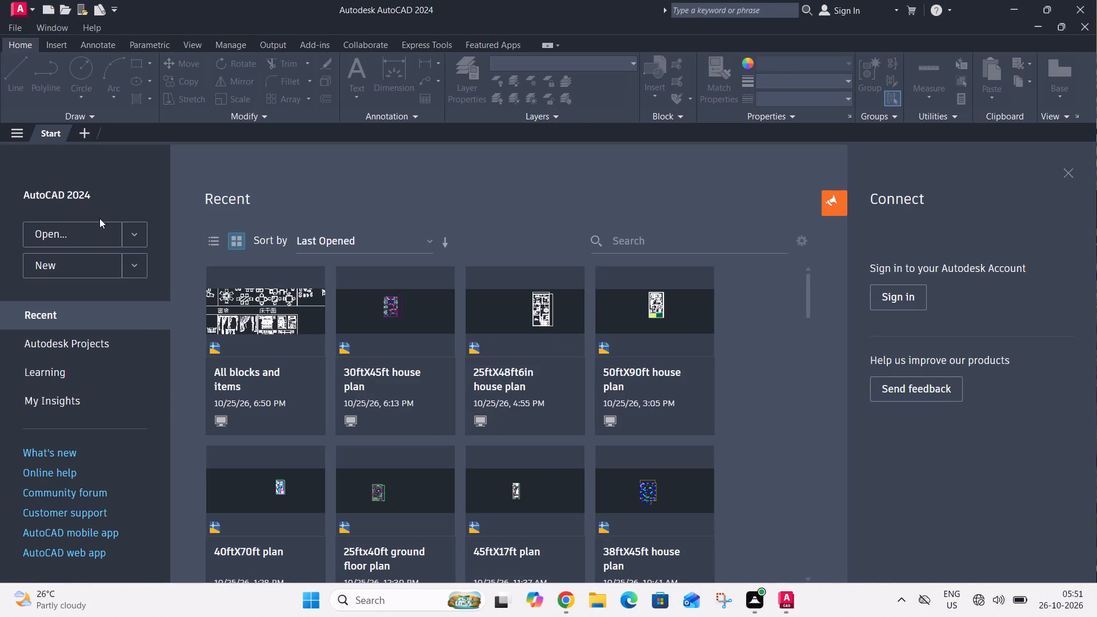
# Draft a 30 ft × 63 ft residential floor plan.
# Start a new blank drawing.
pyautogui.doubleClick(97, 259)
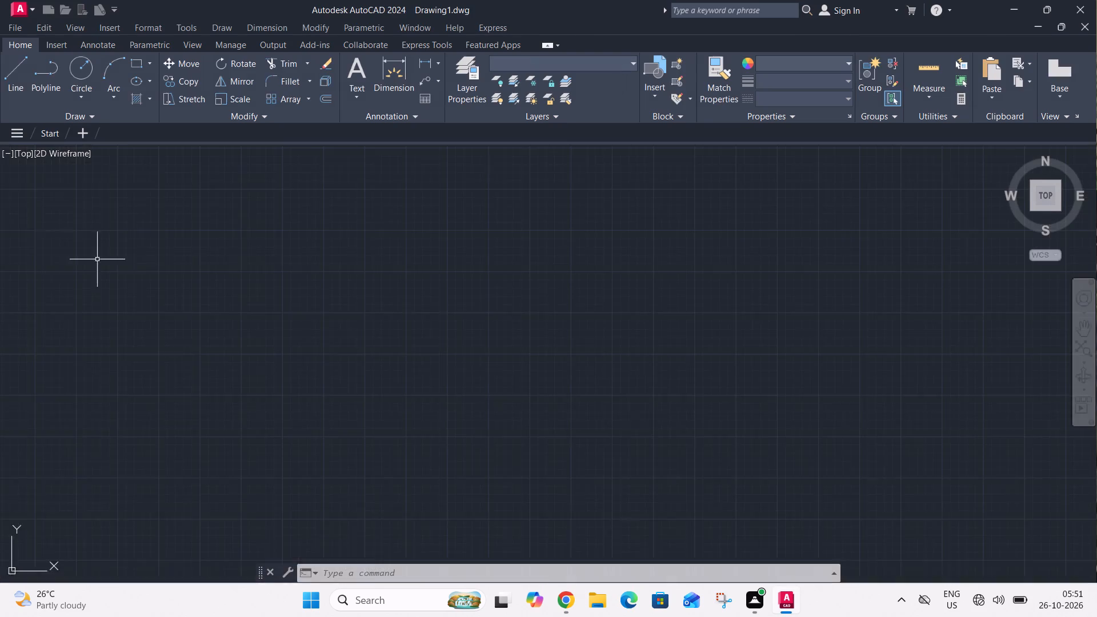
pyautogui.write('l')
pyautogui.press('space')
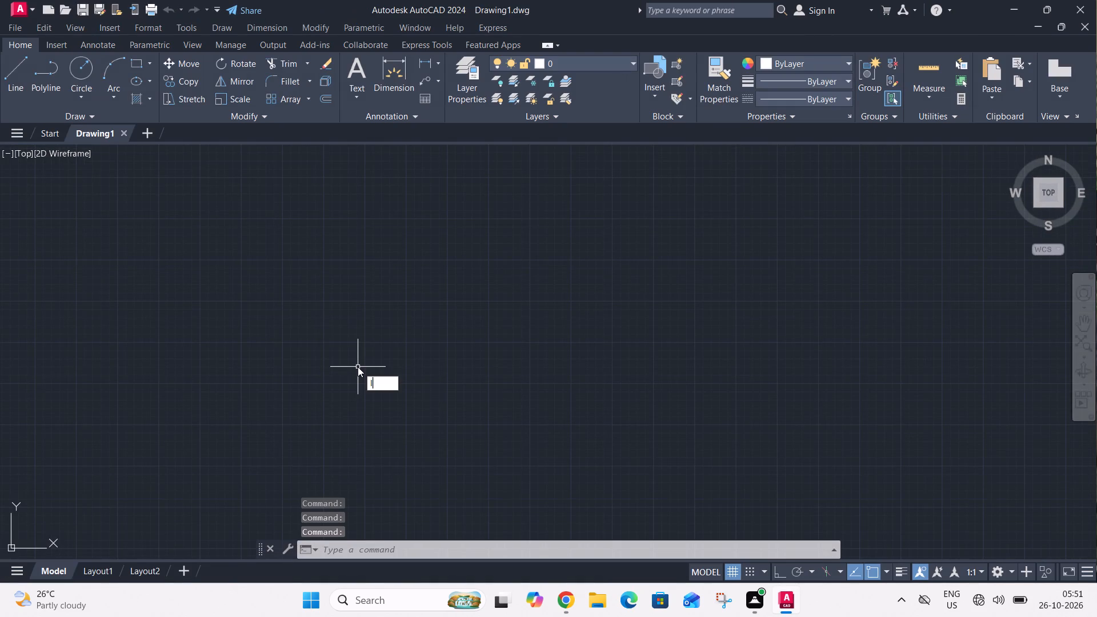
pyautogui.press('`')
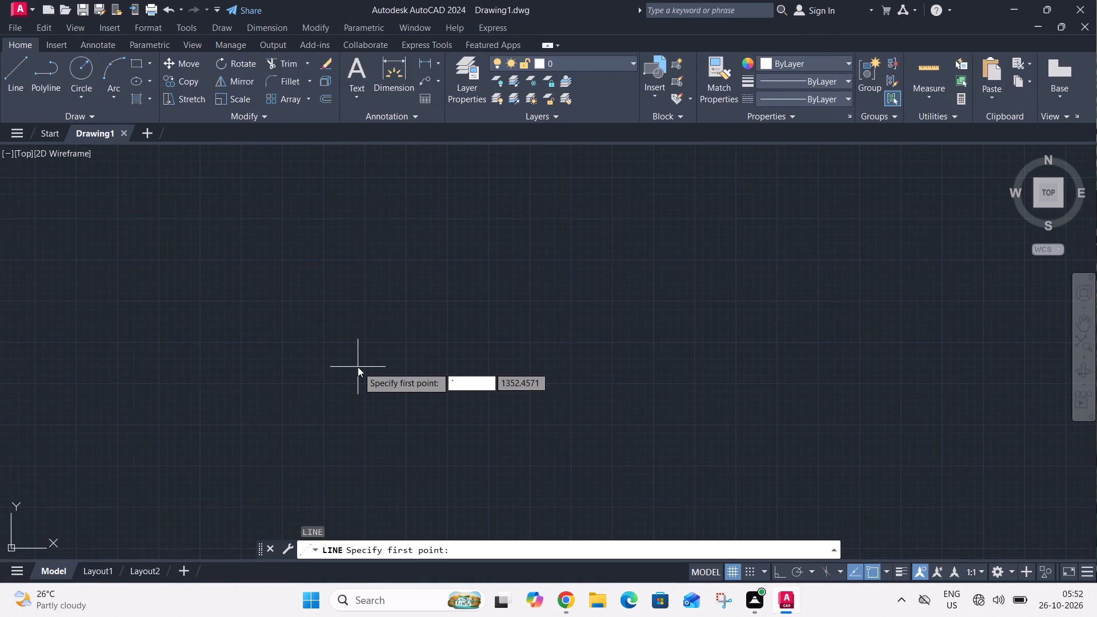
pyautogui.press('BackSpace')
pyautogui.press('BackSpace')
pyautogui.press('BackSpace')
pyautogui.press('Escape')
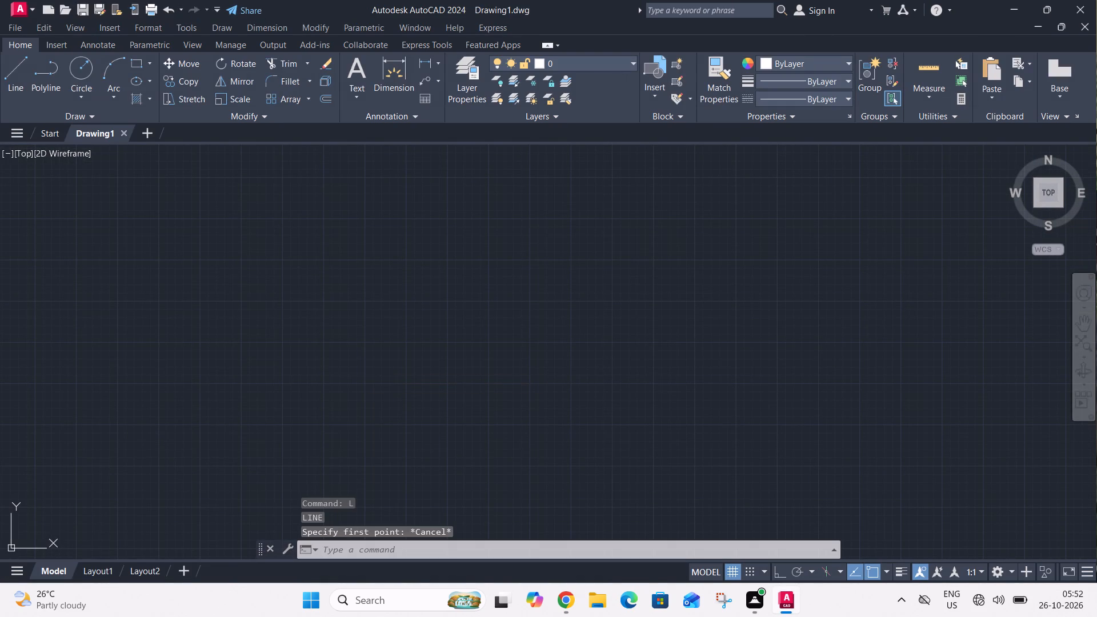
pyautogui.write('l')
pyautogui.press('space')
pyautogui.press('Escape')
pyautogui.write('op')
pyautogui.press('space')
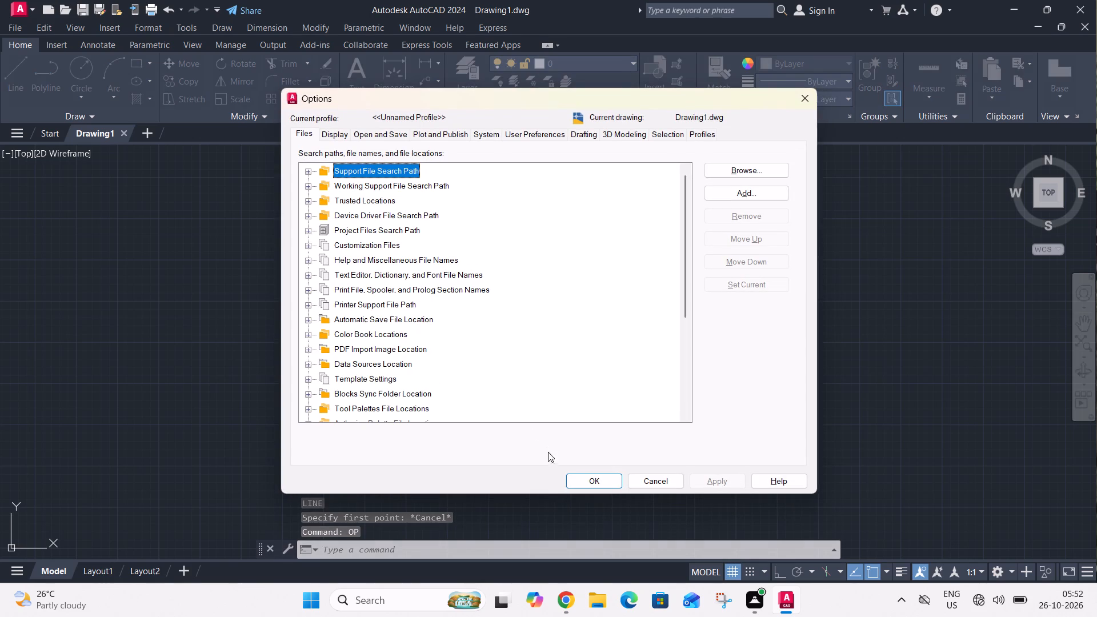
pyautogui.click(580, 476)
# Save the drawing as "30ftX63ft plan" in the CADDESK folder under Documents.
pyautogui.hotkey('ctrl', 's')
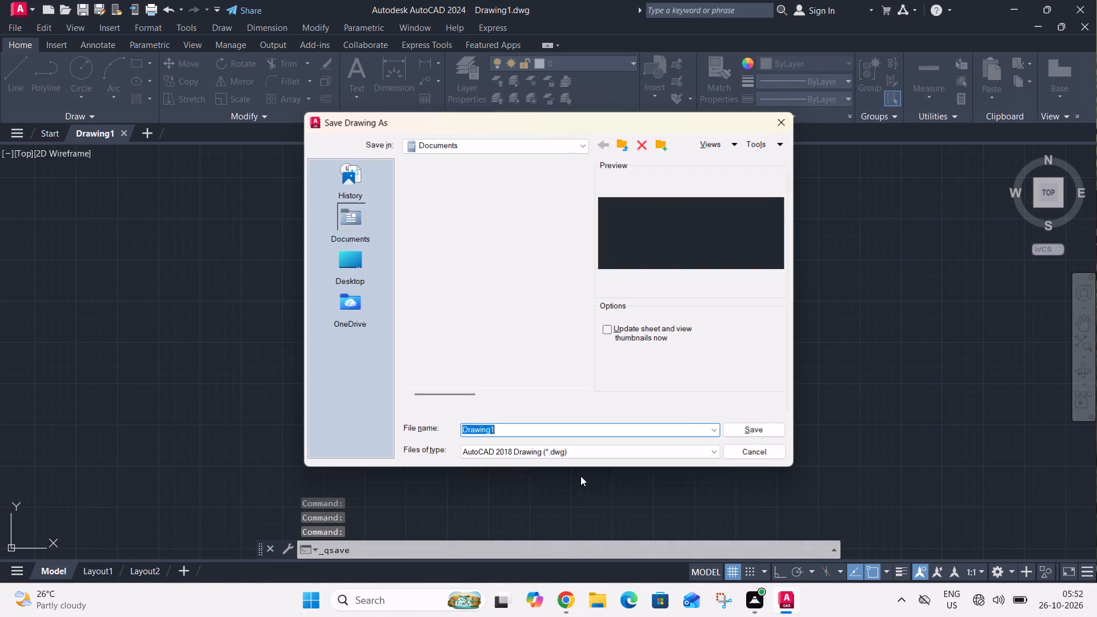
pyautogui.click(553, 429)
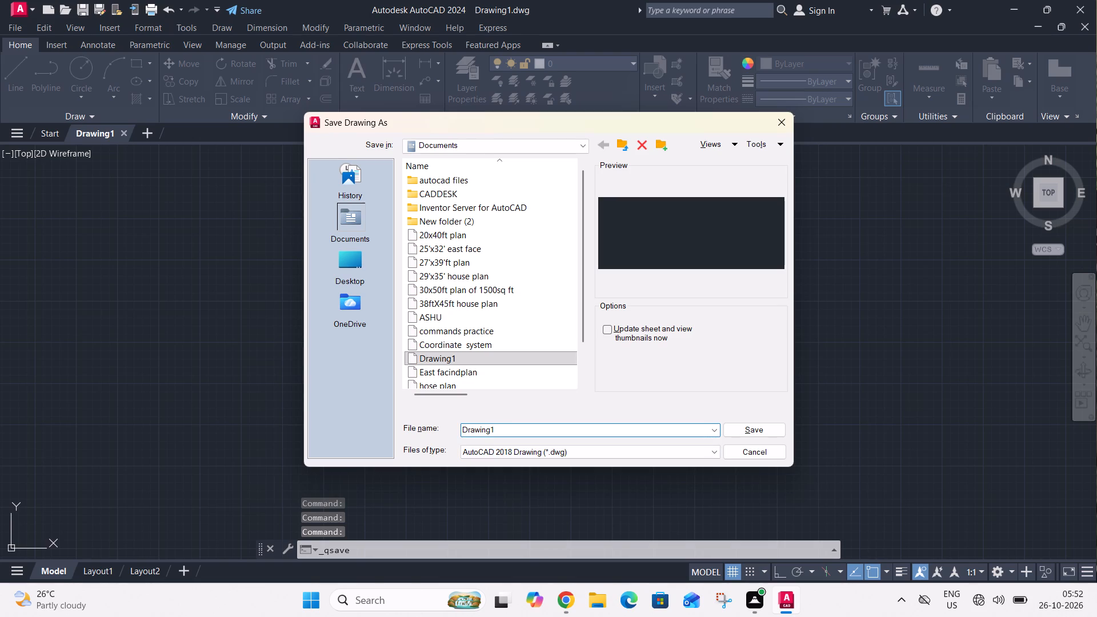
pyautogui.press('BackSpace')
pyautogui.press('BackSpace')
pyautogui.press('BackSpace')
pyautogui.press('BackSpace')
pyautogui.press('BackSpace')
pyautogui.press('BackSpace')
pyautogui.press('BackSpace')
pyautogui.press('BackSpace')
pyautogui.press('BackSpace')
pyautogui.press('BackSpace')
pyautogui.press('BackSpace')
pyautogui.press('BackSpace')
pyautogui.press('BackSpace')
pyautogui.press('BackSpace')
pyautogui.press('BackSpace')
pyautogui.press('BackSpace')
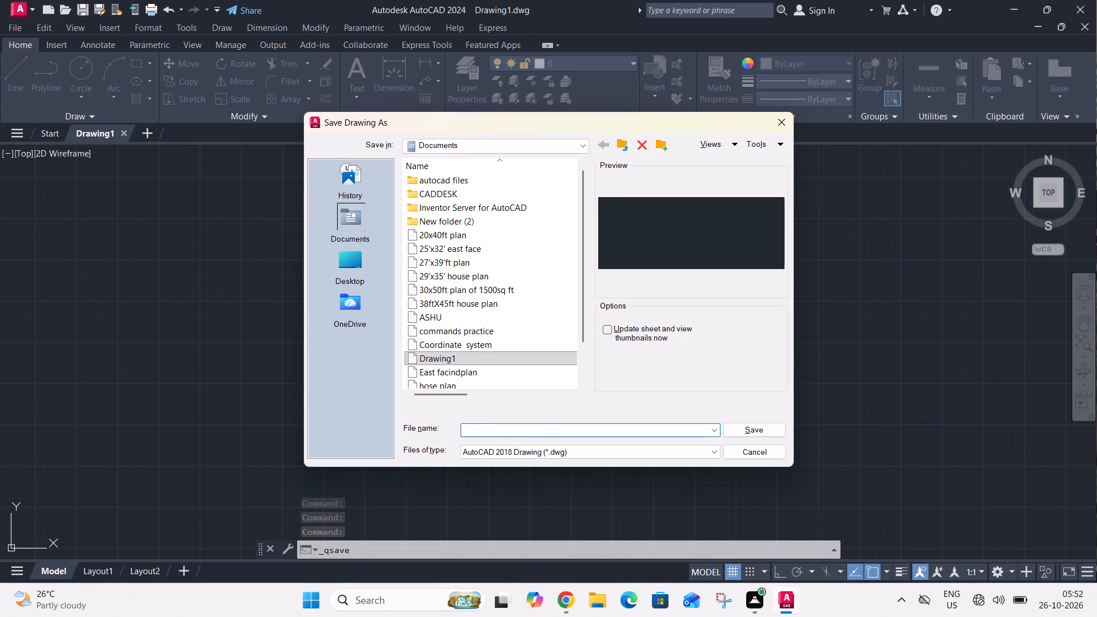
pyautogui.write('30')
pyautogui.write('ft')
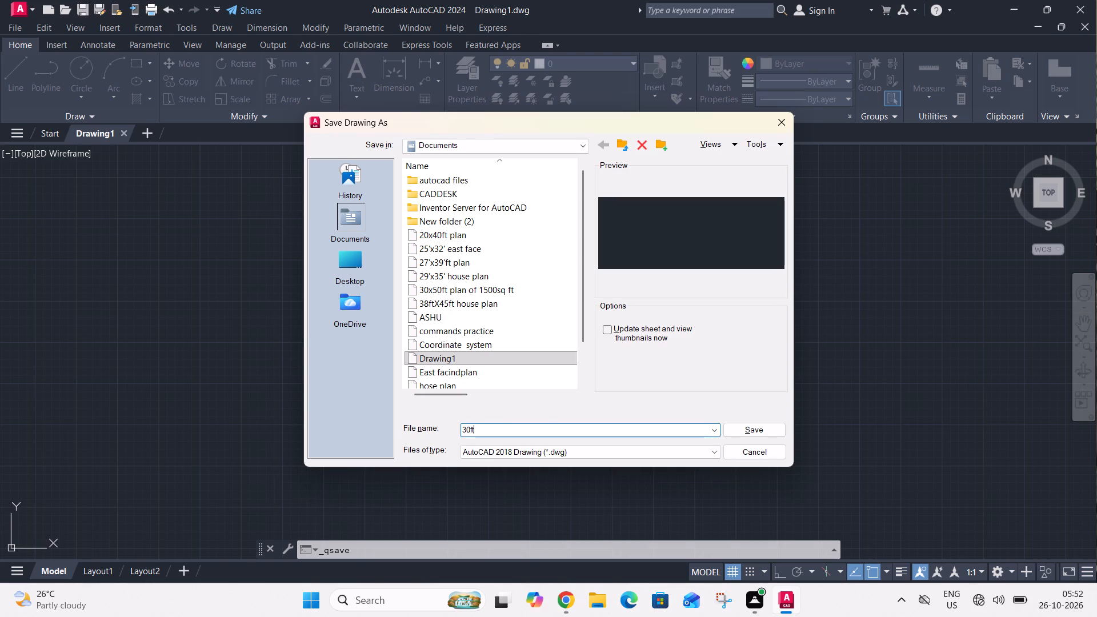
pyautogui.hotkey('shift', 'x')
pyautogui.press('3')
pyautogui.press('BackSpace')
pyautogui.write('63')
pyautogui.write('ft')
pyautogui.press('space')
pyautogui.write('plan')
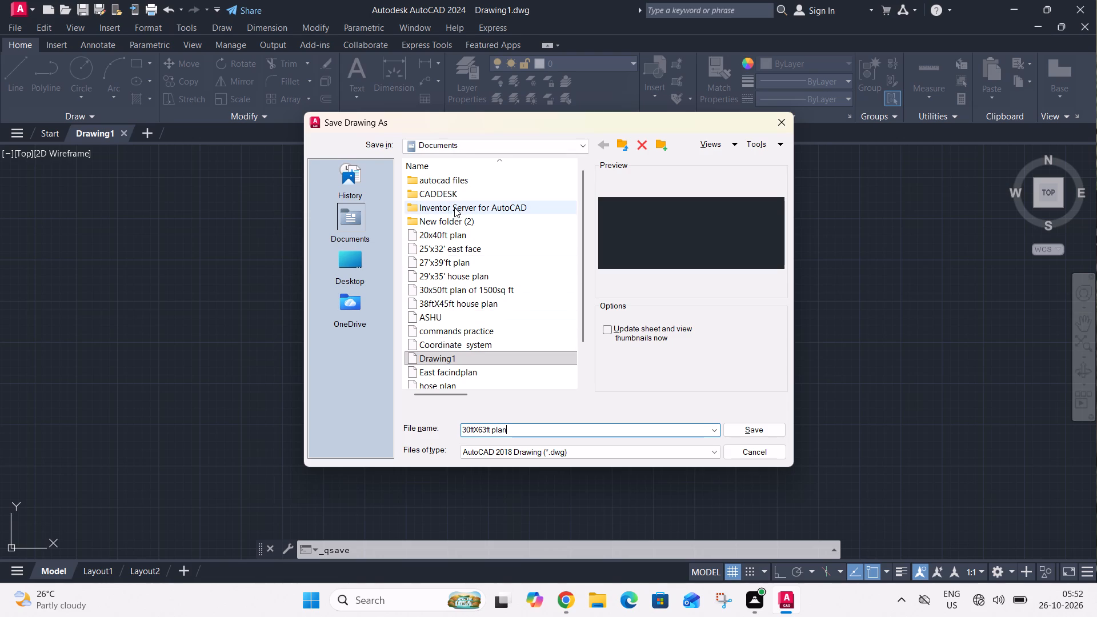
pyautogui.click(453, 206)
pyautogui.click(451, 199)
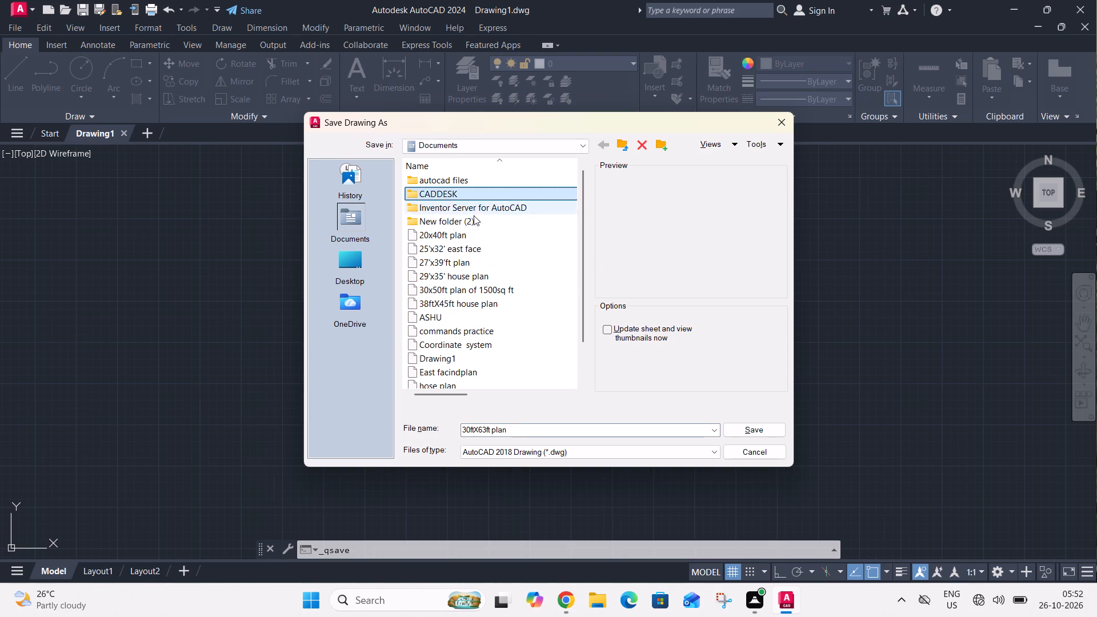
pyautogui.doubleClick(739, 435)
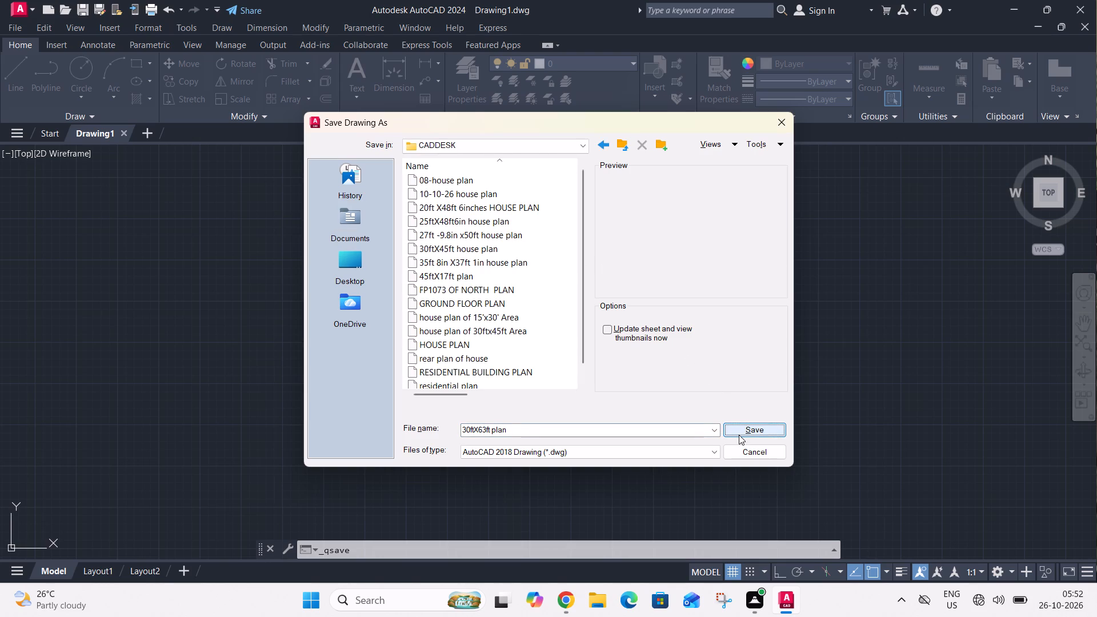
pyautogui.click(739, 435)
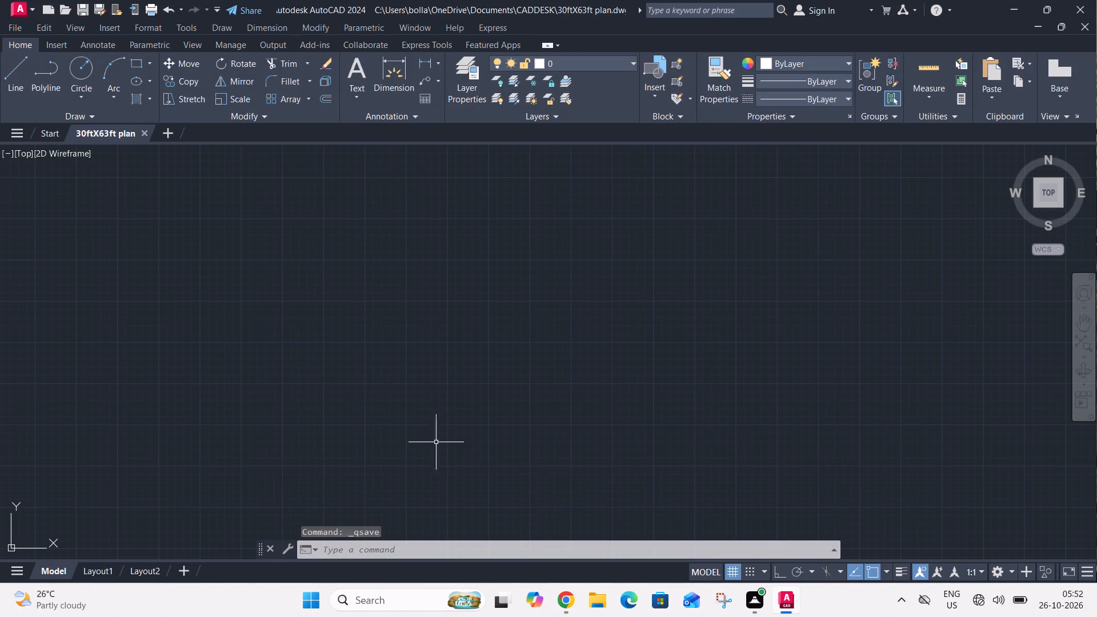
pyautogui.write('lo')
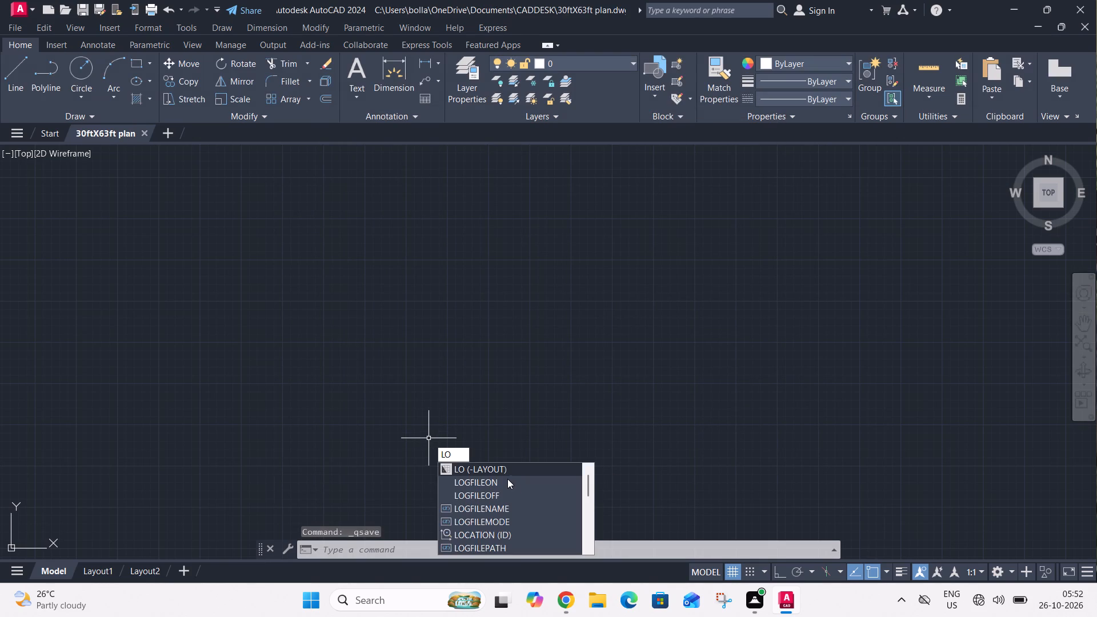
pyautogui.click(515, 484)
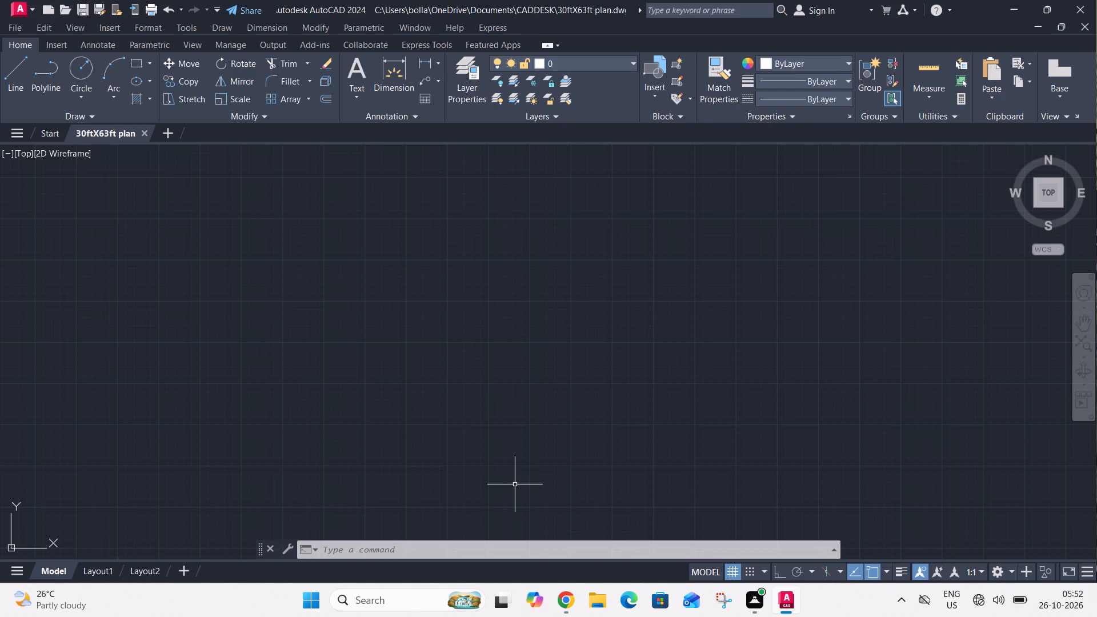
# Configure the drawing units to Engineering length type with an insertion scale of inches.
pyautogui.write('un')
pyautogui.press('space')
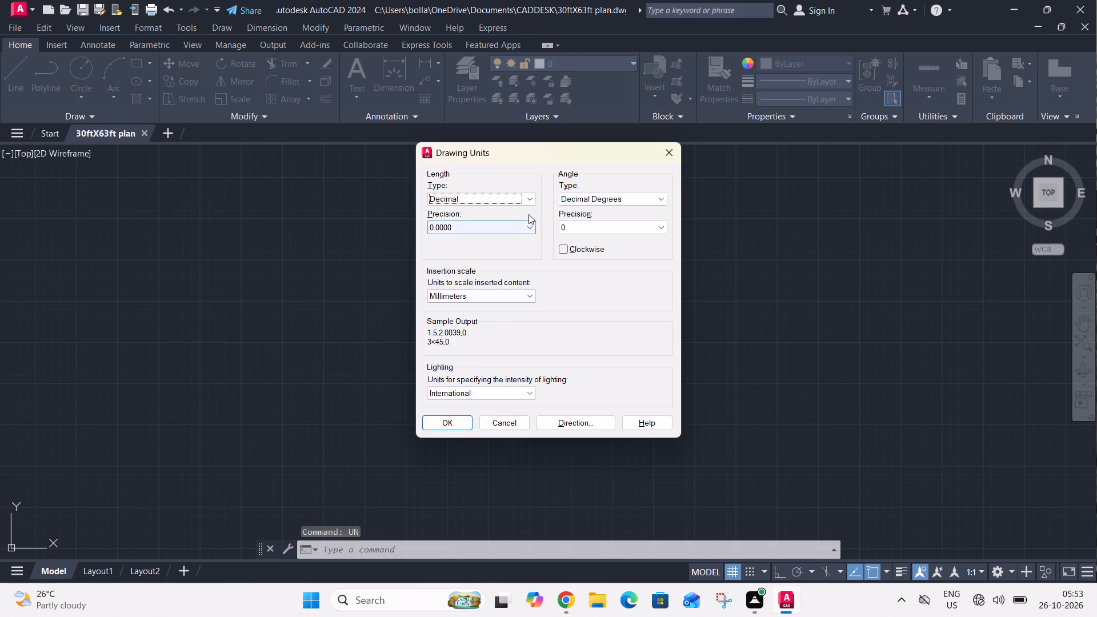
pyautogui.click(531, 204)
pyautogui.click(526, 231)
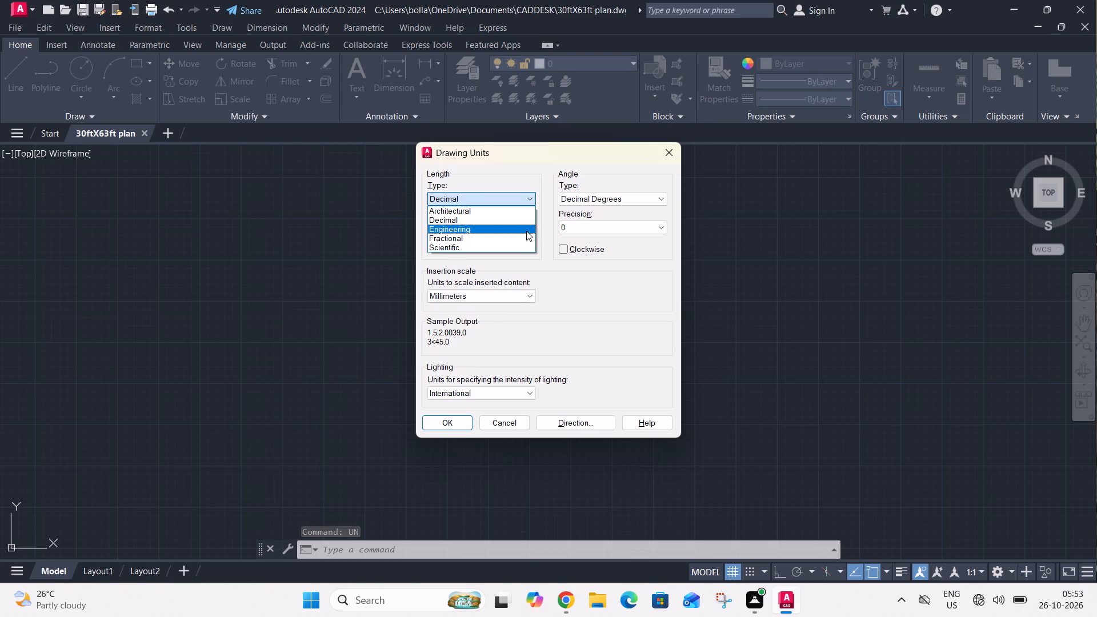
pyautogui.click(500, 298)
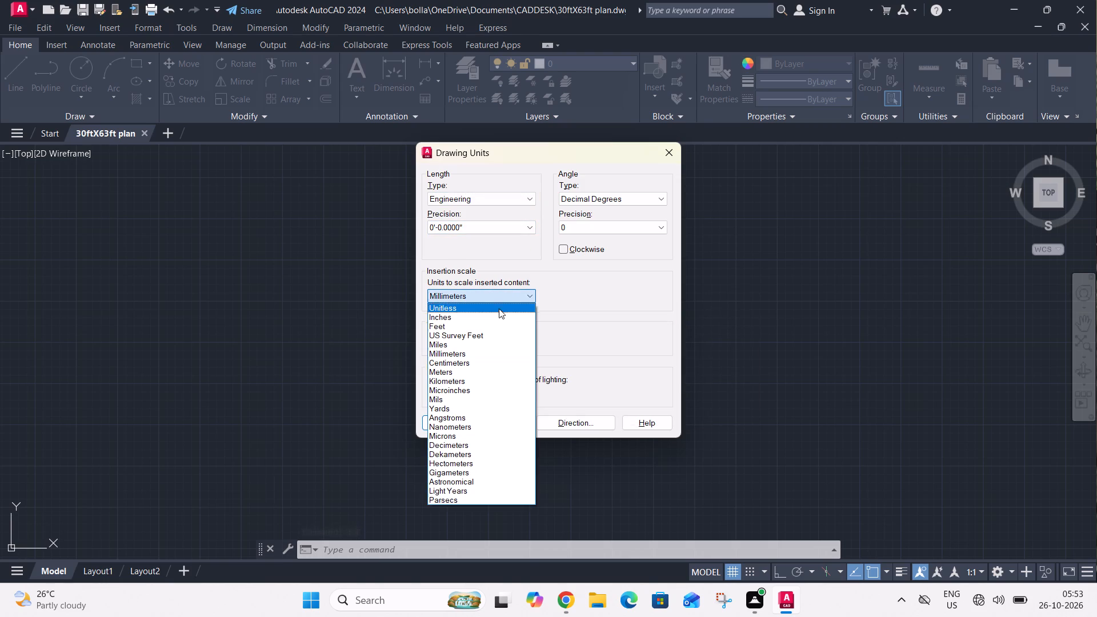
pyautogui.click(497, 318)
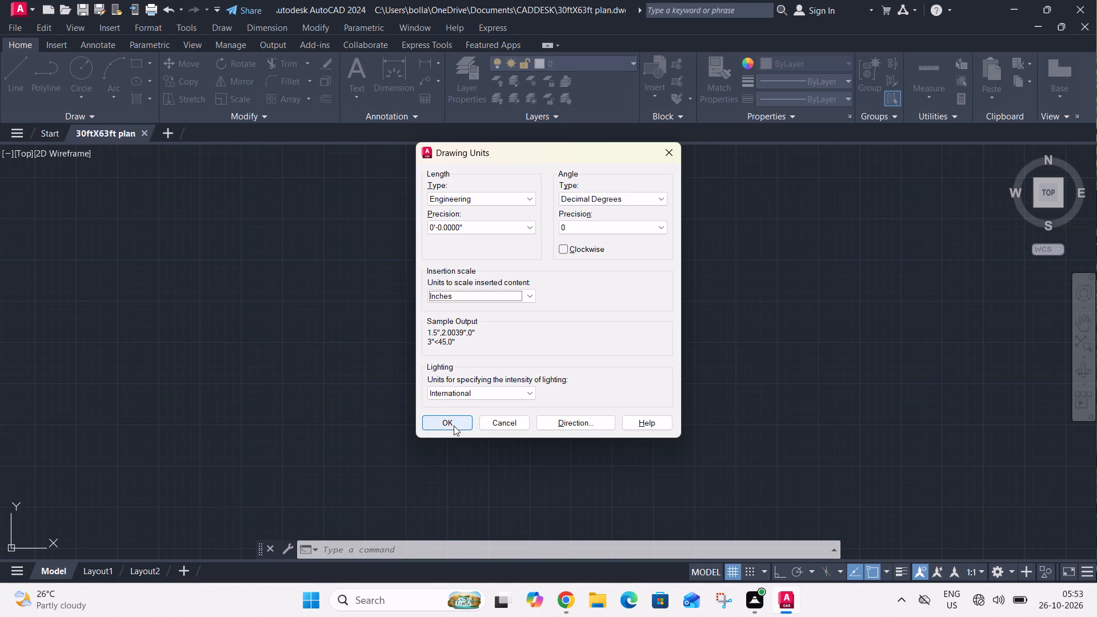
pyautogui.click(454, 426)
# From the ISO-25 dimension style's text settings, set the Standard text style's height to 5" and make it current, saving the change.
pyautogui.write('d')
pyautogui.press('space')
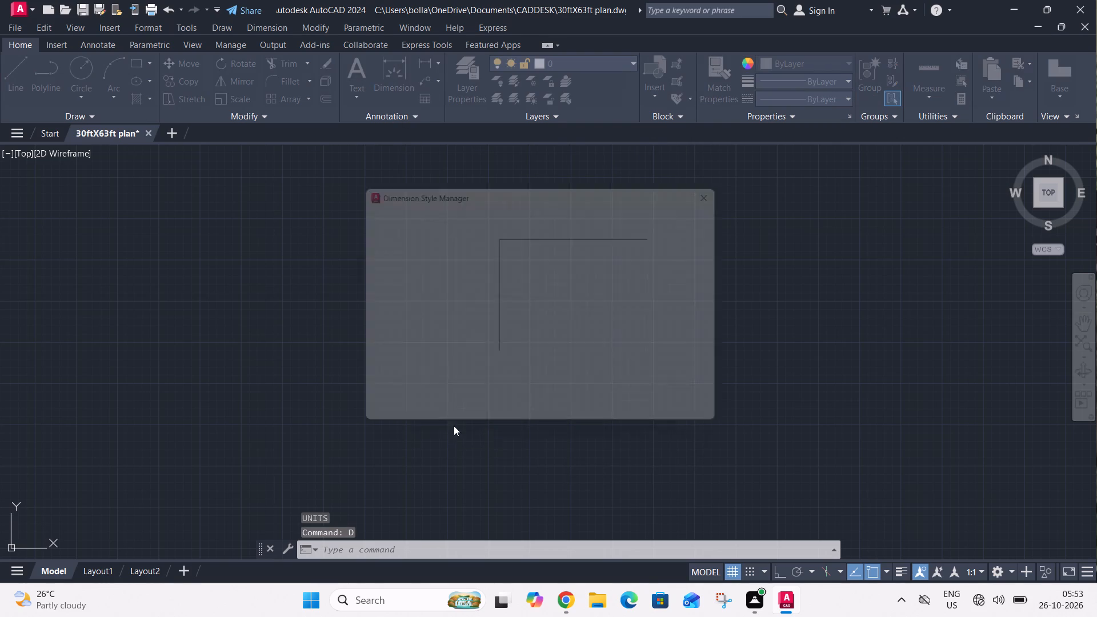
pyautogui.click(706, 278)
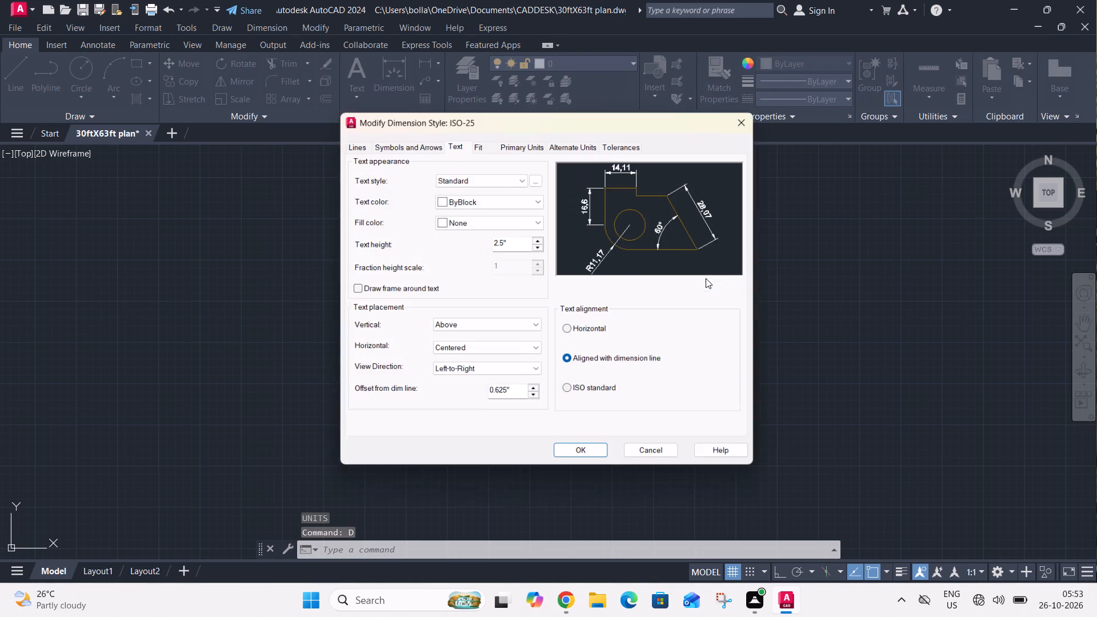
pyautogui.click(538, 175)
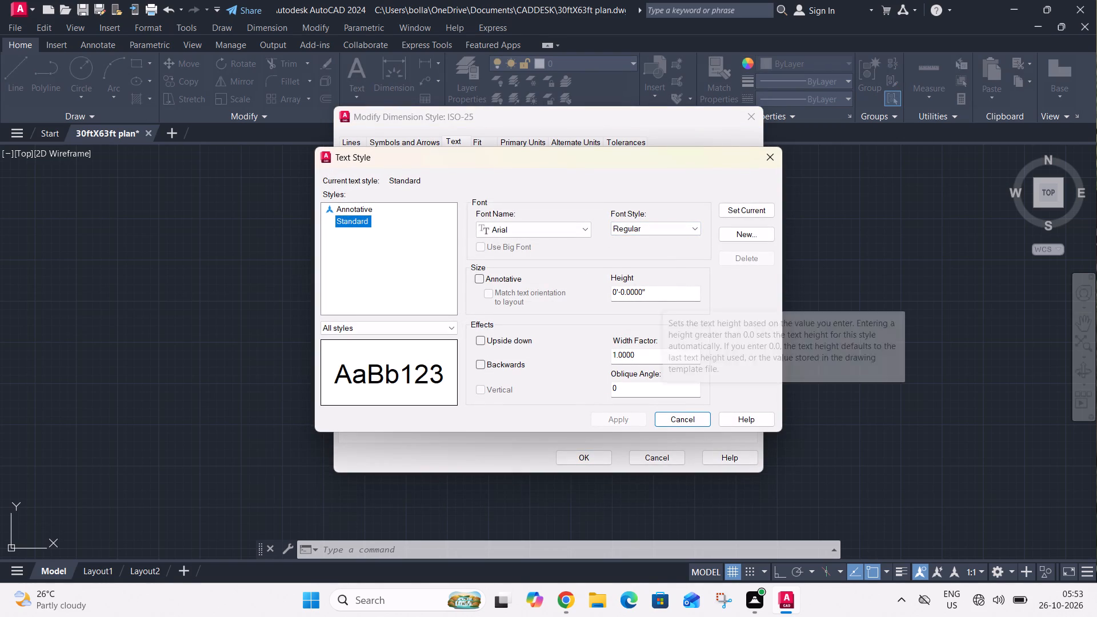
pyautogui.click(659, 293)
pyautogui.press('BackSpace')
pyautogui.press('BackSpace')
pyautogui.press('BackSpace')
pyautogui.press('BackSpace')
pyautogui.press('BackSpace')
pyautogui.press('BackSpace')
pyautogui.press('BackSpace')
pyautogui.press('BackSpace')
pyautogui.press('BackSpace')
pyautogui.press('BackSpace')
pyautogui.press('BackSpace')
pyautogui.press('BackSpace')
pyautogui.press('BackSpace')
pyautogui.press('BackSpace')
pyautogui.press('BackSpace')
pyautogui.press('BackSpace')
pyautogui.press('BackSpace')
pyautogui.press('BackSpace')
pyautogui.press('BackSpace')
pyautogui.press('BackSpace')
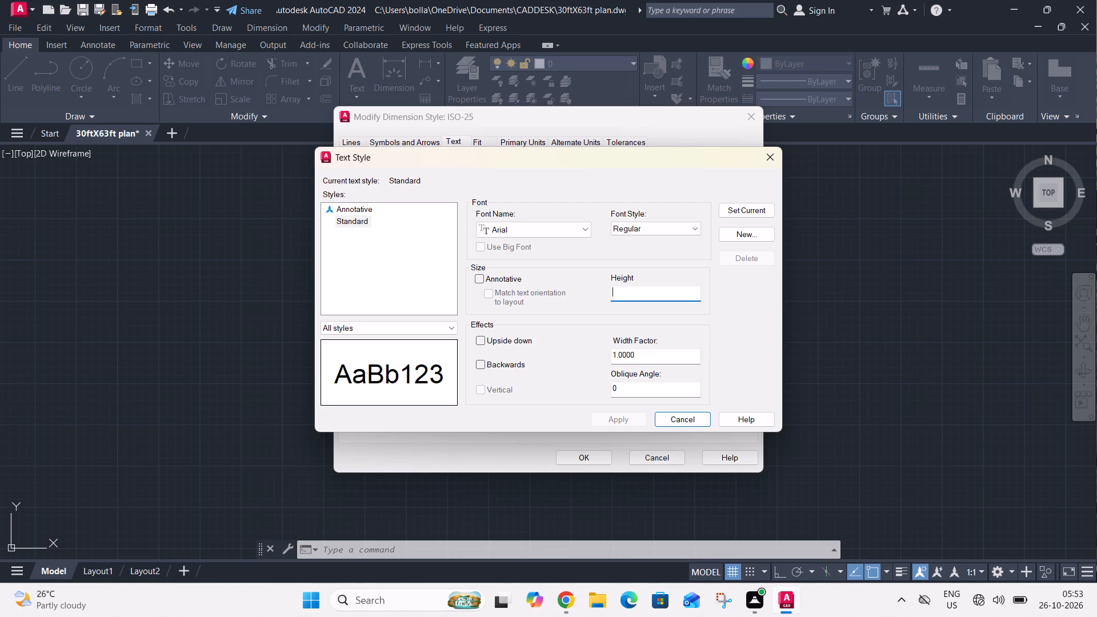
pyautogui.write('5"')
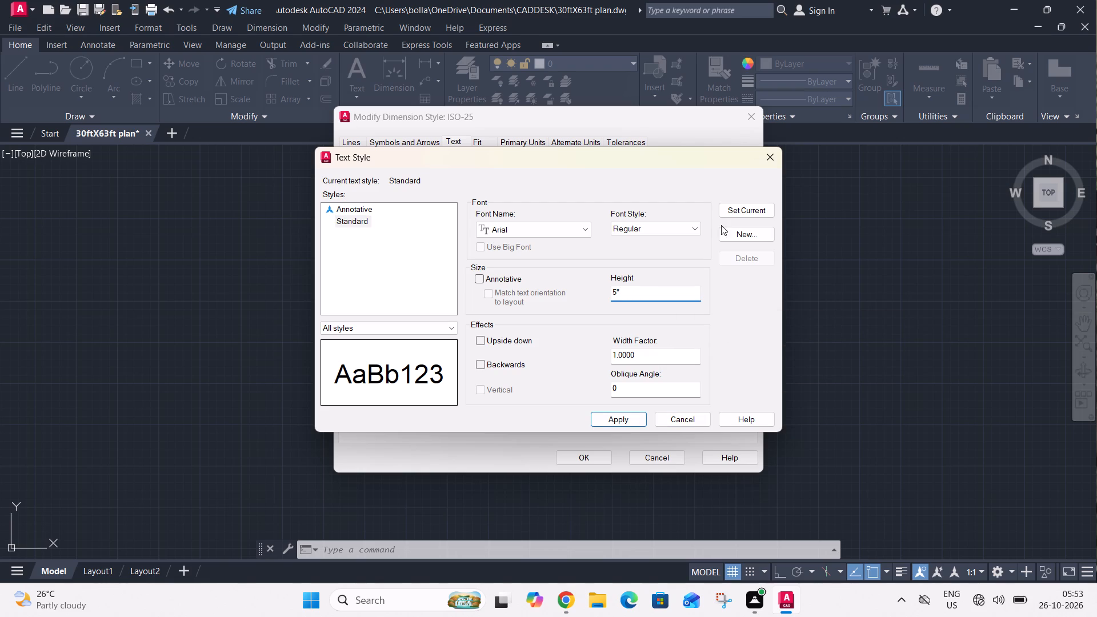
pyautogui.click(738, 213)
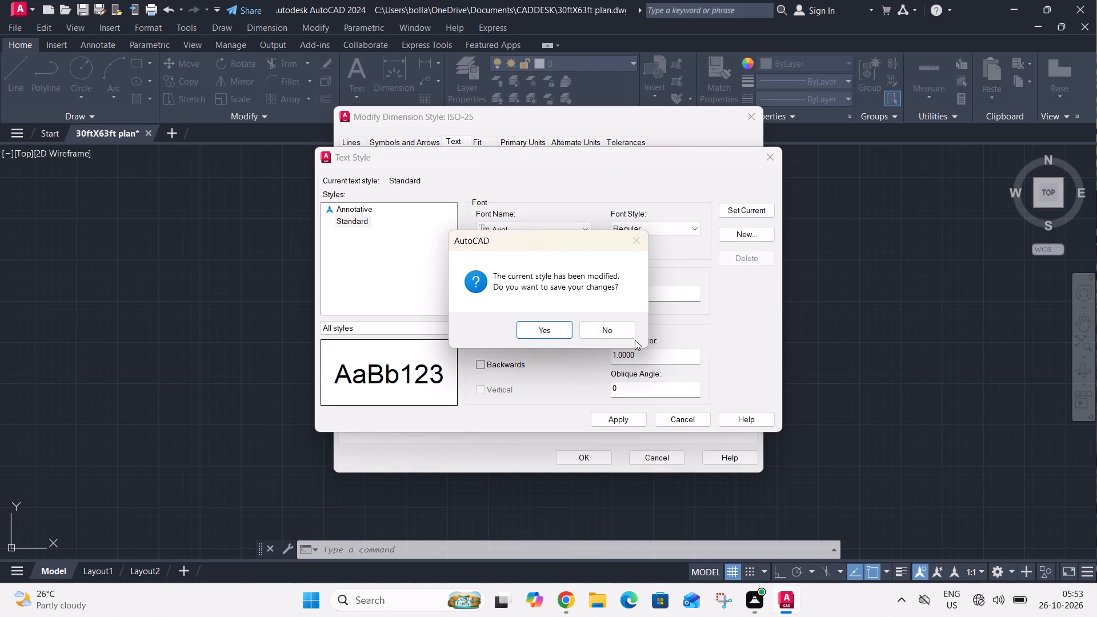
pyautogui.click(566, 333)
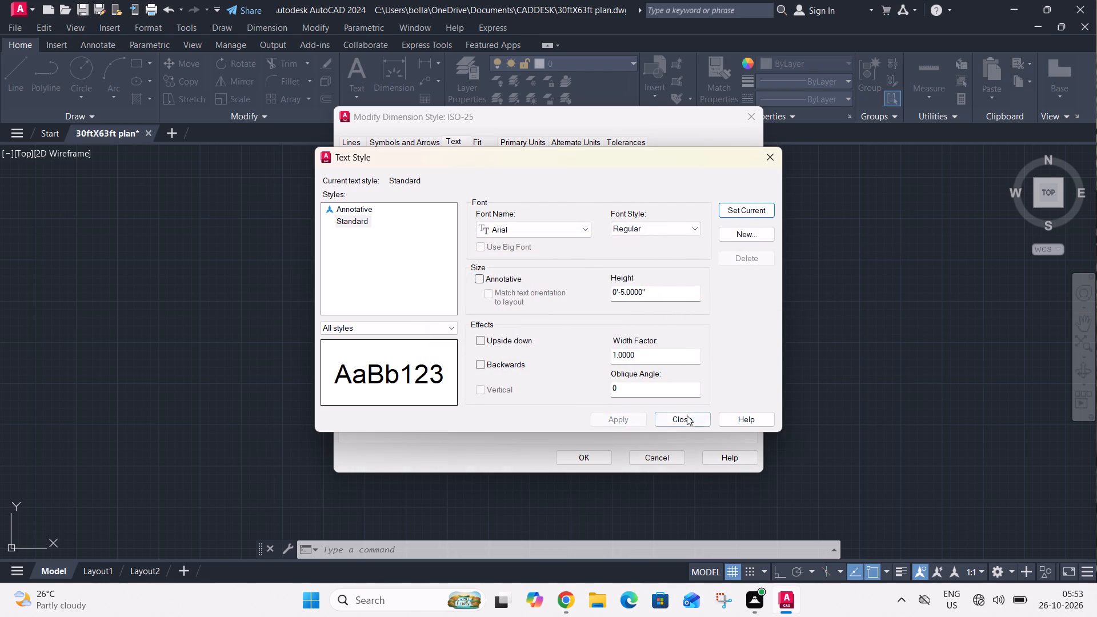
pyautogui.click(686, 416)
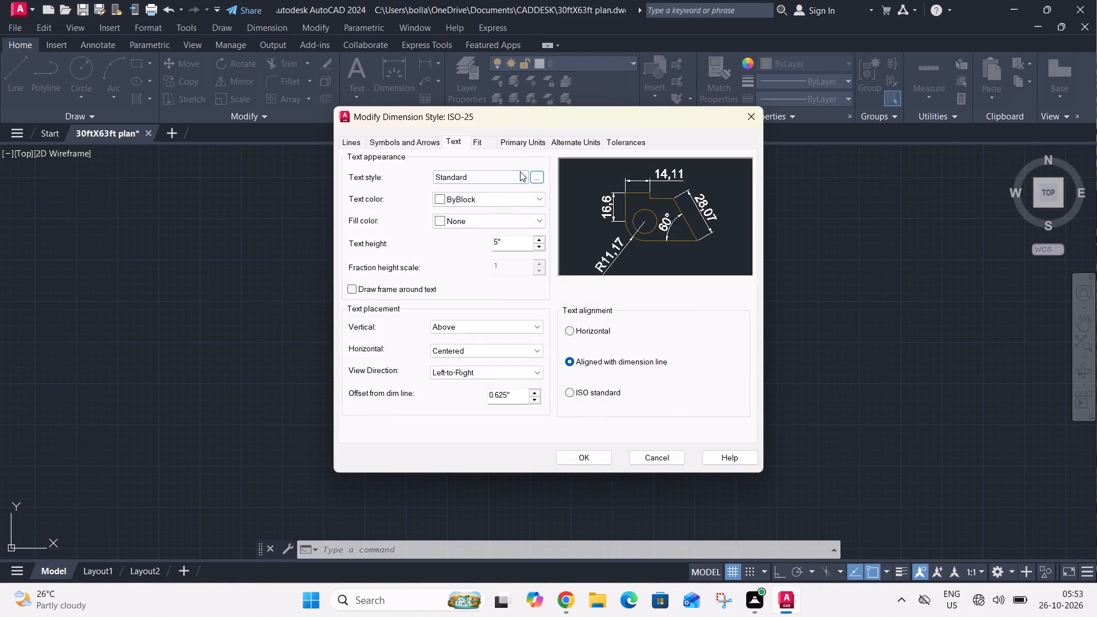
# Set the ISO-25 dimension style's primary unit format to Engineering, save it, and make the style current.
pyautogui.click(524, 144)
pyautogui.click(525, 167)
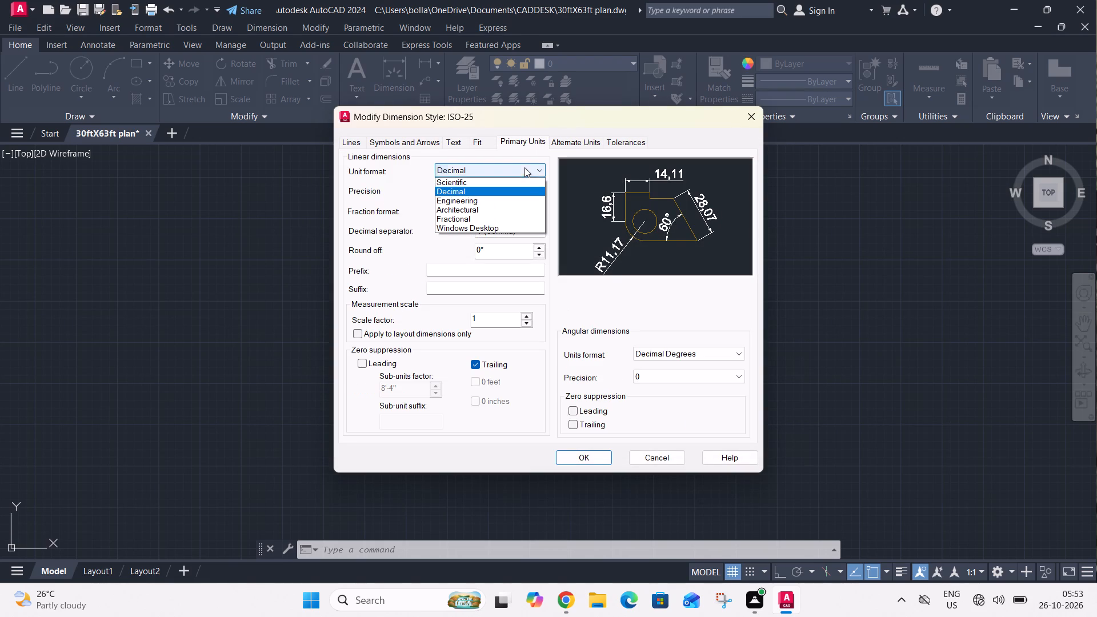
pyautogui.click(523, 201)
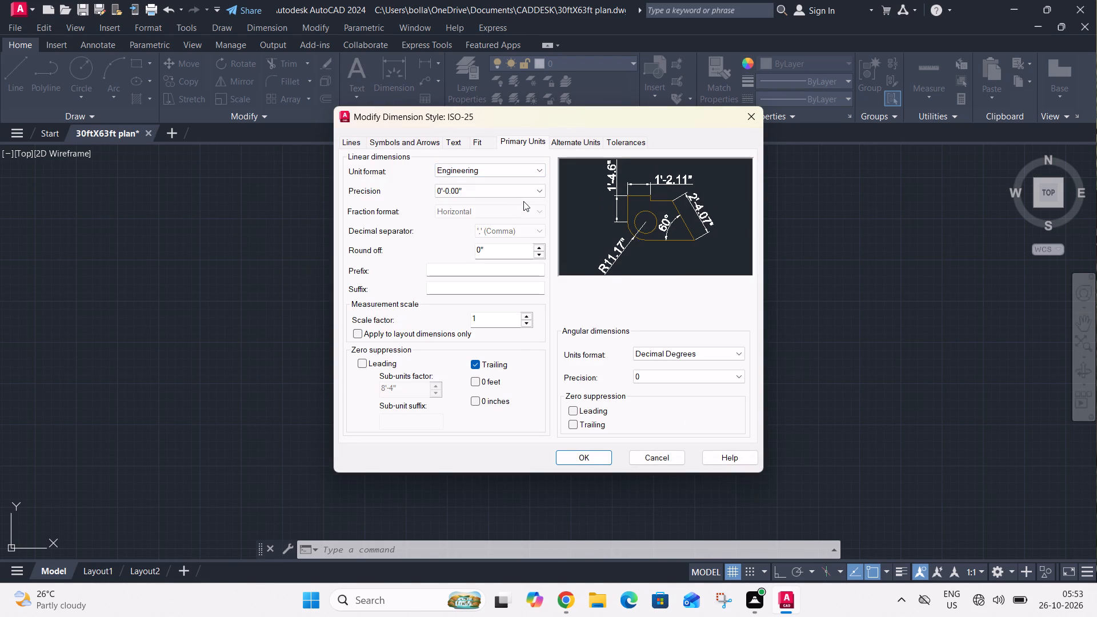
pyautogui.click(570, 457)
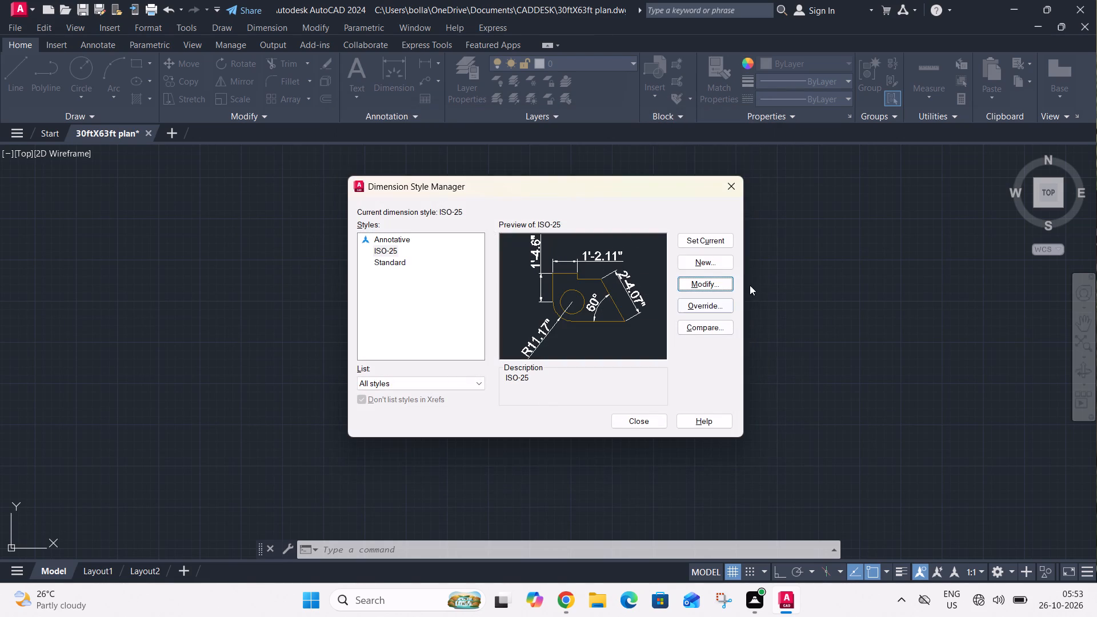
pyautogui.click(724, 242)
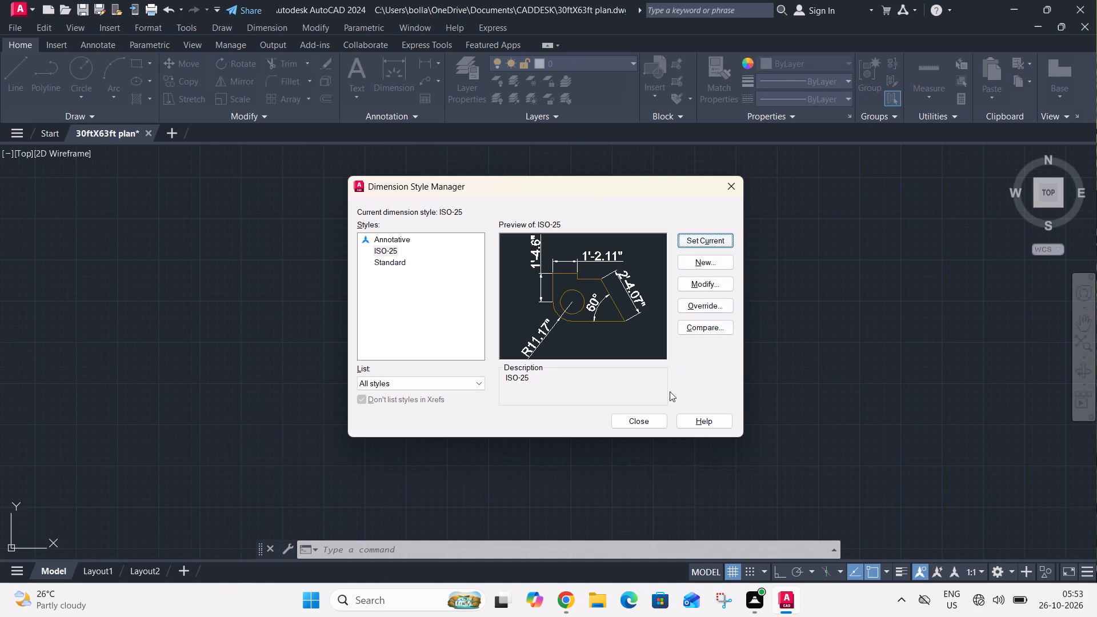
pyautogui.click(651, 419)
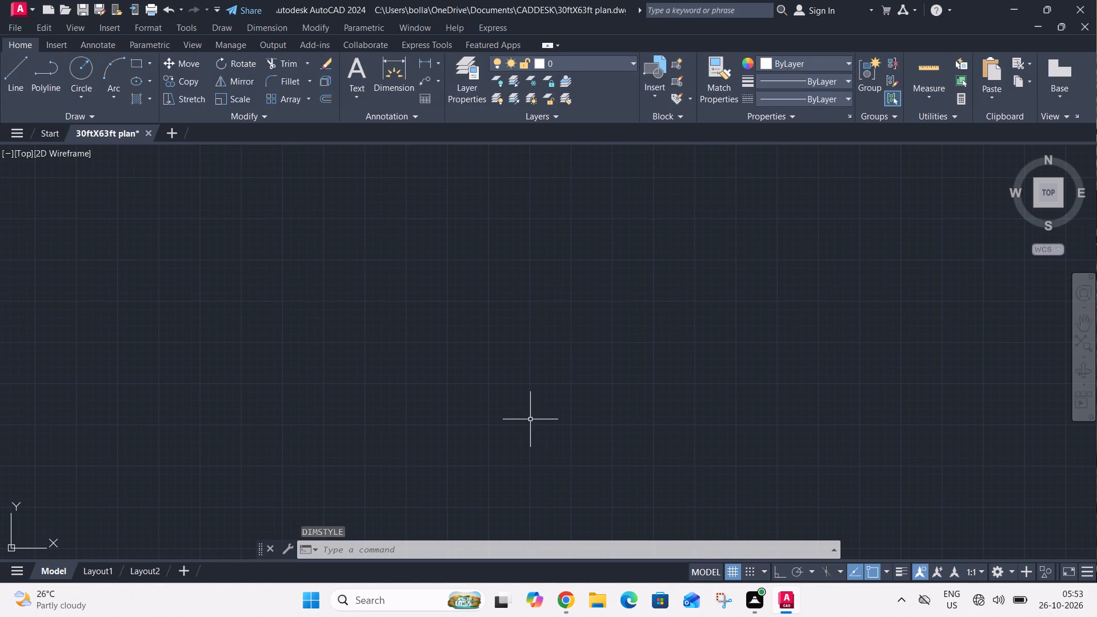
# Draw a rectangle 30' wide and 63' high as the plot outline.
pyautogui.write('rec')
pyautogui.press('space')
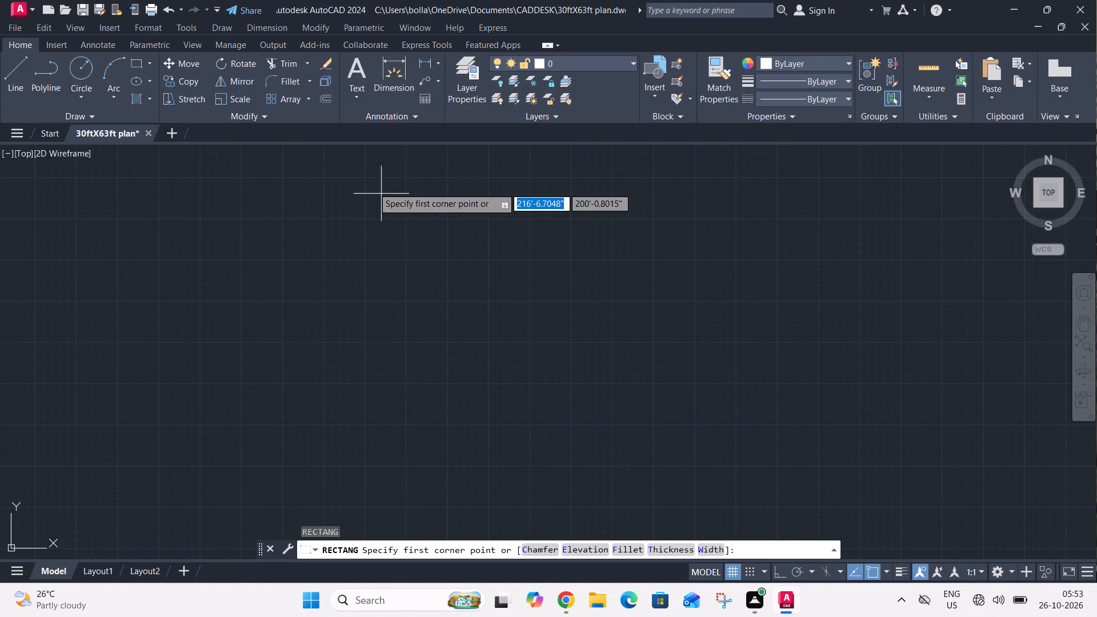
pyautogui.moveTo(337, 170); pyautogui.dragTo(550, 356)
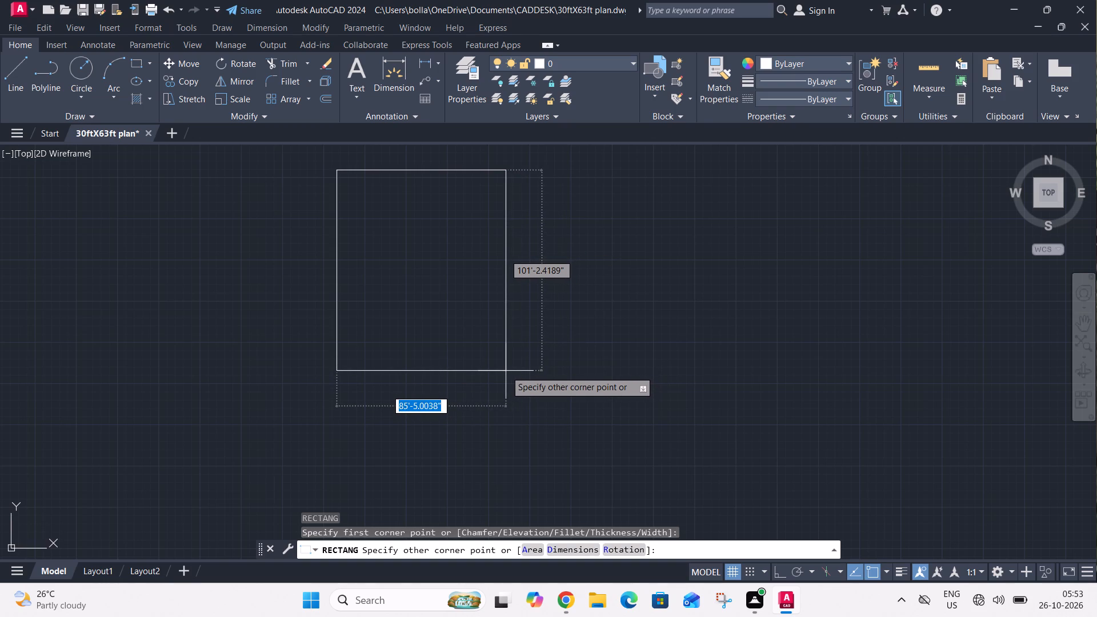
pyautogui.write("30'")
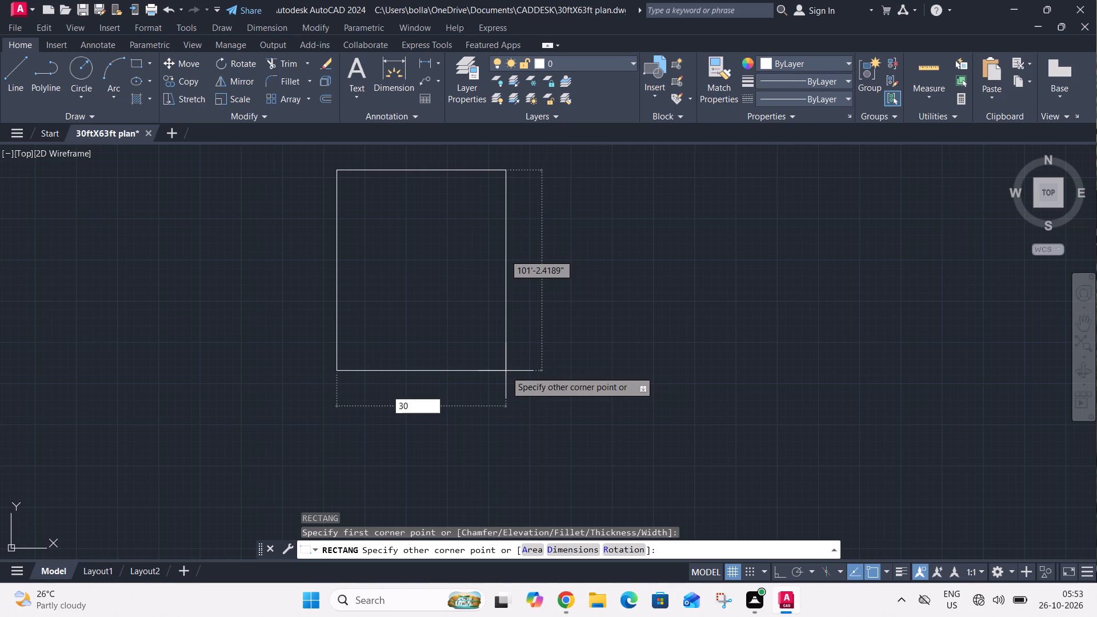
pyautogui.press('Tab')
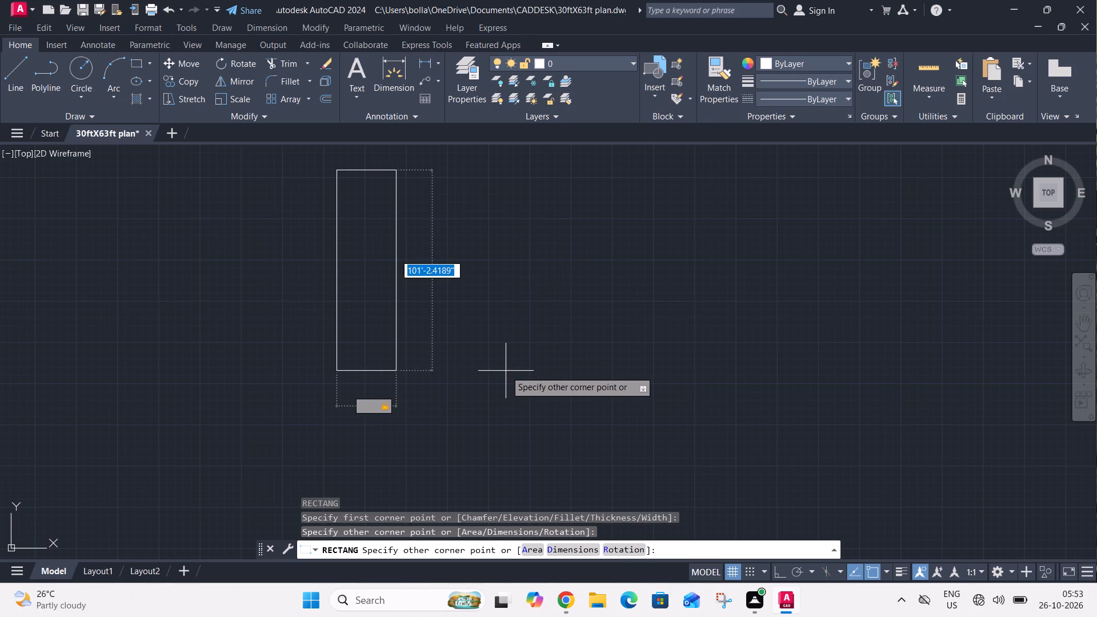
pyautogui.write("63'")
pyautogui.press('Return')
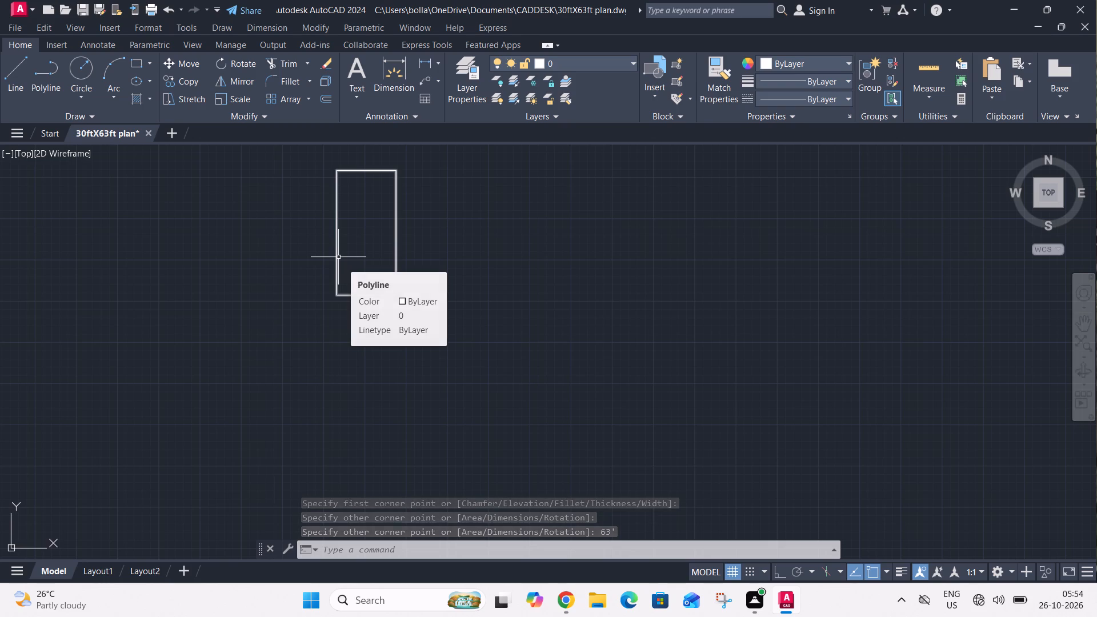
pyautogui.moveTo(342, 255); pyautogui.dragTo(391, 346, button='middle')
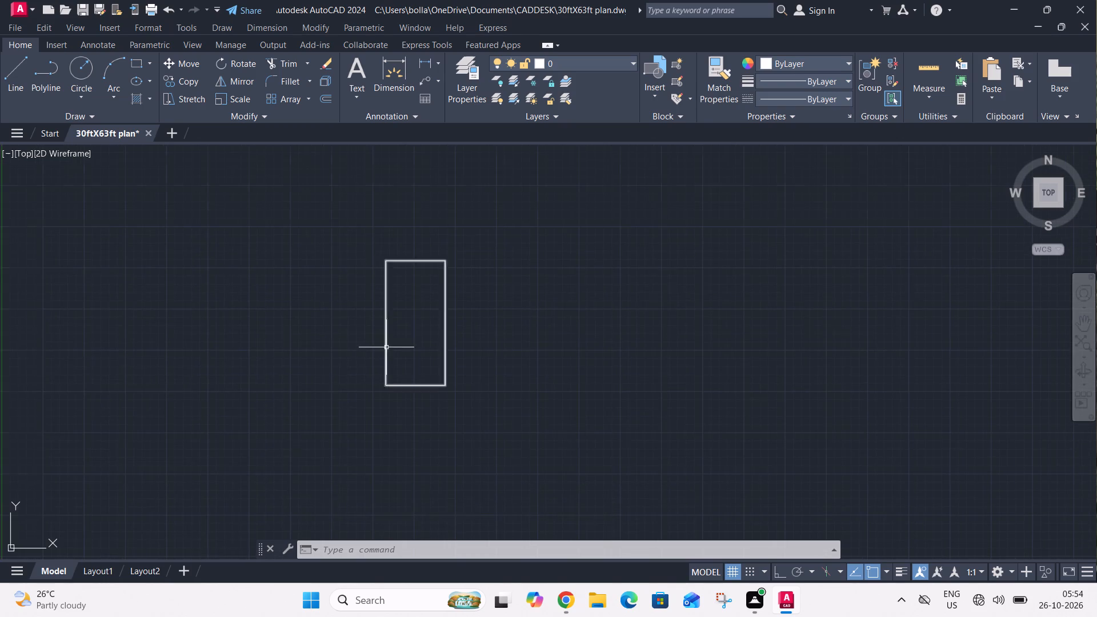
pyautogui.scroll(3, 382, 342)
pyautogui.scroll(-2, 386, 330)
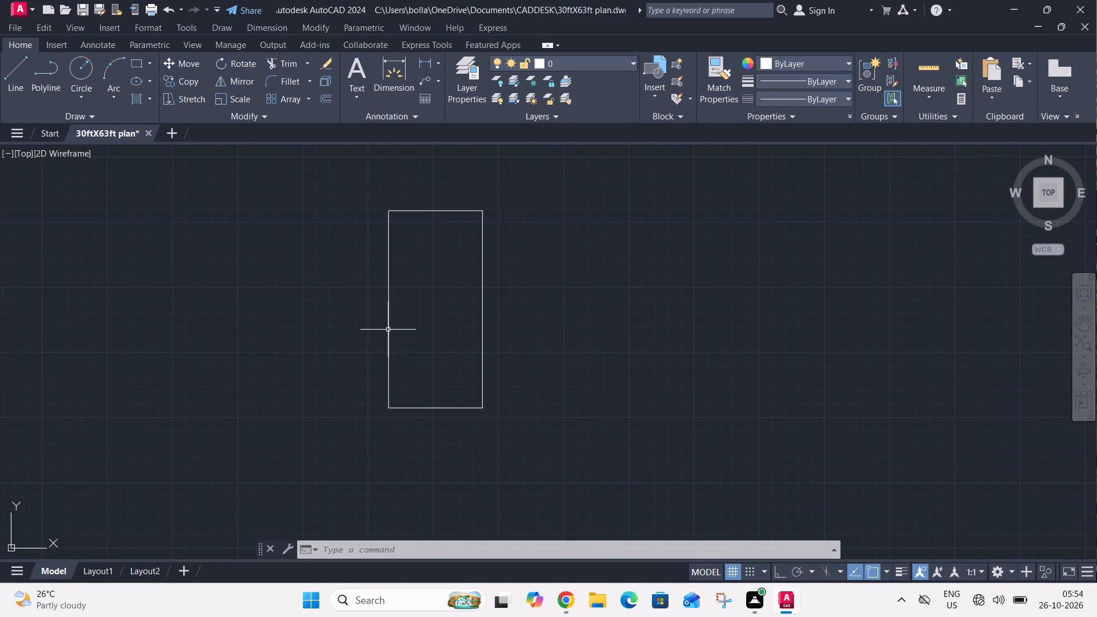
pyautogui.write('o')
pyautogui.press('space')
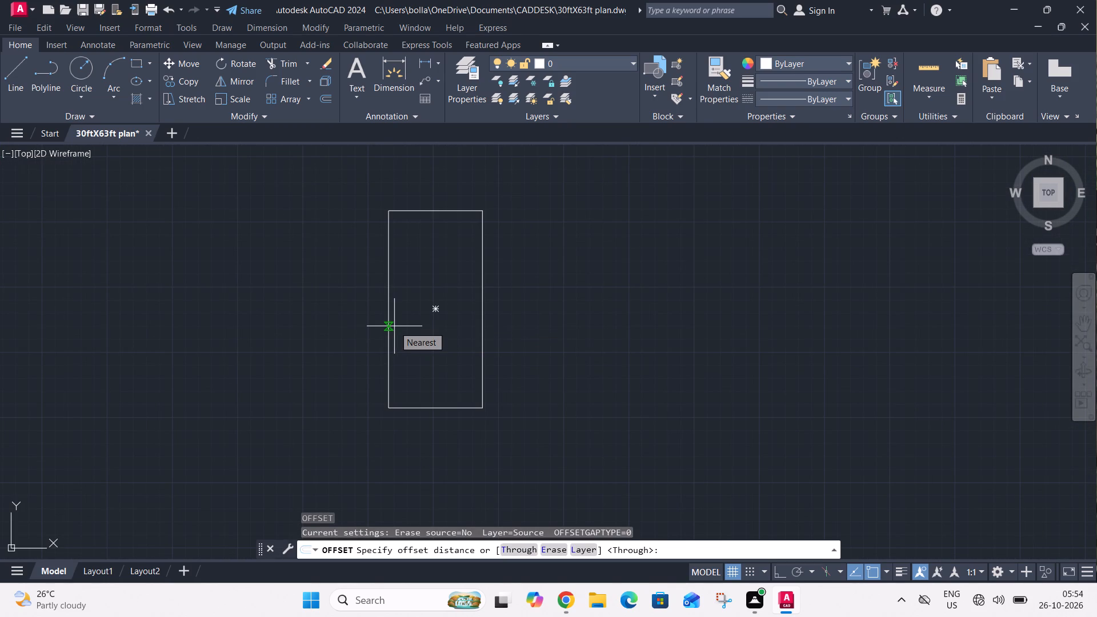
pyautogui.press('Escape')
# Explode the 30' x 63' rectangle into separate lines.
pyautogui.click(525, 274)
pyautogui.click(461, 340)
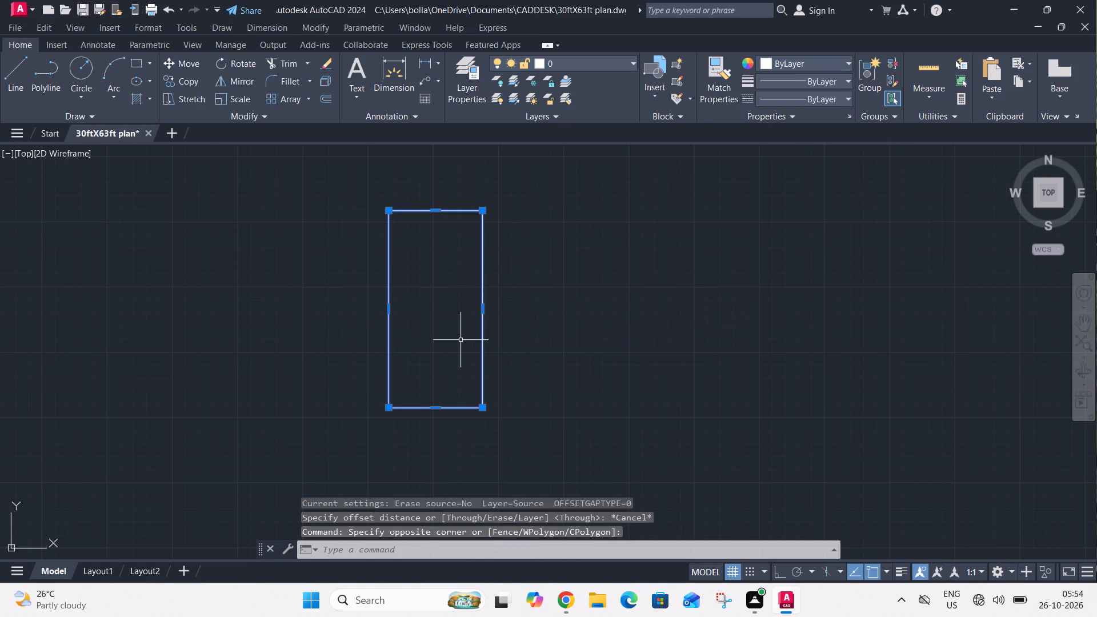
pyautogui.write('x')
pyautogui.press('space')
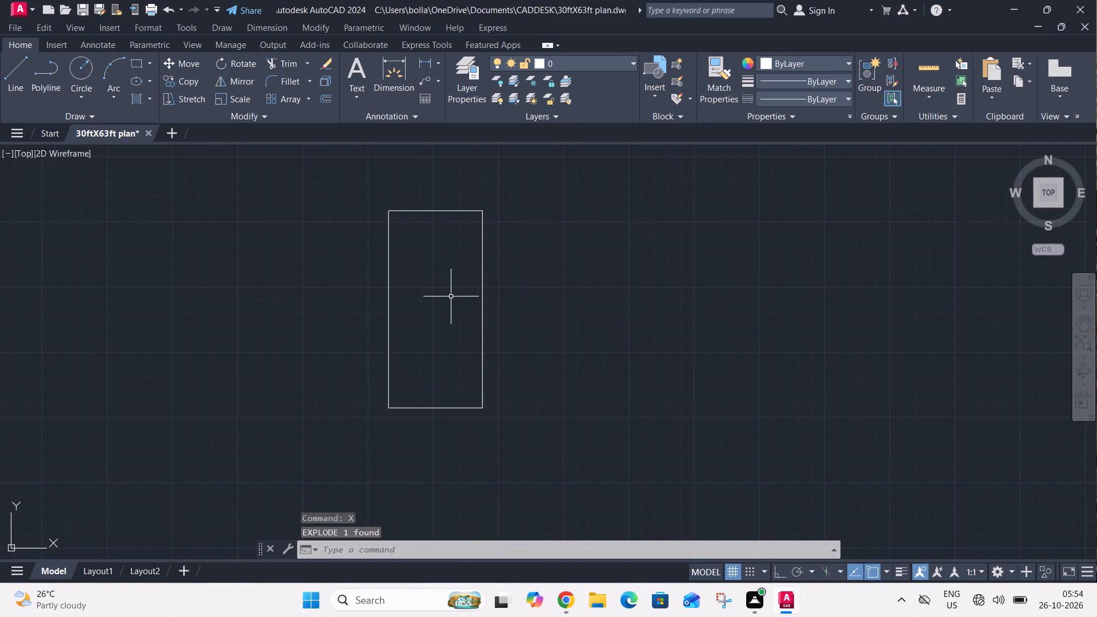
# Offset the outline's top edge 4.5" inward to form the top wall thickness.
pyautogui.write('o')
pyautogui.press('space')
pyautogui.write('4.5')
pyautogui.hotkey('shift', '"')
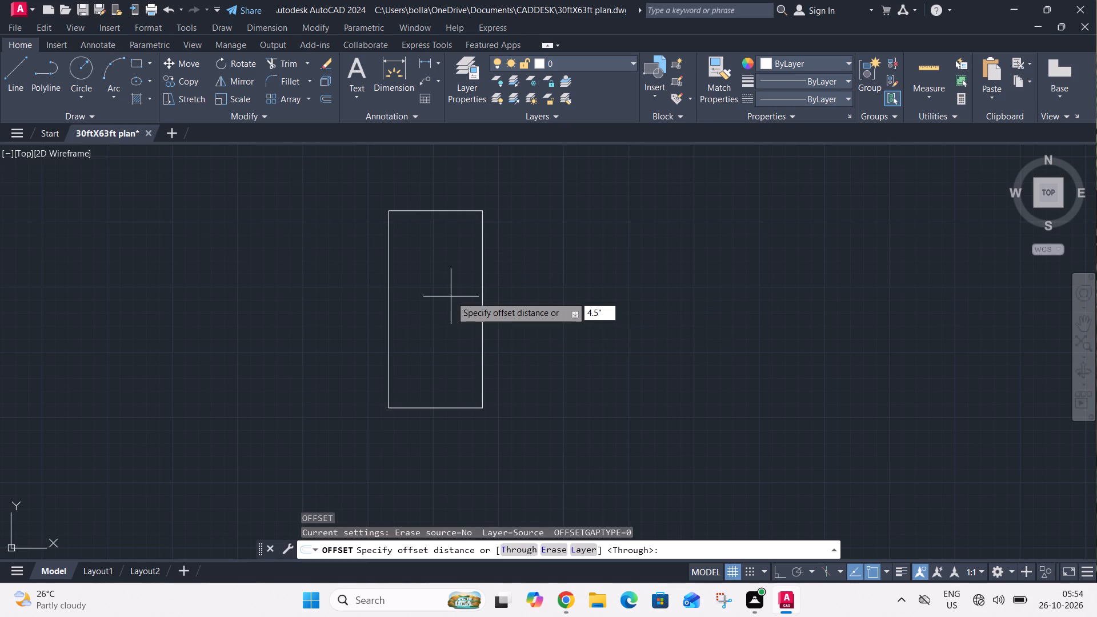
pyautogui.press('Return')
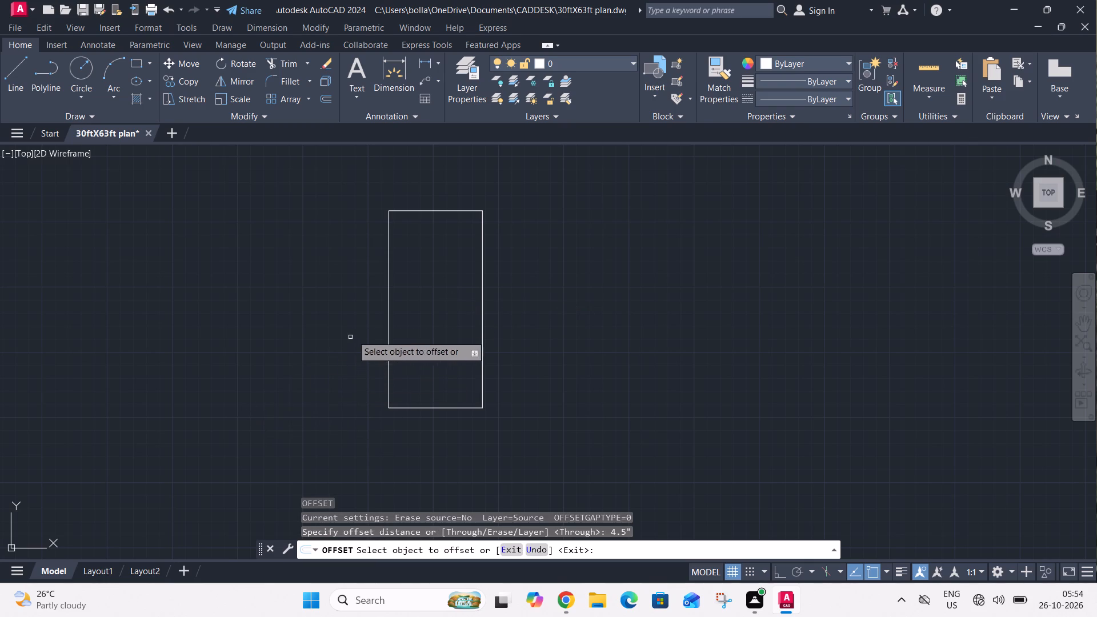
pyautogui.scroll(3, 407, 216)
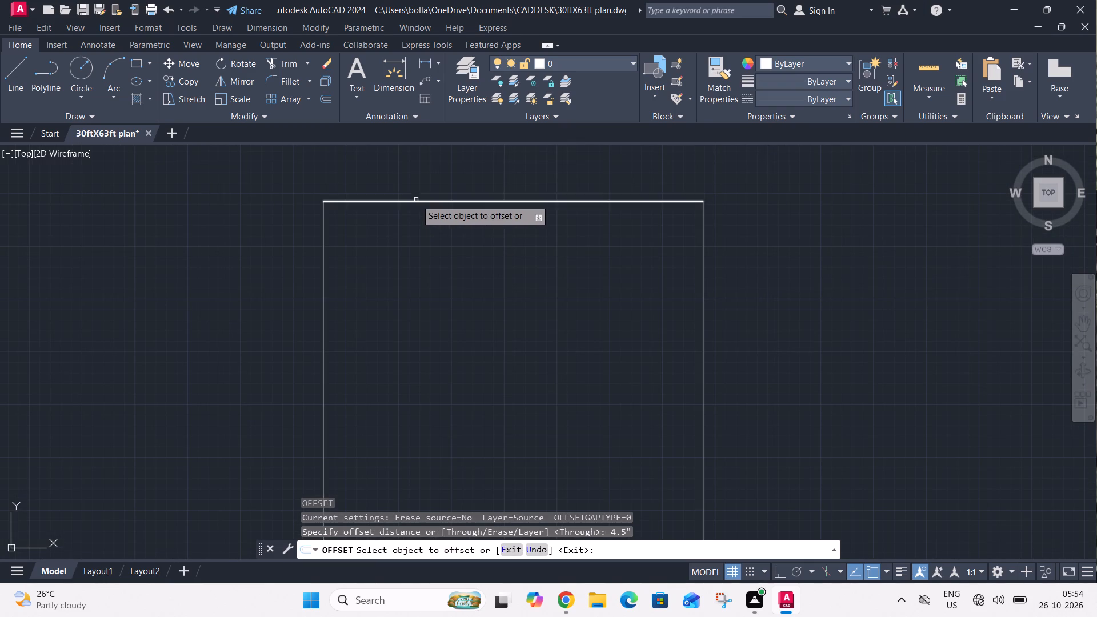
pyautogui.click(416, 199)
pyautogui.click(406, 228)
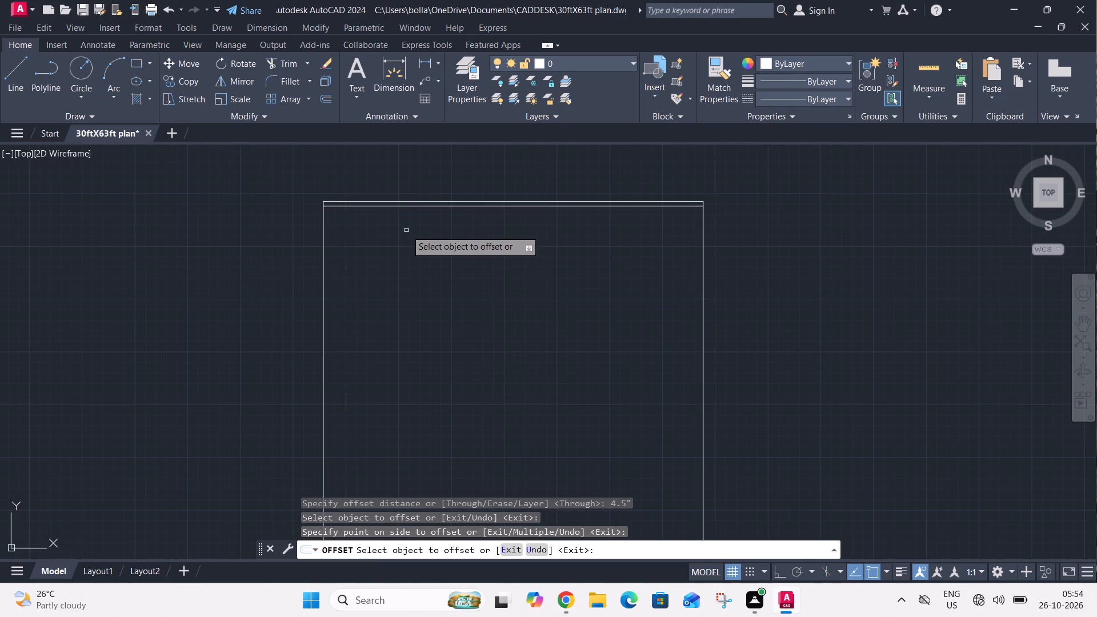
pyautogui.press('Escape')
# Offset the outline's left edge 4.5" inward to form the left wall thickness.
pyautogui.write('o')
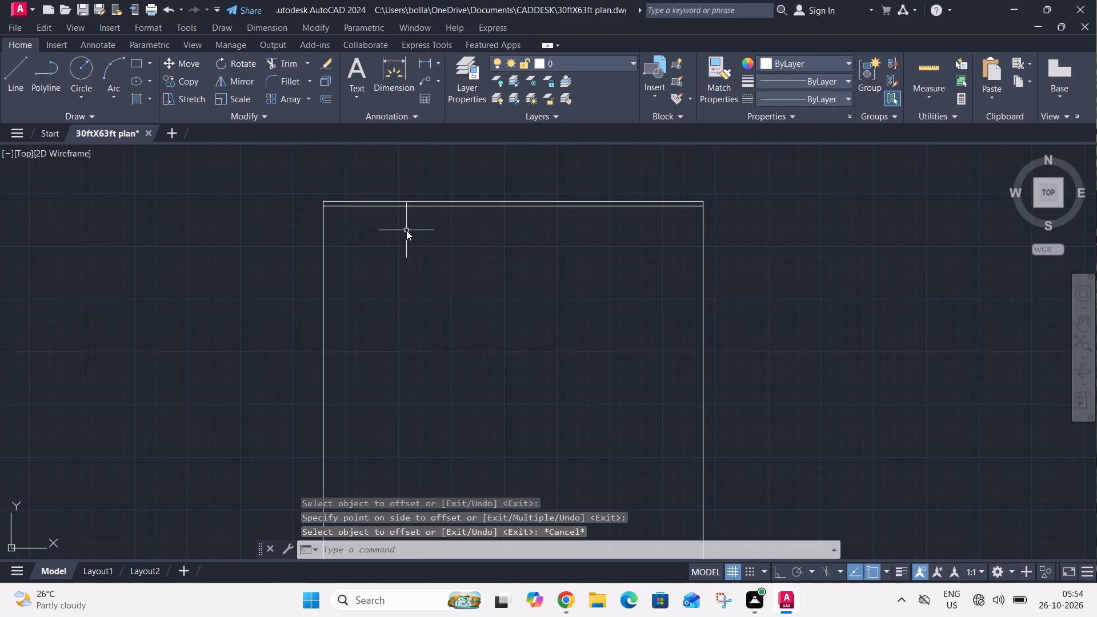
pyautogui.press('space')
pyautogui.write('4.5"')
pyautogui.press('Return')
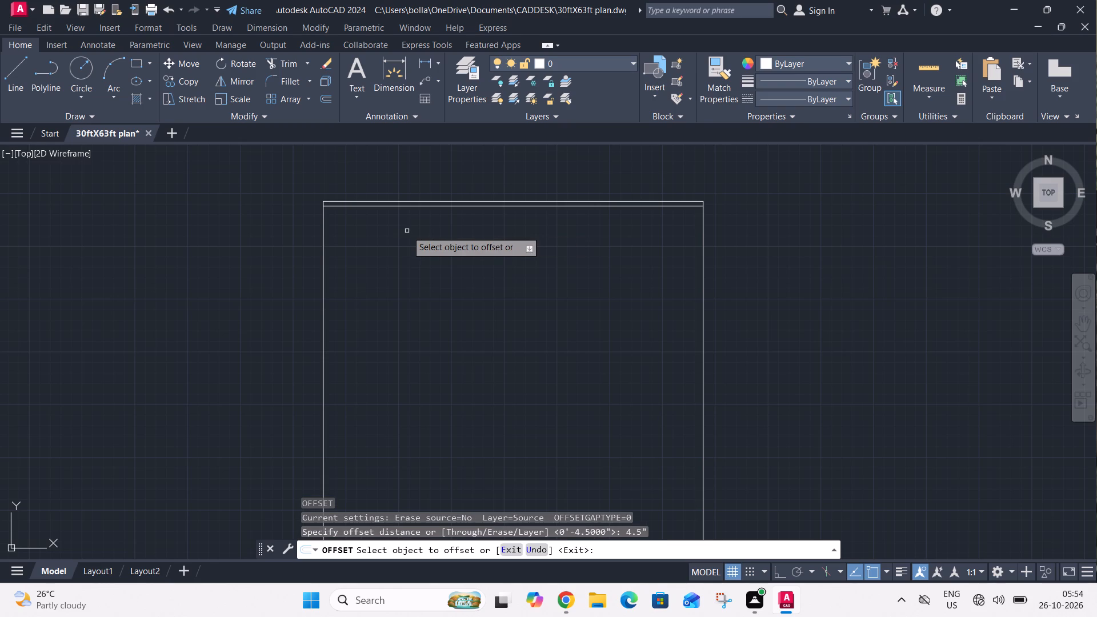
pyautogui.click(323, 264)
pyautogui.click(350, 261)
pyautogui.press('Escape')
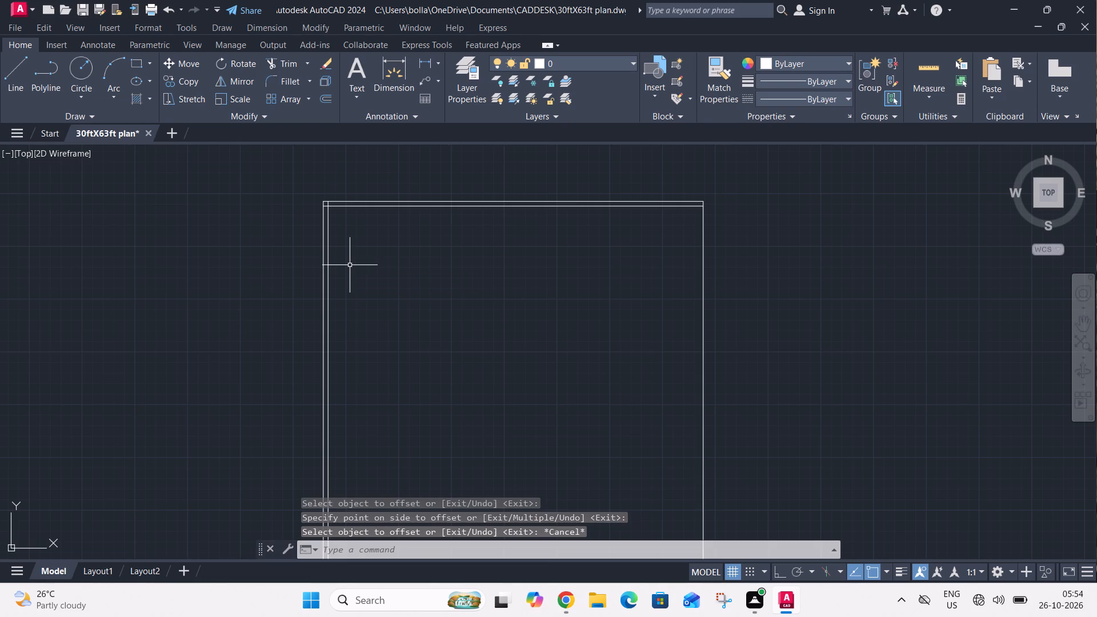
# Offset the inner line of the left wall 4' toward the inside of the plan.
pyautogui.write('o')
pyautogui.press('space')
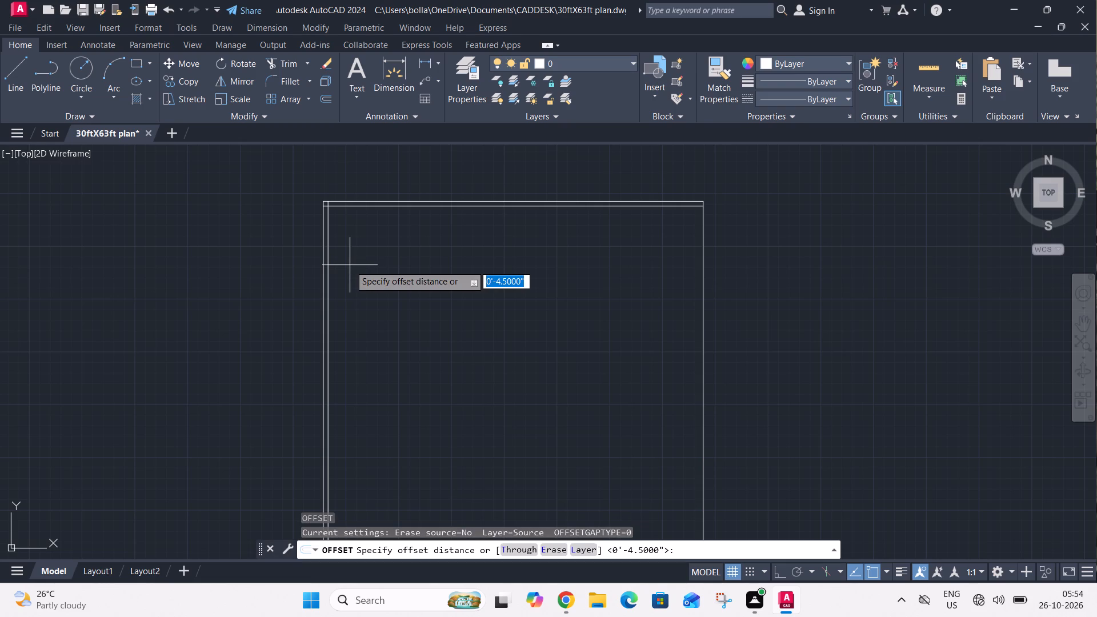
pyautogui.write("4'")
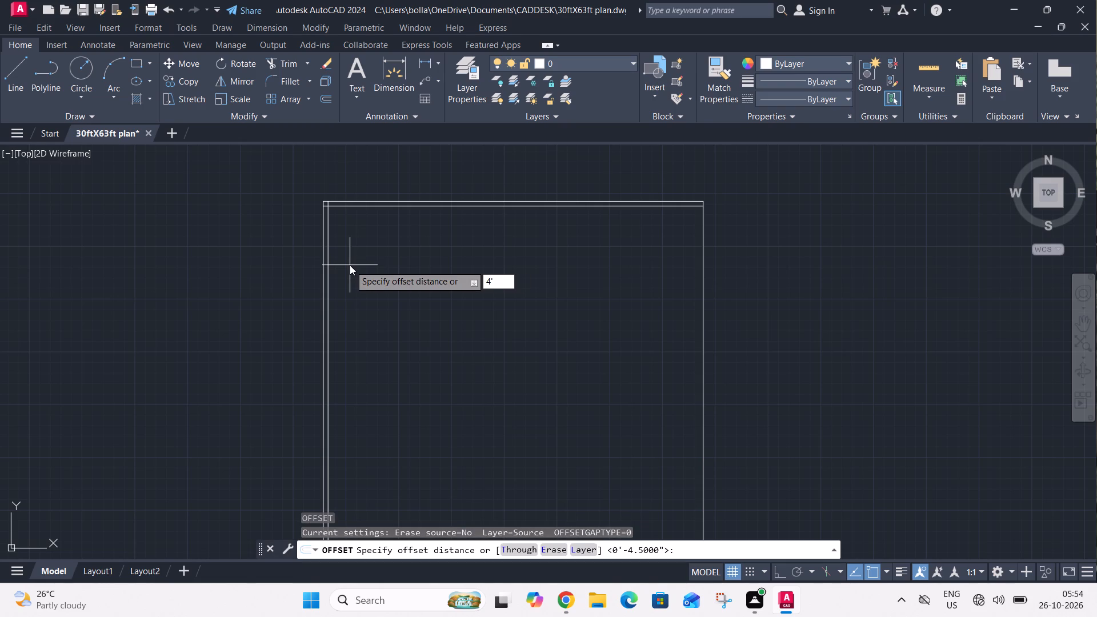
pyautogui.press('Return')
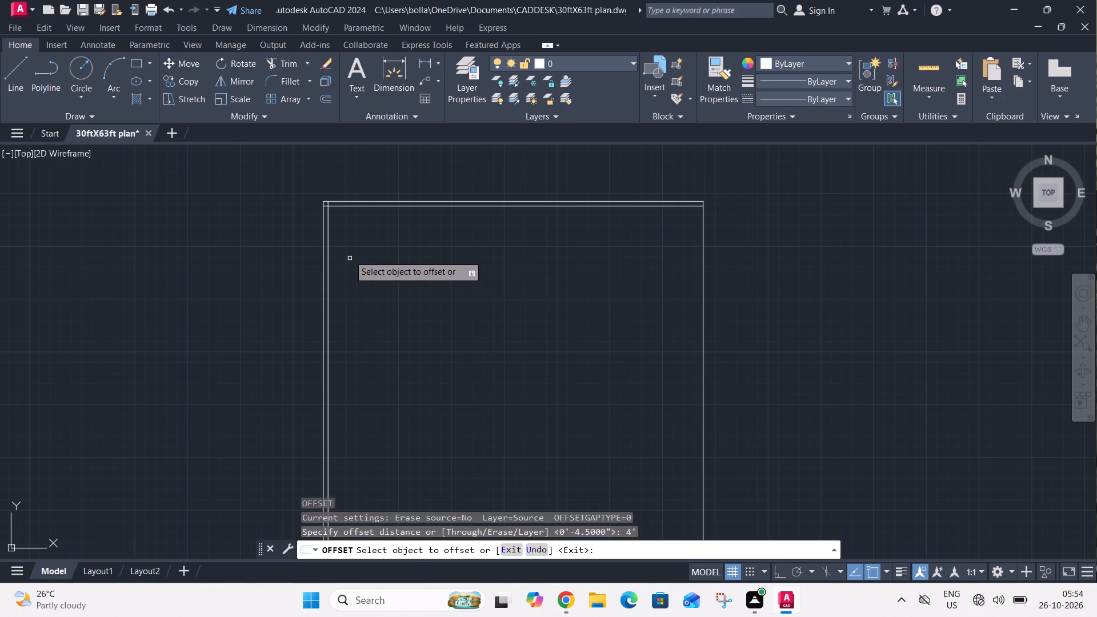
pyautogui.click(328, 235)
pyautogui.click(369, 242)
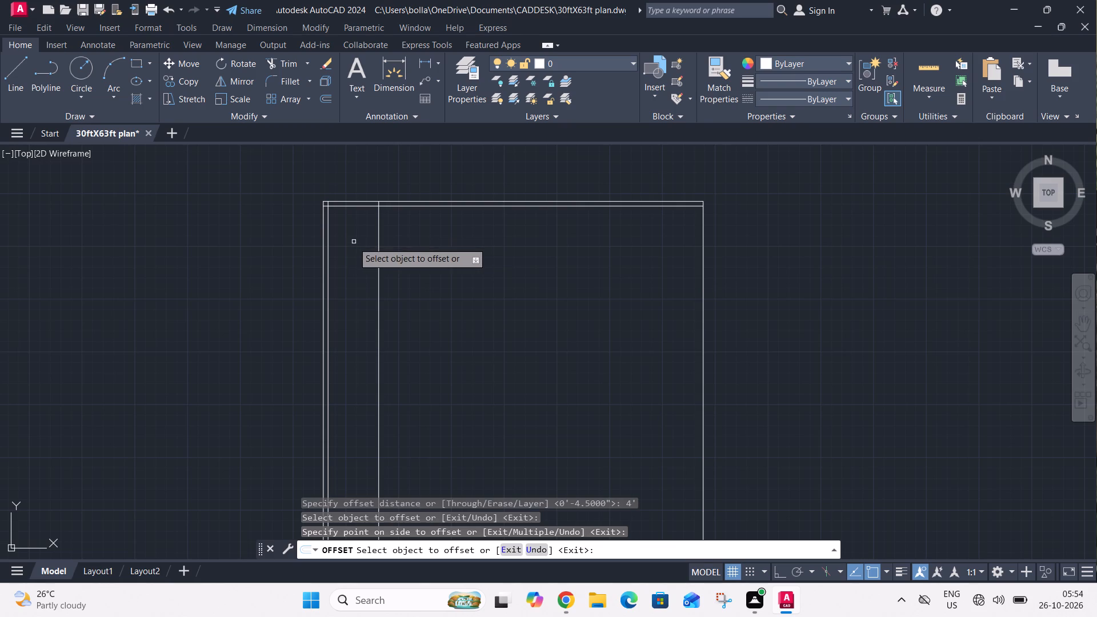
pyautogui.press('Escape')
# Offset the inner line of the top wall 5' down into the plan.
pyautogui.write("o 5'")
pyautogui.press('Return')
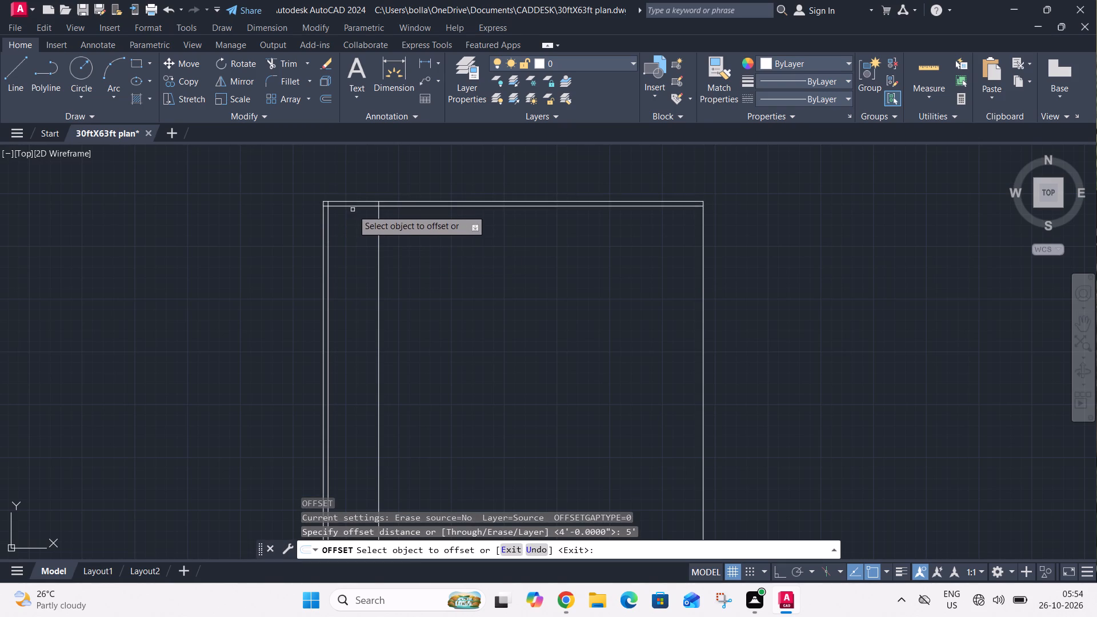
pyautogui.click(359, 204)
pyautogui.click(354, 235)
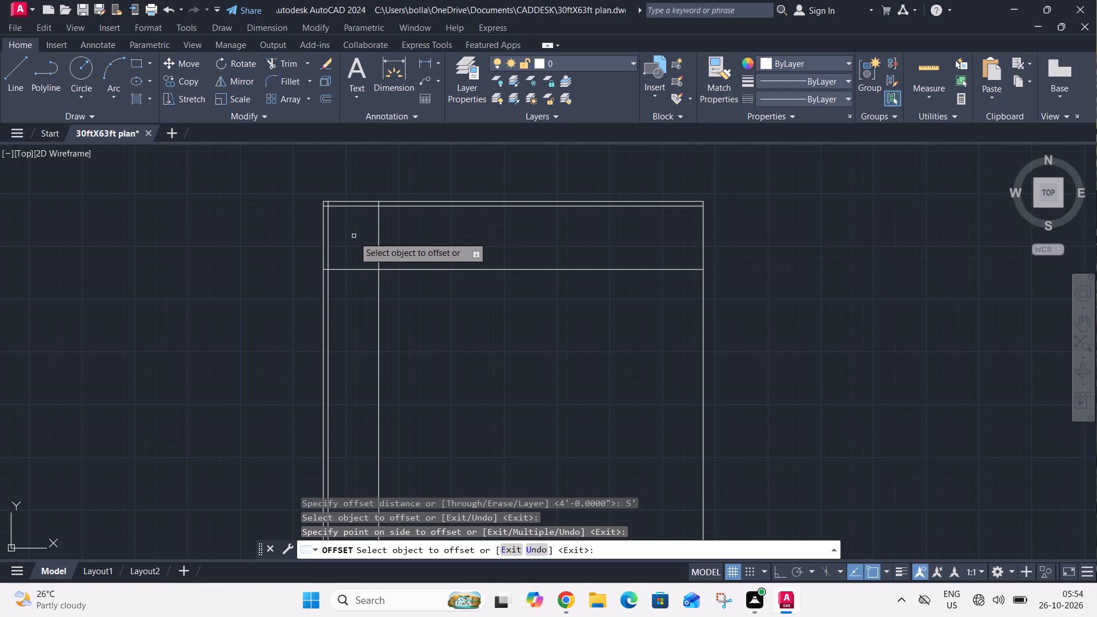
pyautogui.press('Escape')
# Offset the new vertical line 4.5" to its right and the new horizontal line 4.5" downward to form interior walls.
pyautogui.write('o')
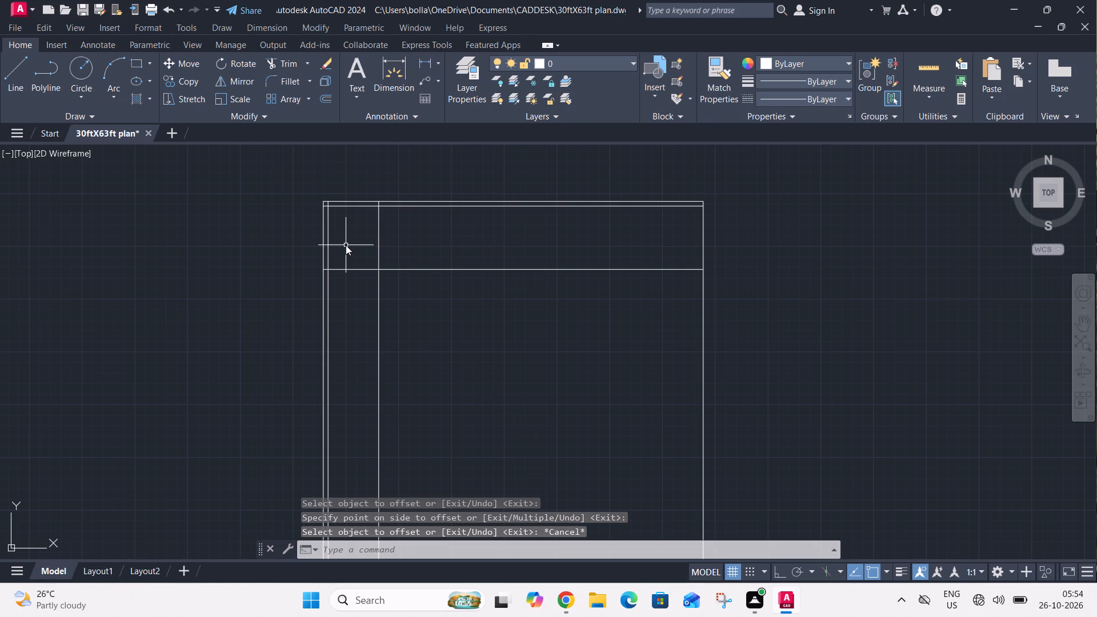
pyautogui.press('space')
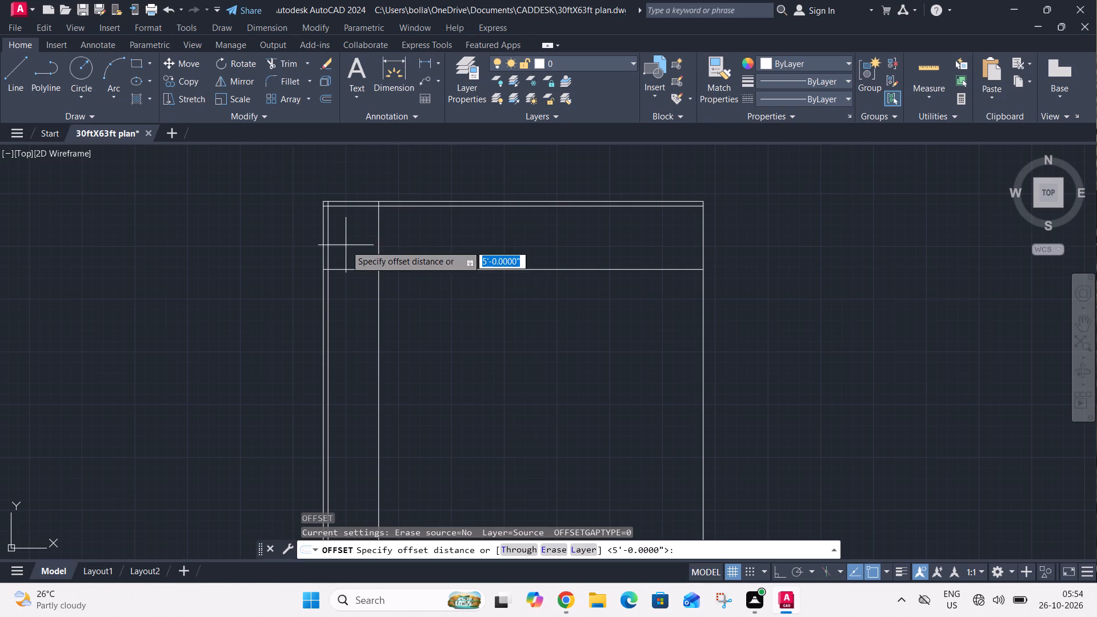
pyautogui.write('4.5"')
pyautogui.press('Return')
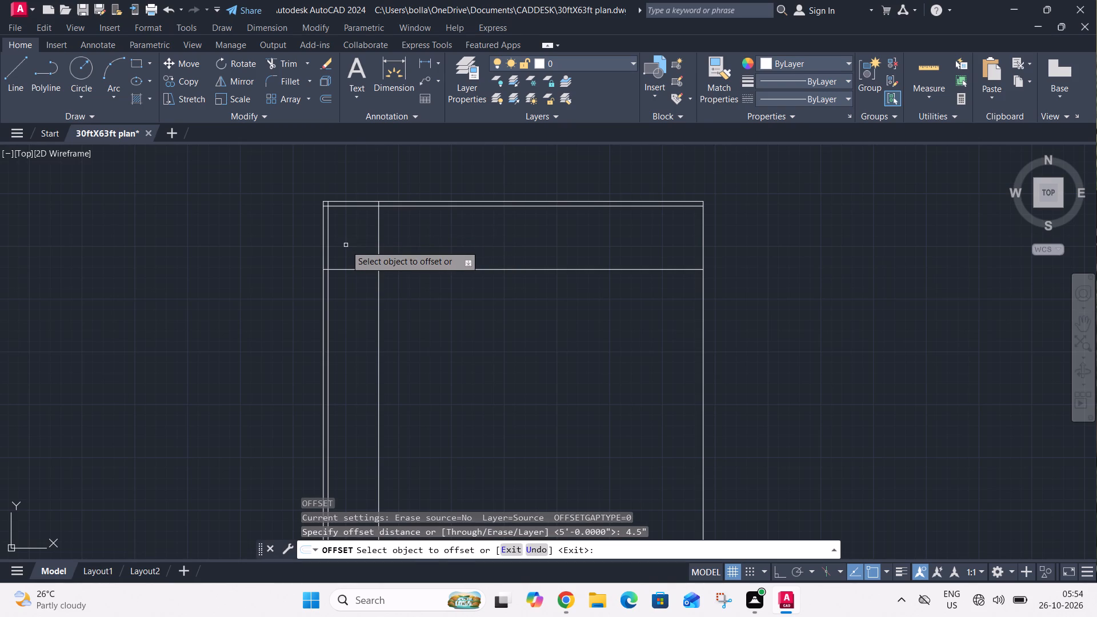
pyautogui.click(383, 226)
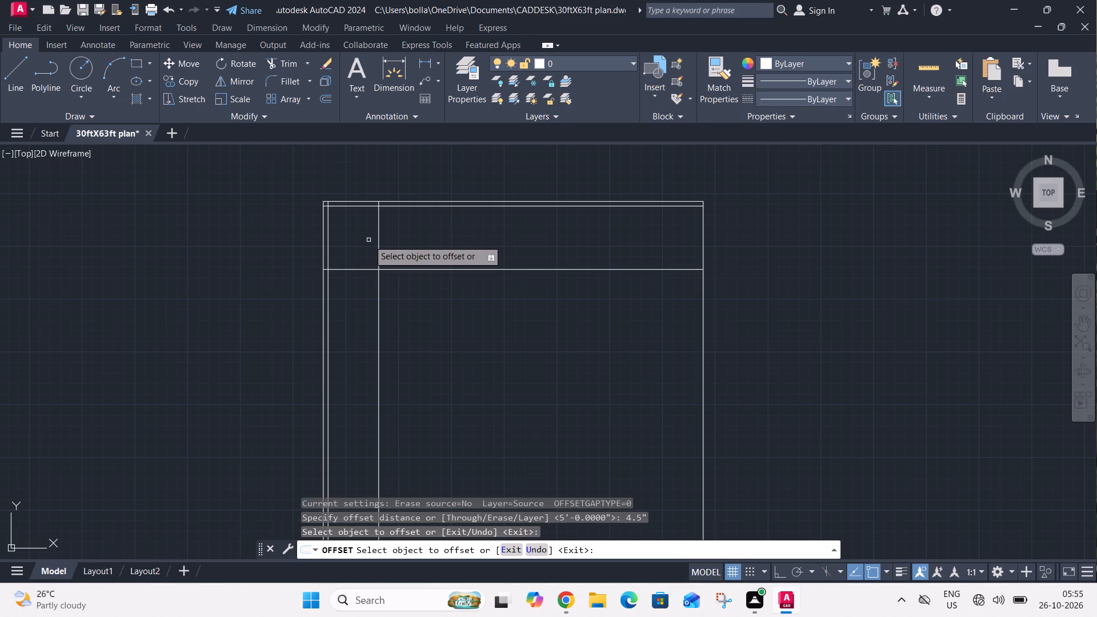
pyautogui.click(380, 236)
pyautogui.click(396, 245)
pyautogui.click(401, 269)
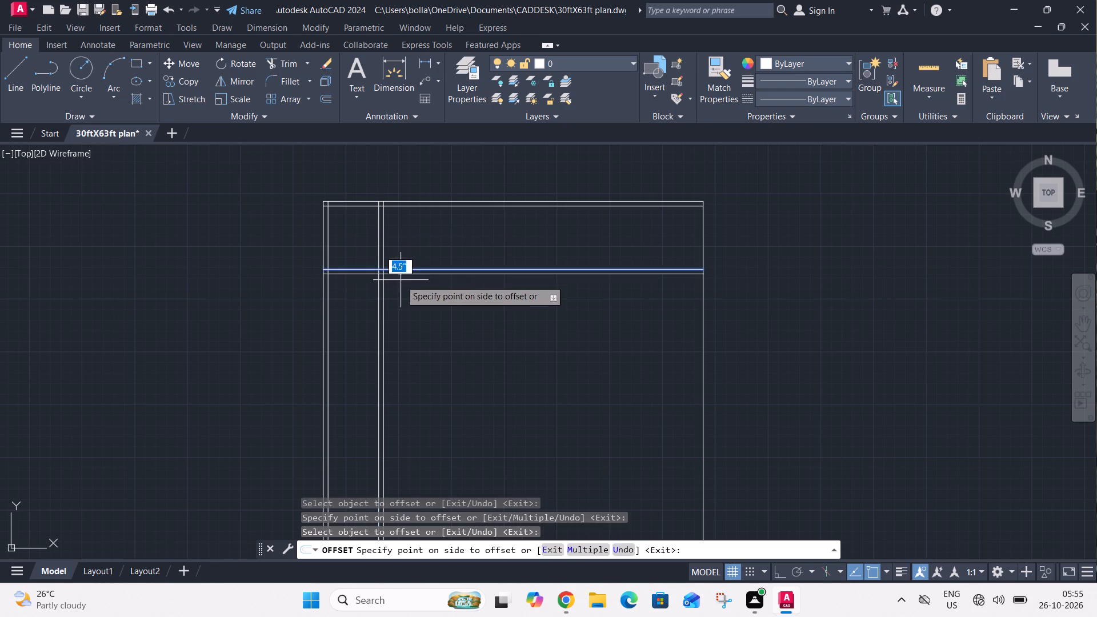
pyautogui.click(401, 280)
pyautogui.press('Escape')
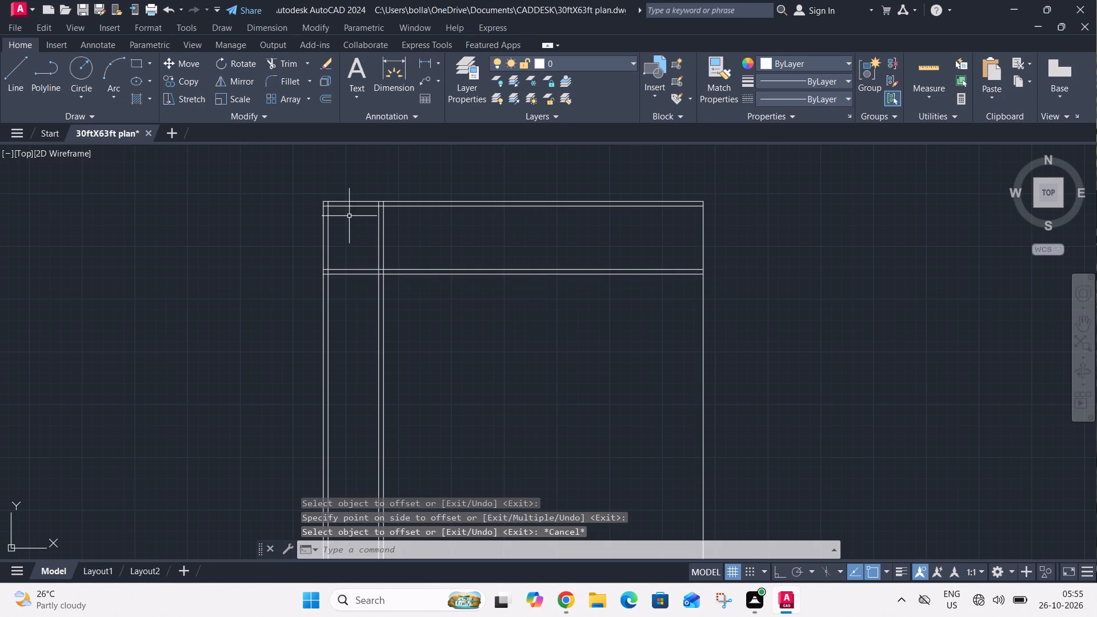
# Check the top wall's thickness at the plan's upper-left corner with a trial linear dimension.
pyautogui.click(426, 59)
pyautogui.scroll(3, 329, 194)
pyautogui.click(299, 229)
pyautogui.click(301, 247)
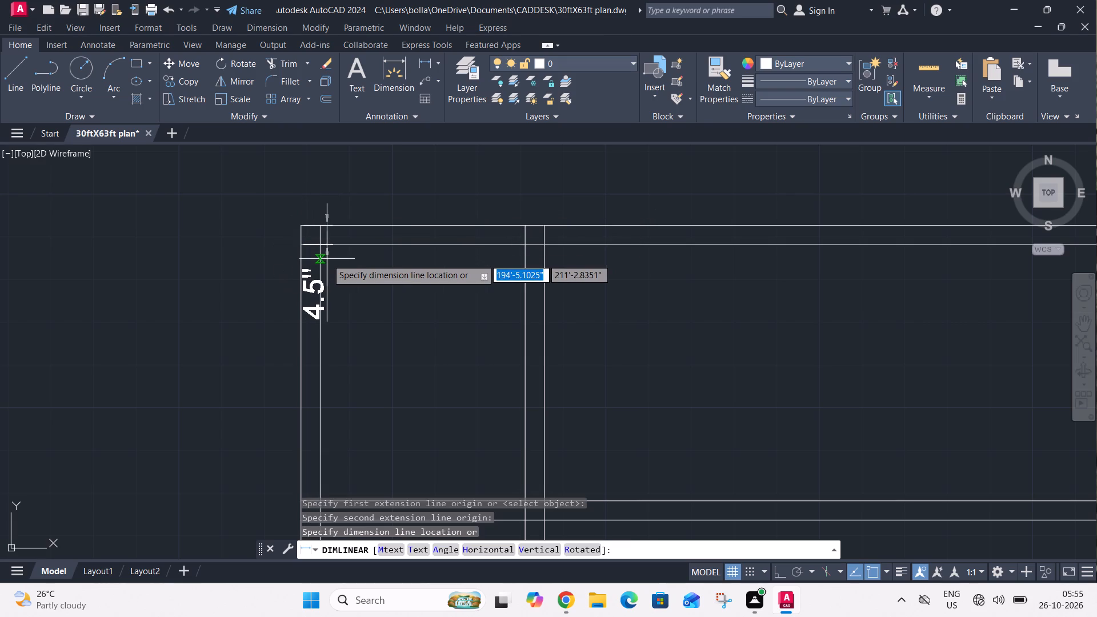
pyautogui.press('Escape')
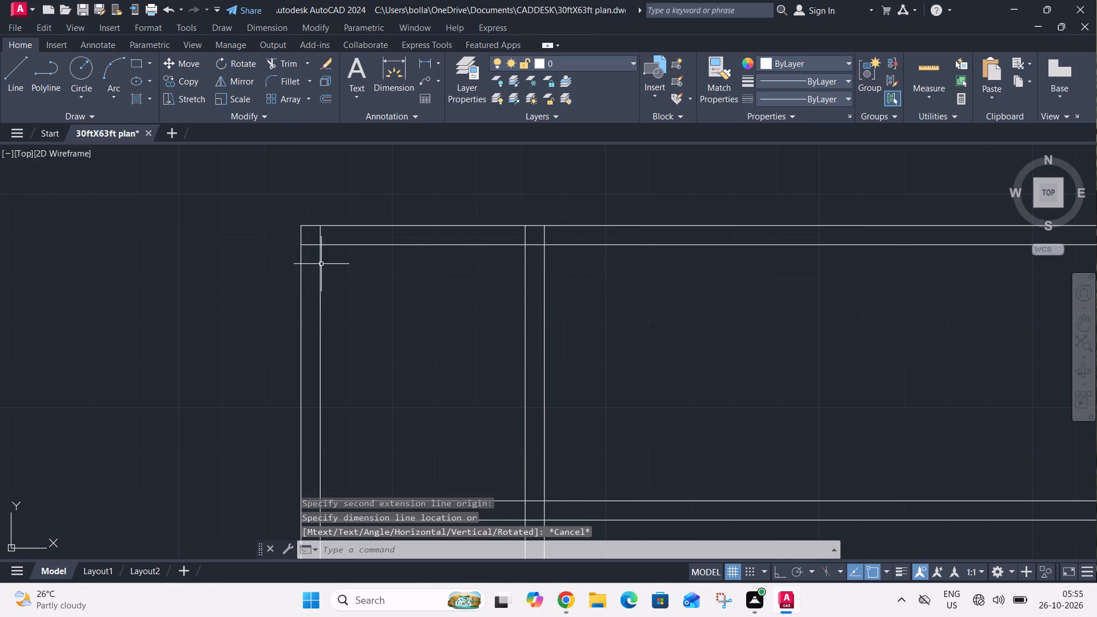
# Offset the right-hand line of the interior vertical wall 5' to its right.
pyautogui.scroll(-3, 324, 253)
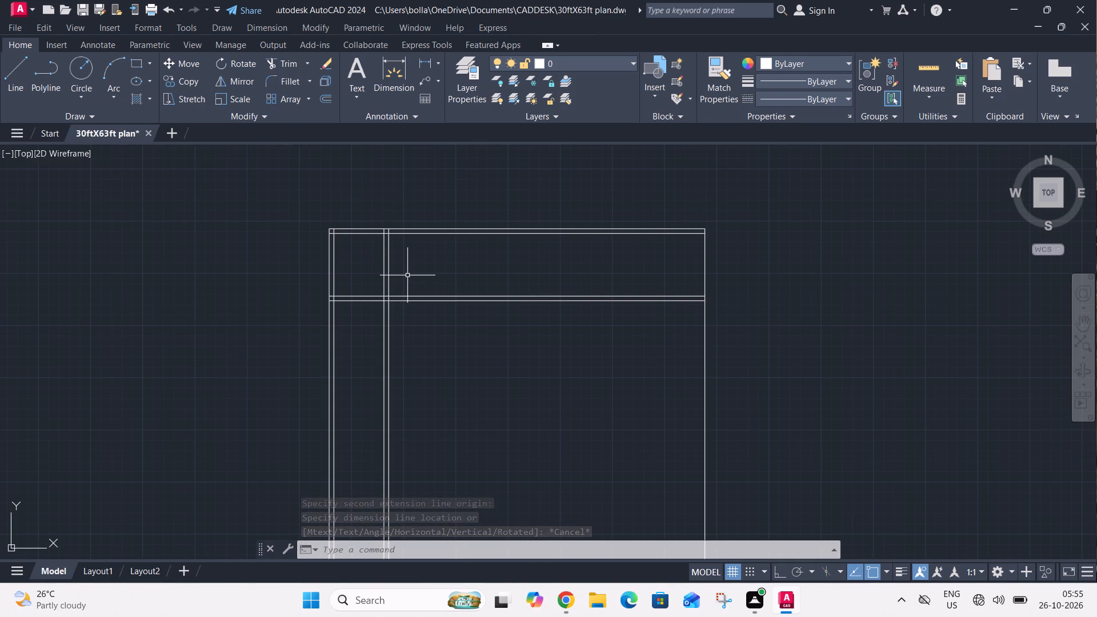
pyautogui.write('o')
pyautogui.press('space')
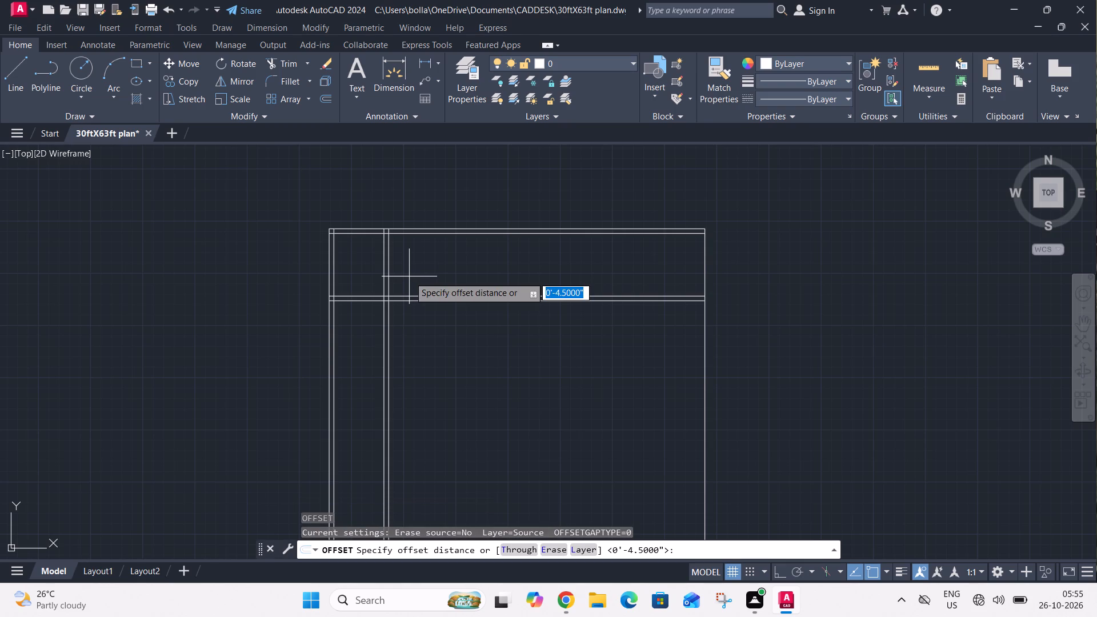
pyautogui.press('5')
pyautogui.press("'")
pyautogui.press('Return')
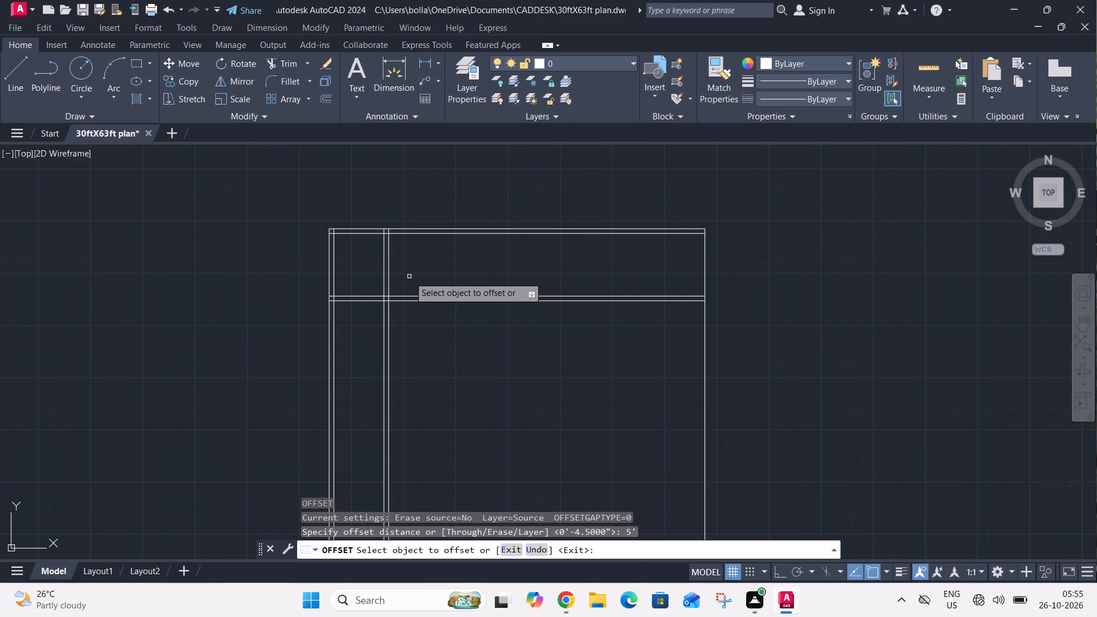
pyautogui.click(388, 265)
pyautogui.click(411, 263)
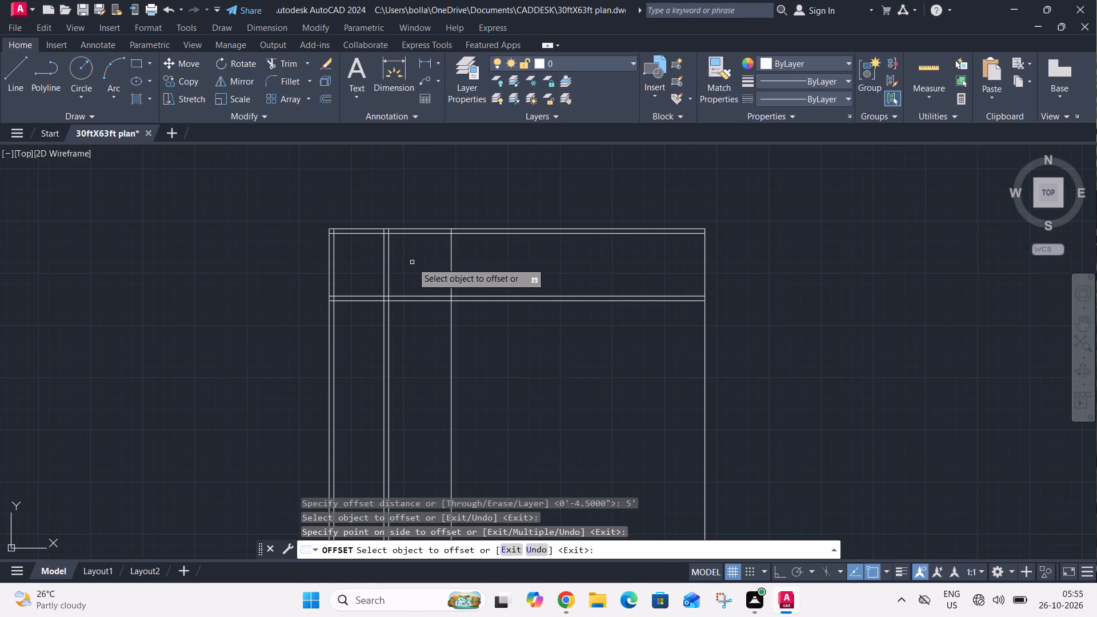
pyautogui.press('Escape')
# Offset the new vertical line 9" to its right to form the second interior vertical wall.
pyautogui.write('o')
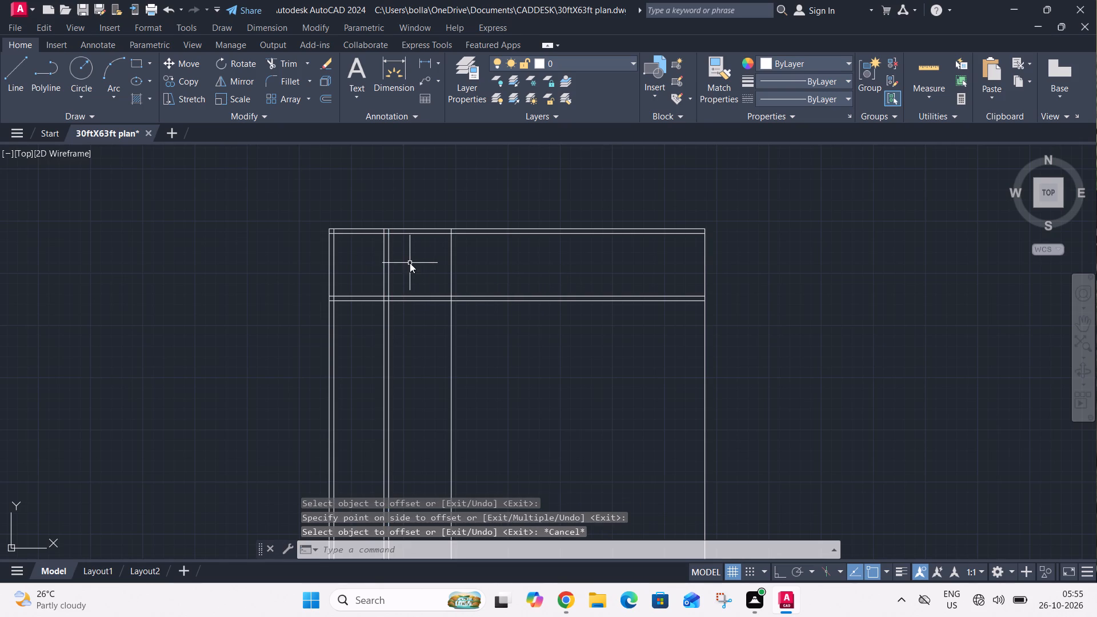
pyautogui.press('space')
pyautogui.press('9')
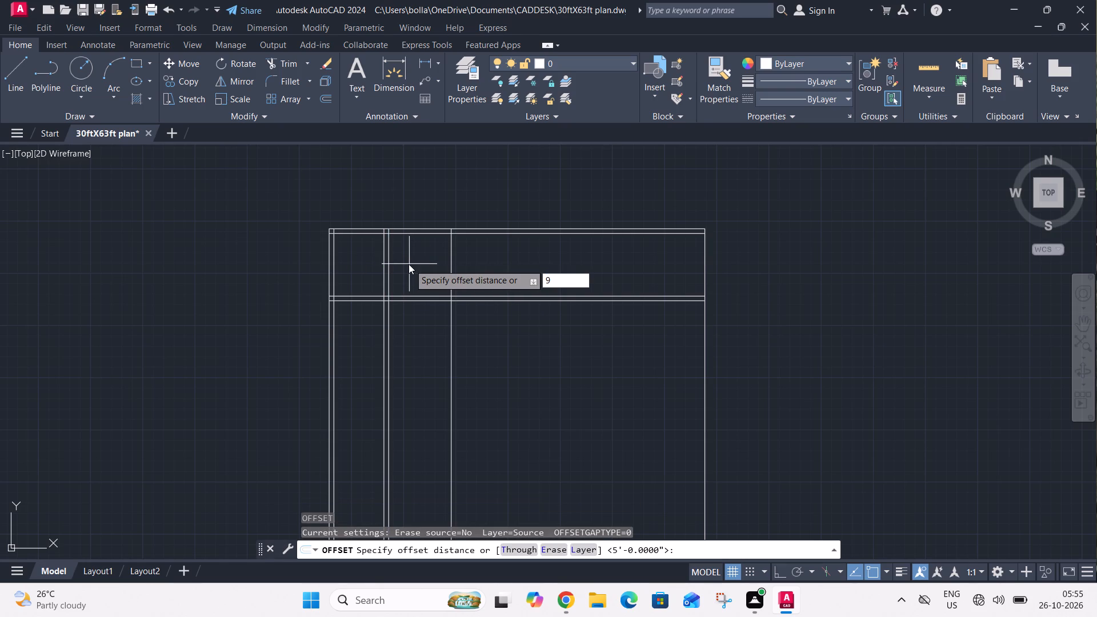
pyautogui.hotkey('shift', '"')
pyautogui.press('Return')
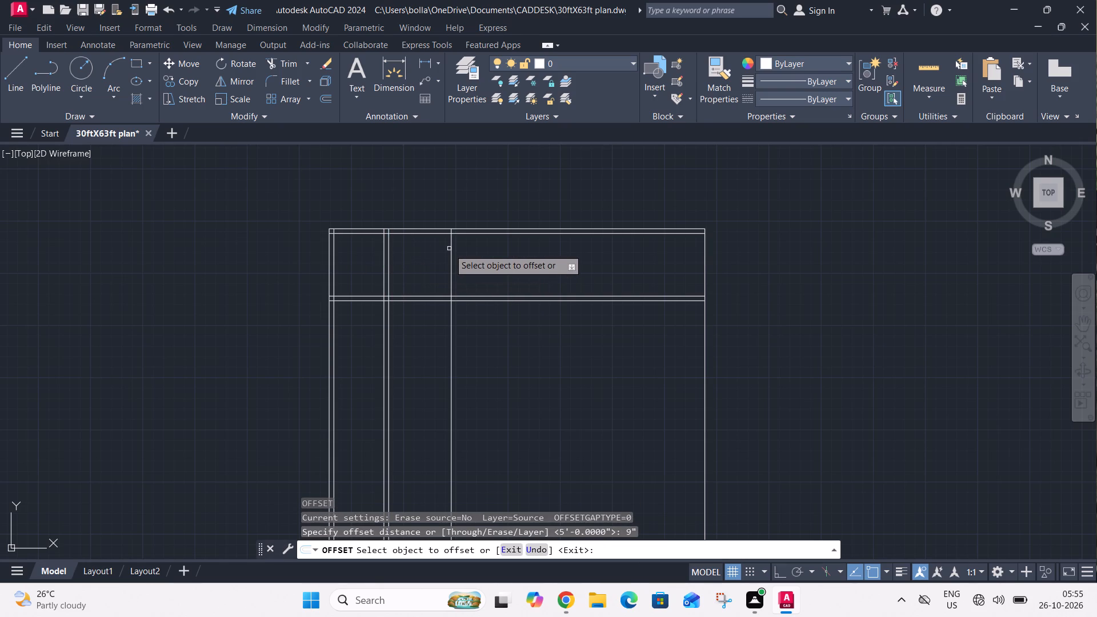
pyautogui.click(449, 253)
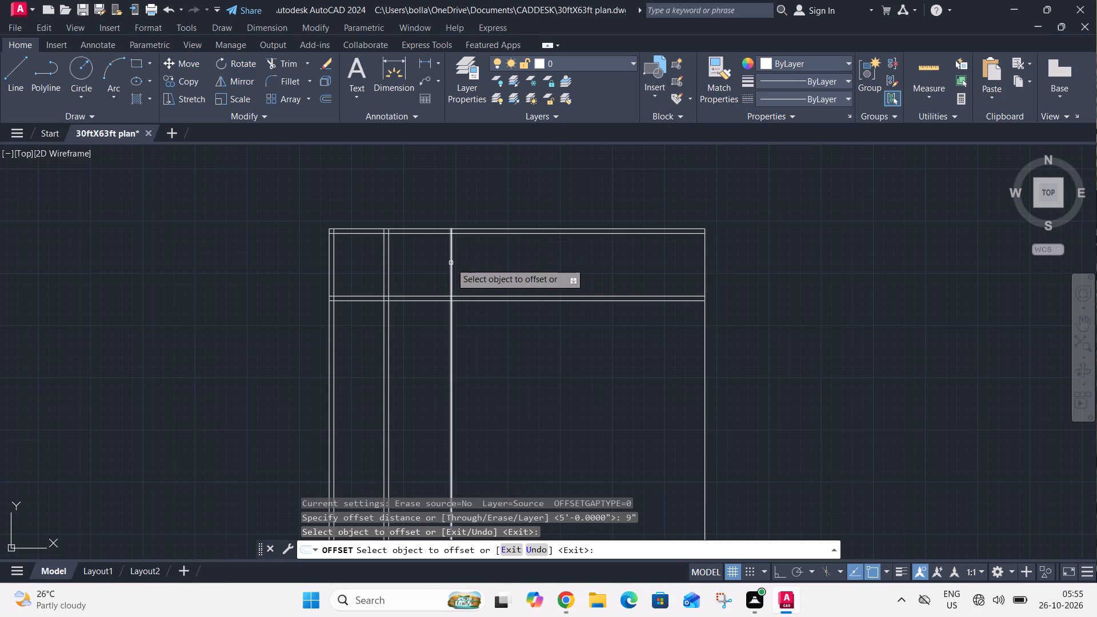
pyautogui.click(451, 263)
pyautogui.click(498, 273)
pyautogui.press('Escape')
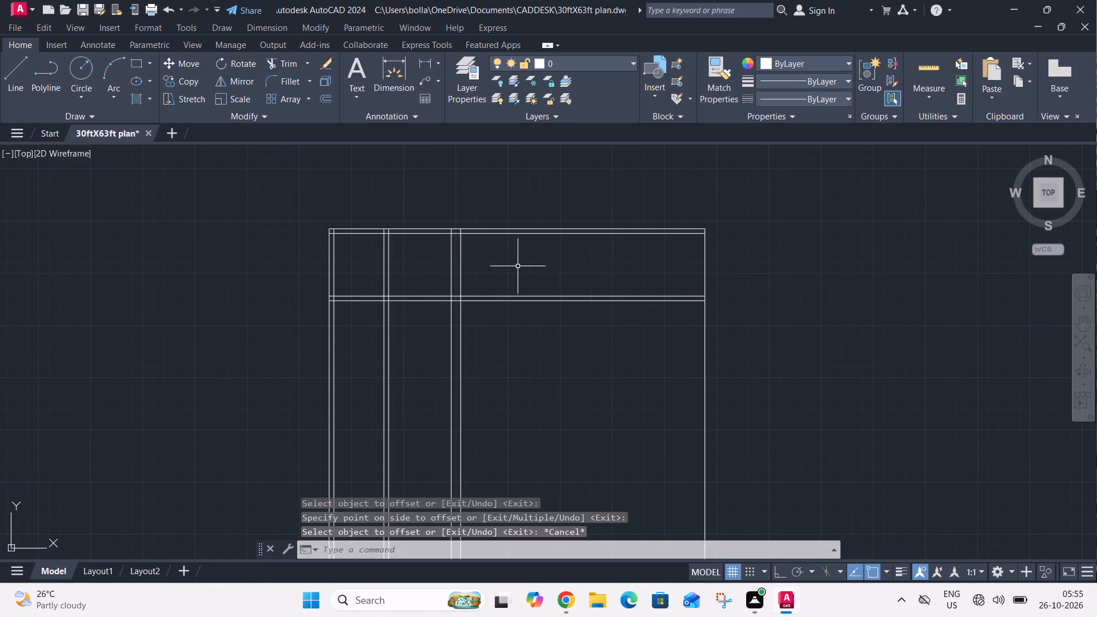
# Offset the right-hand line of the 9" interior wall 7'3" to its right.
pyautogui.press('o')
pyautogui.press('space')
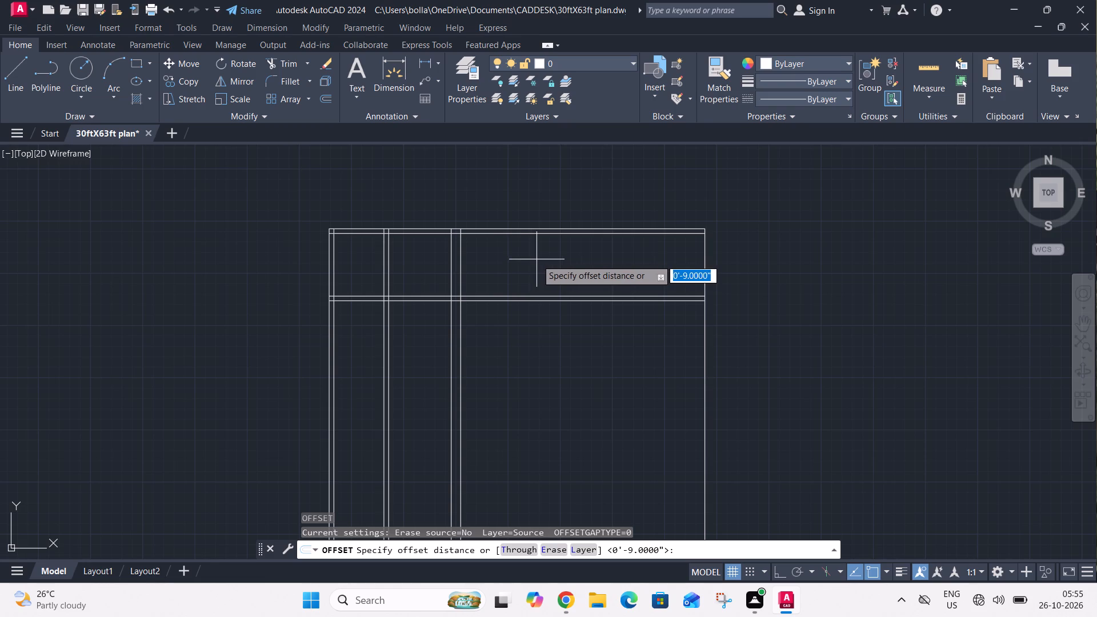
pyautogui.press('7')
pyautogui.press("'")
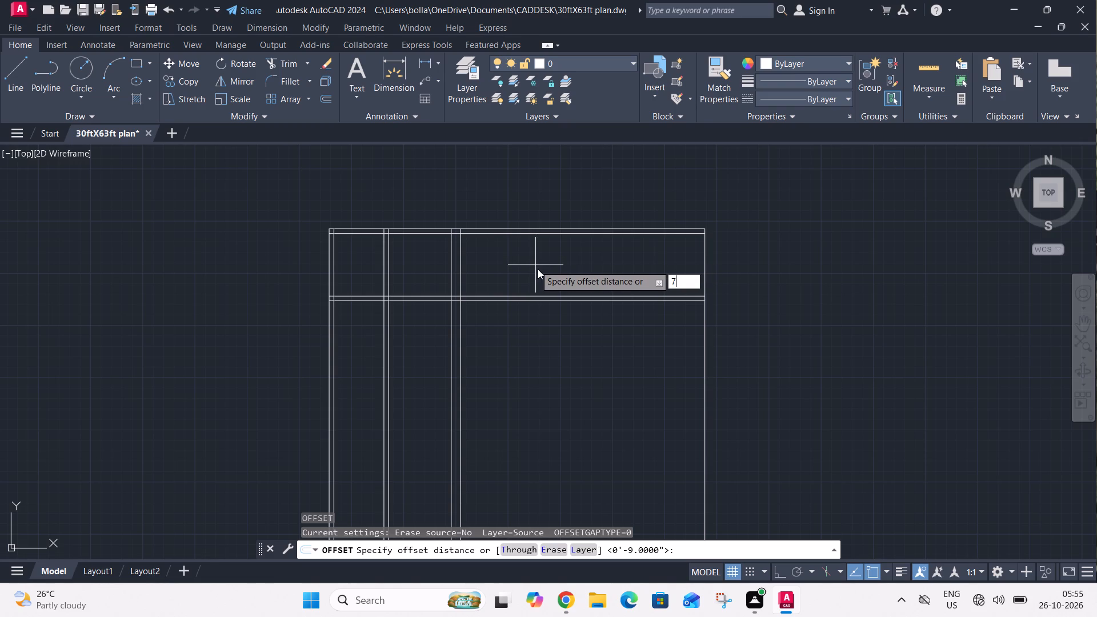
pyautogui.press('3')
pyautogui.hotkey('shift', '"')
pyautogui.press('Return')
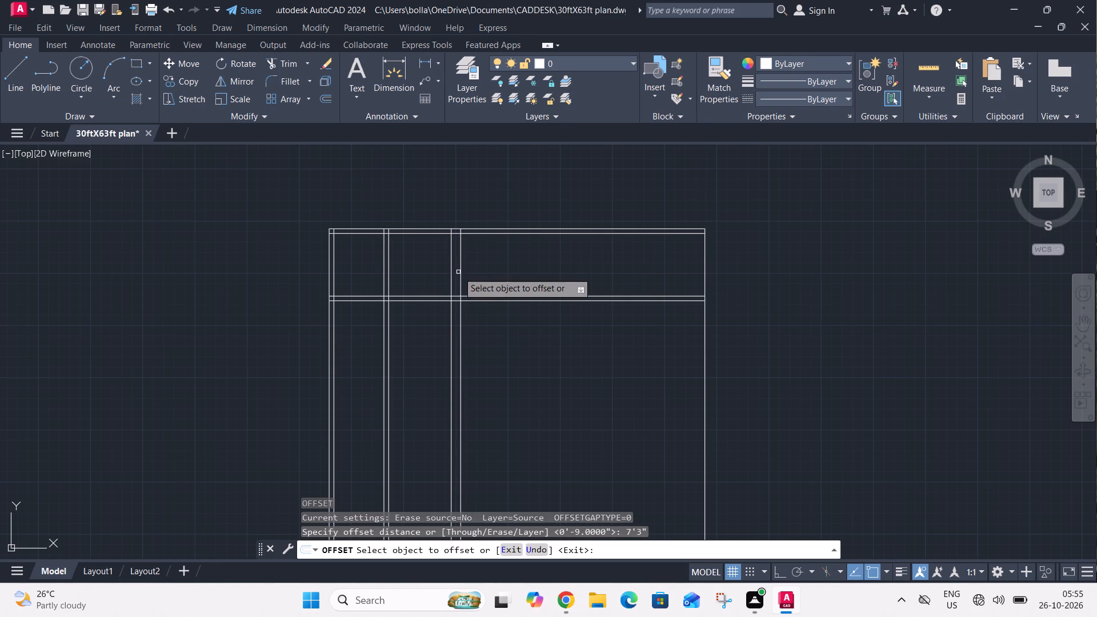
pyautogui.click(463, 271)
pyautogui.click(461, 274)
pyautogui.click(475, 275)
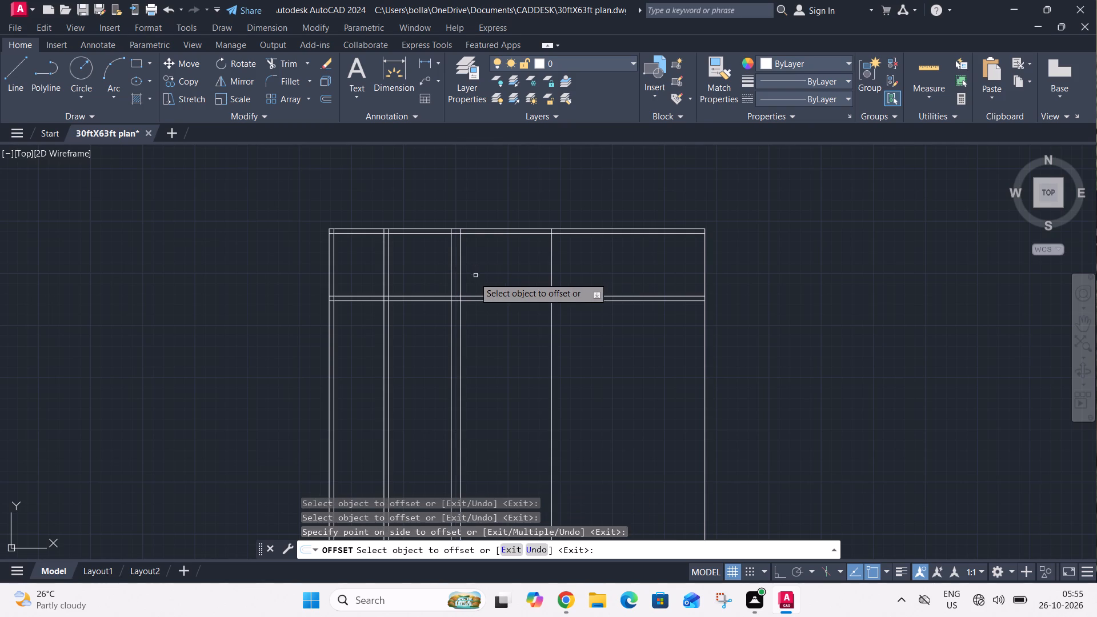
pyautogui.press('Escape')
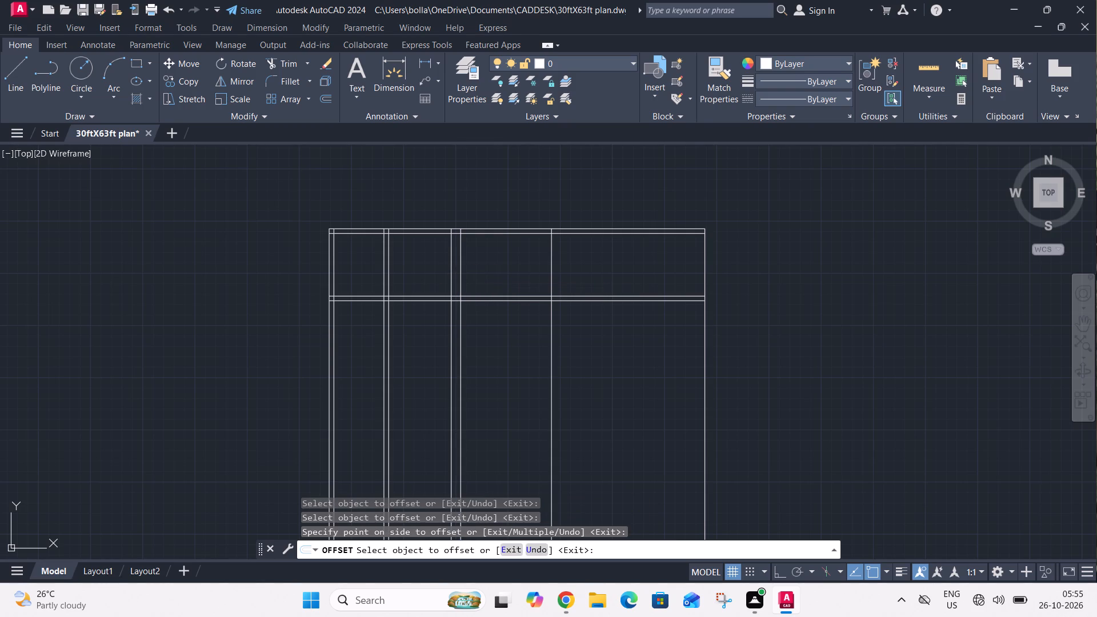
# Offset the newest vertical line 9" to its right to form the third interior vertical wall.
pyautogui.write('o 9"')
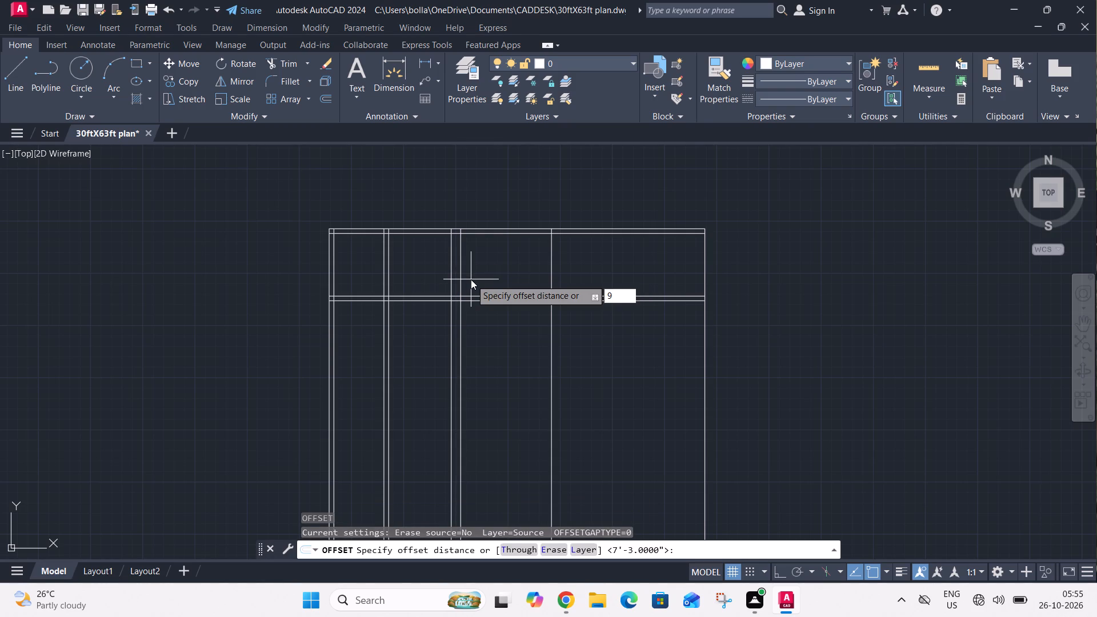
pyautogui.press('Return')
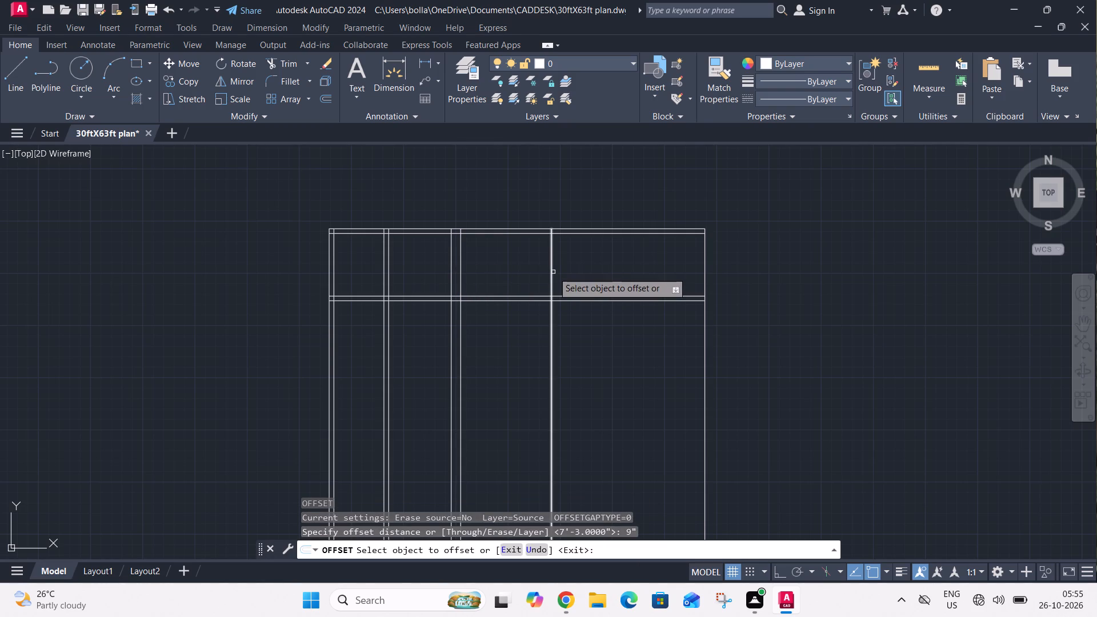
pyautogui.click(552, 272)
pyautogui.click(573, 279)
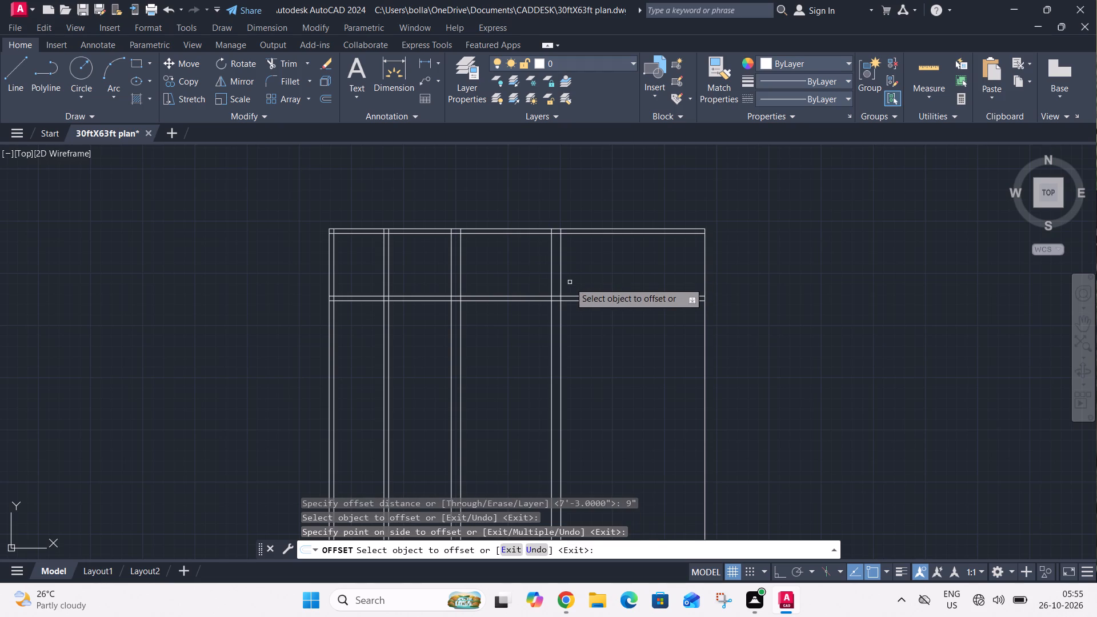
pyautogui.press('Escape')
# Offset the right-hand line of the third interior vertical wall 6' to its right.
pyautogui.write('o')
pyautogui.press('space')
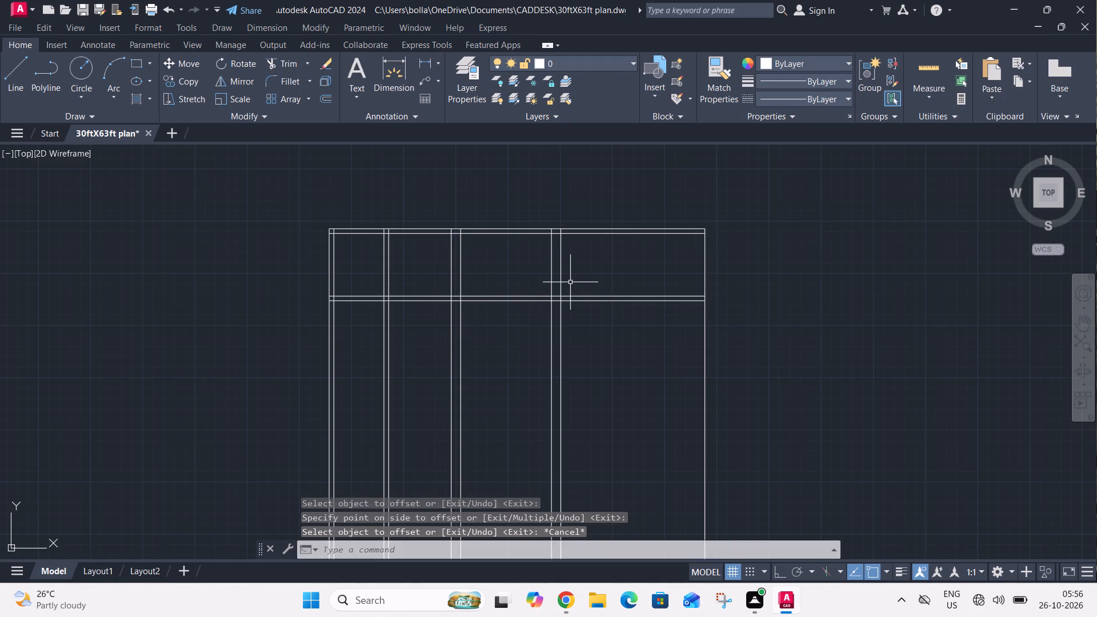
pyautogui.write("6'")
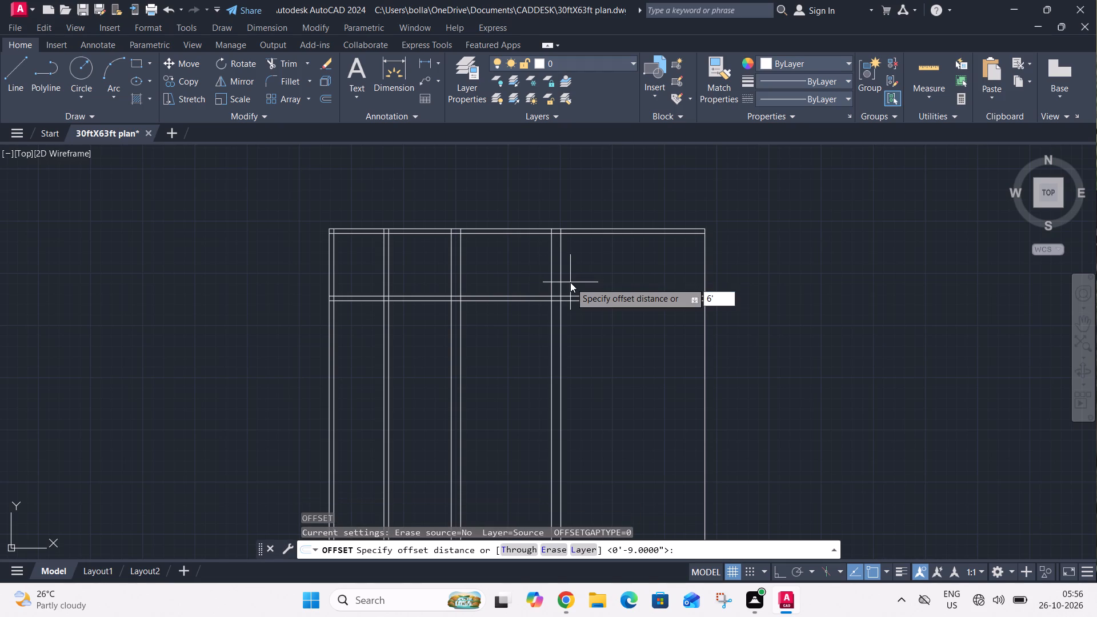
pyautogui.press('Return')
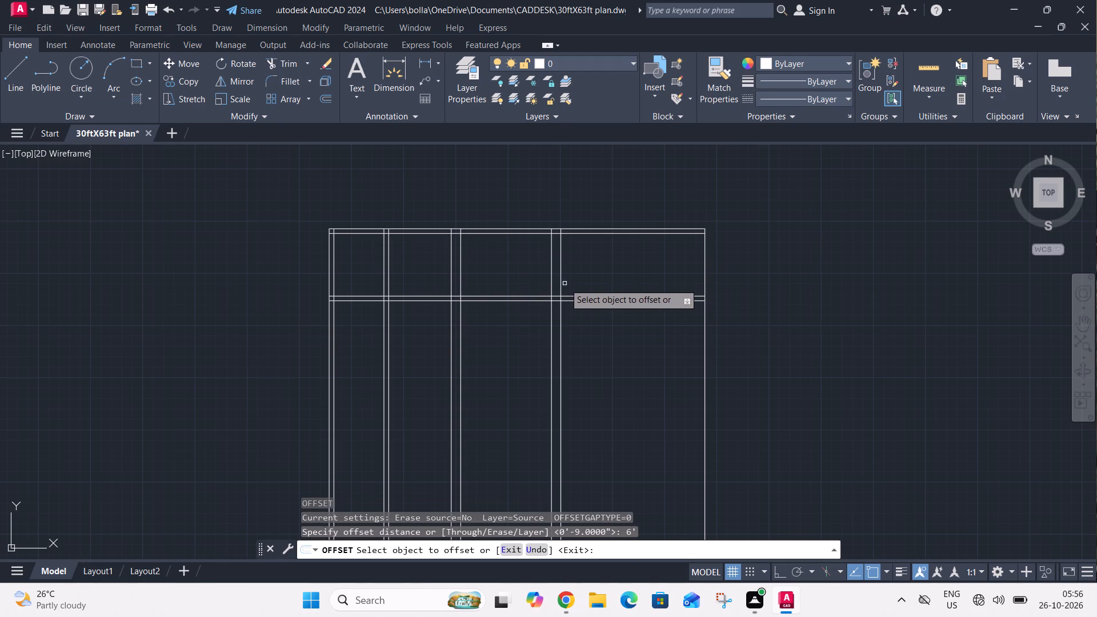
pyautogui.click(562, 279)
pyautogui.click(586, 285)
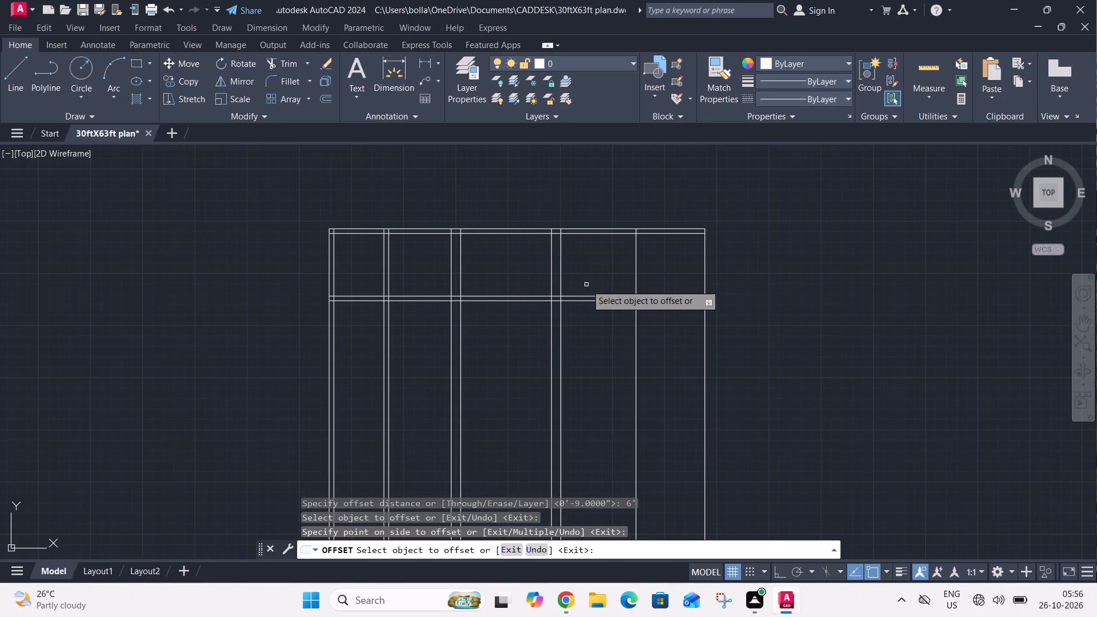
pyautogui.press('Escape')
# Offset the newest vertical line 9" to its right to form the fourth interior vertical wall.
pyautogui.write('o 9"')
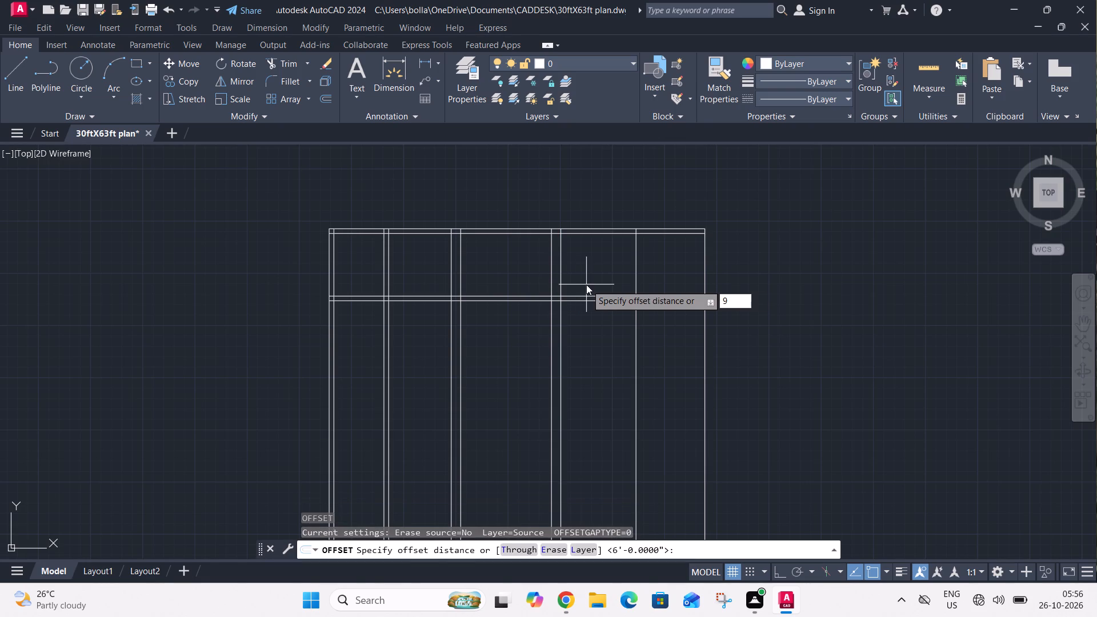
pyautogui.press('Return')
pyautogui.moveTo(636, 280); pyautogui.dragTo(644, 281)
pyautogui.click(675, 291)
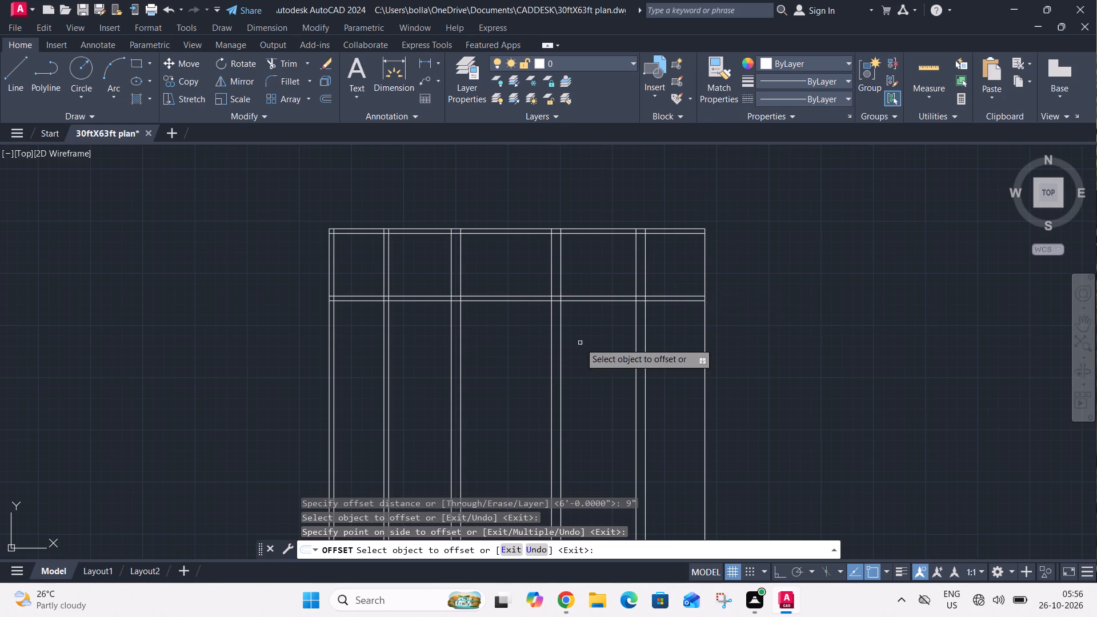
# Offset the outline's right edge 9" inward to form the right wall thickness.
pyautogui.click(704, 282)
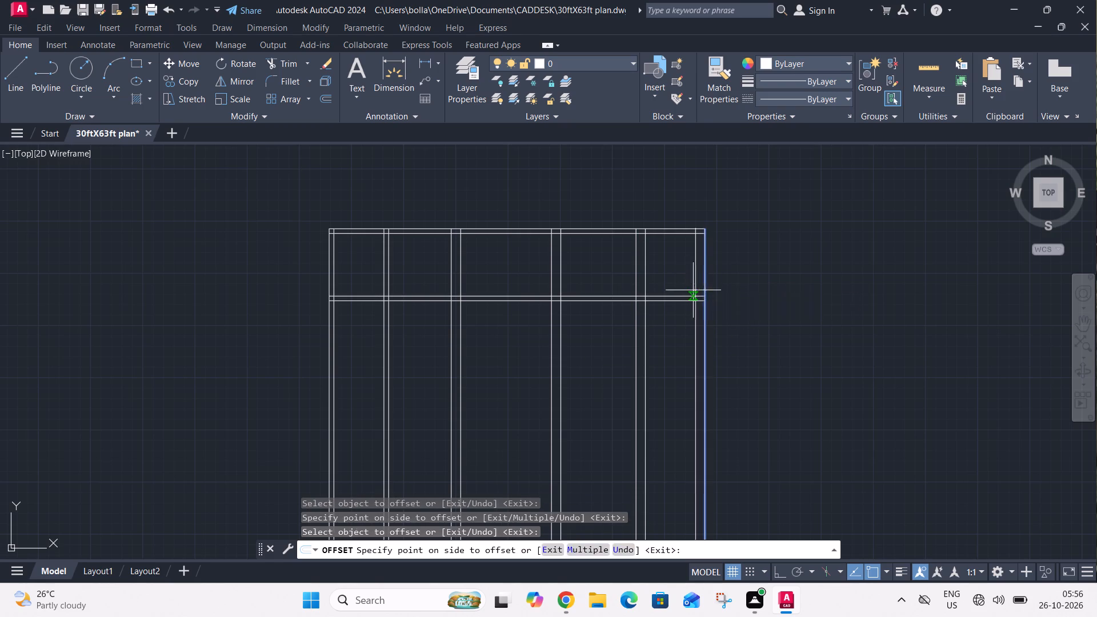
pyautogui.click(693, 290)
pyautogui.press('Escape')
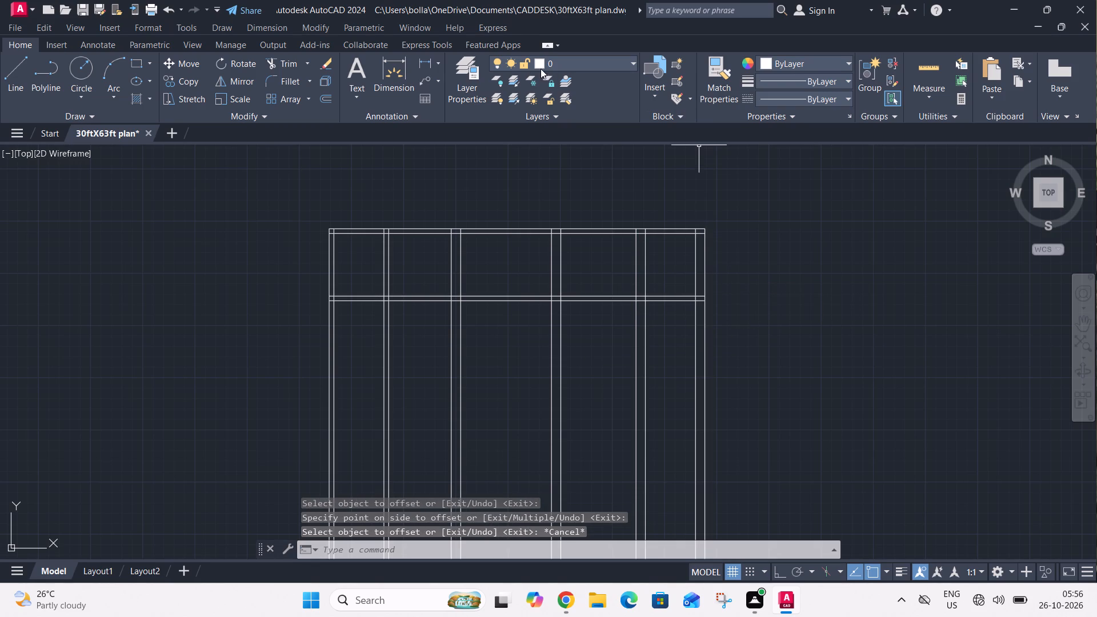
# Check the clear width between the last interior vertical wall and the right wall with a trial linear dimension.
pyautogui.click(425, 60)
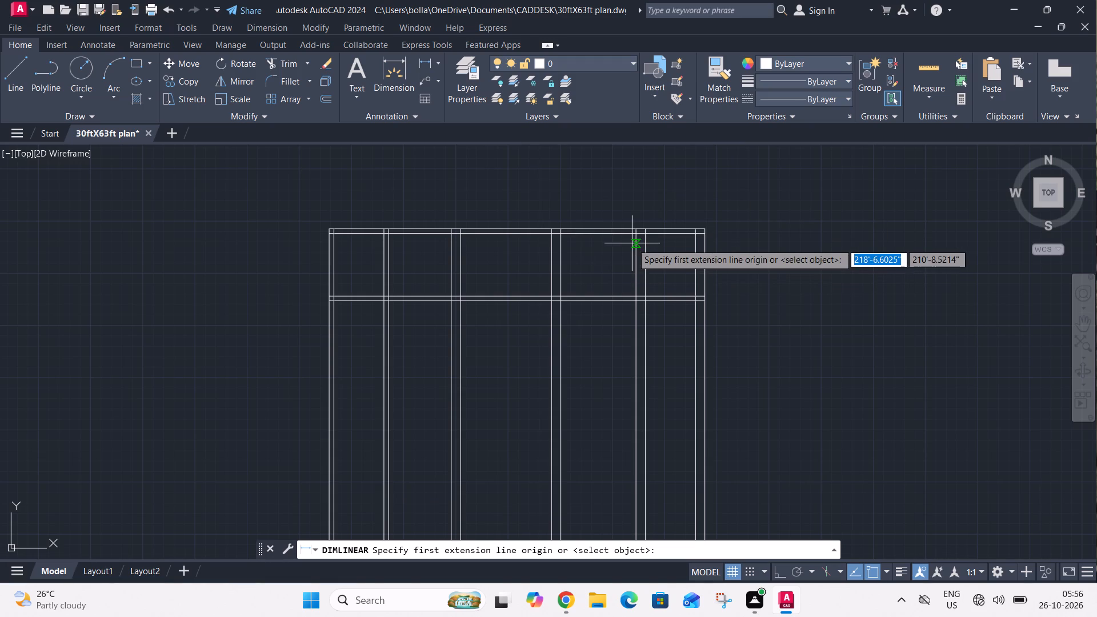
pyautogui.click(649, 233)
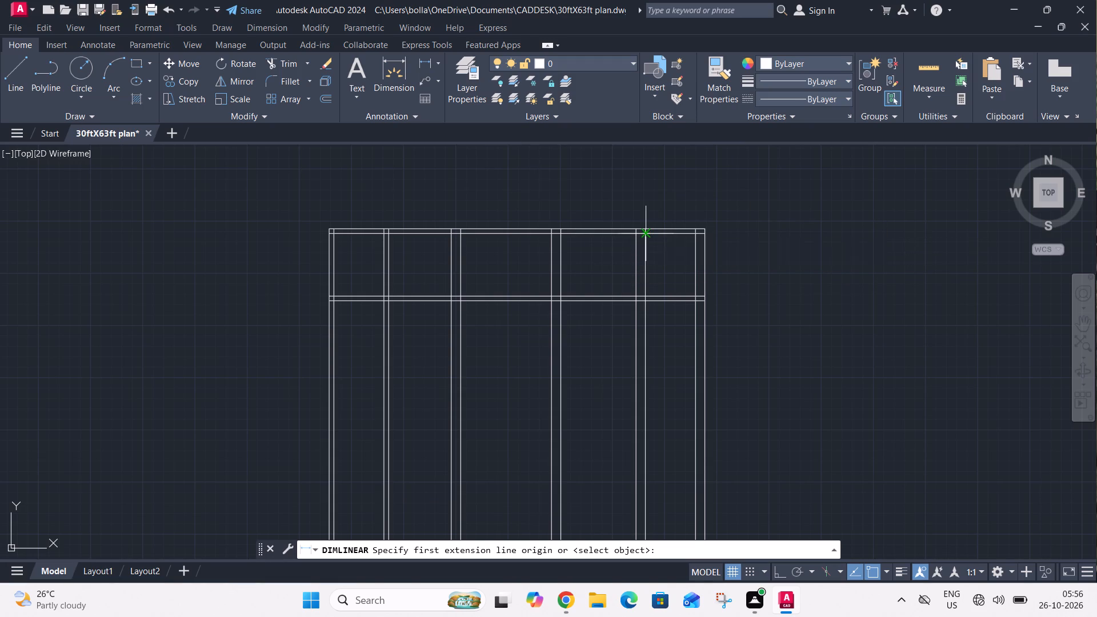
pyautogui.click(694, 236)
pyautogui.scroll(2, 695, 245)
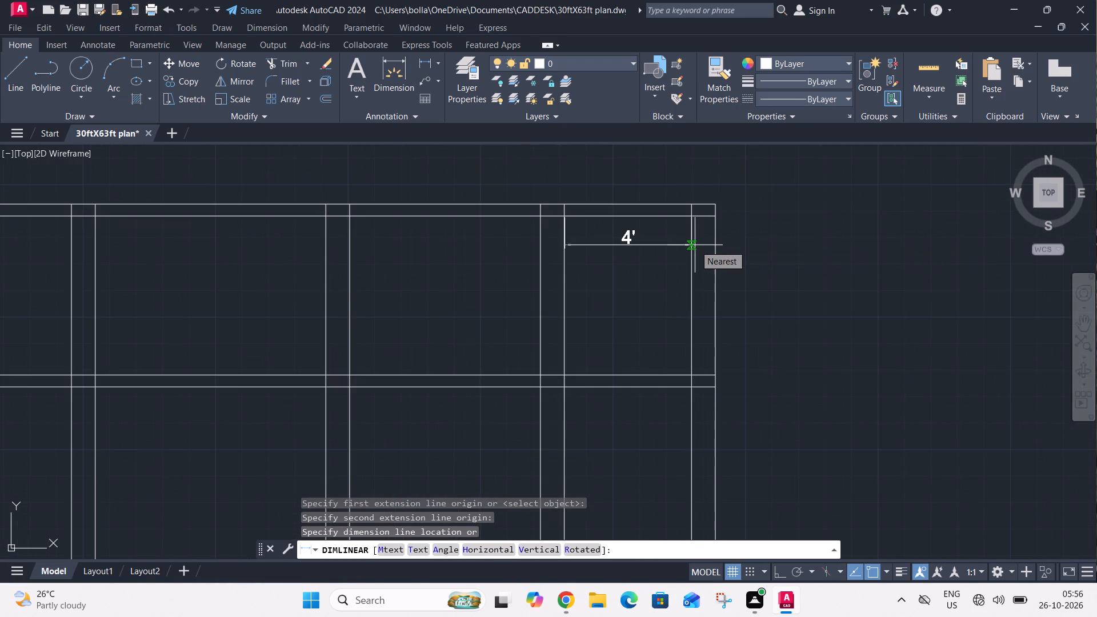
pyautogui.press('Escape')
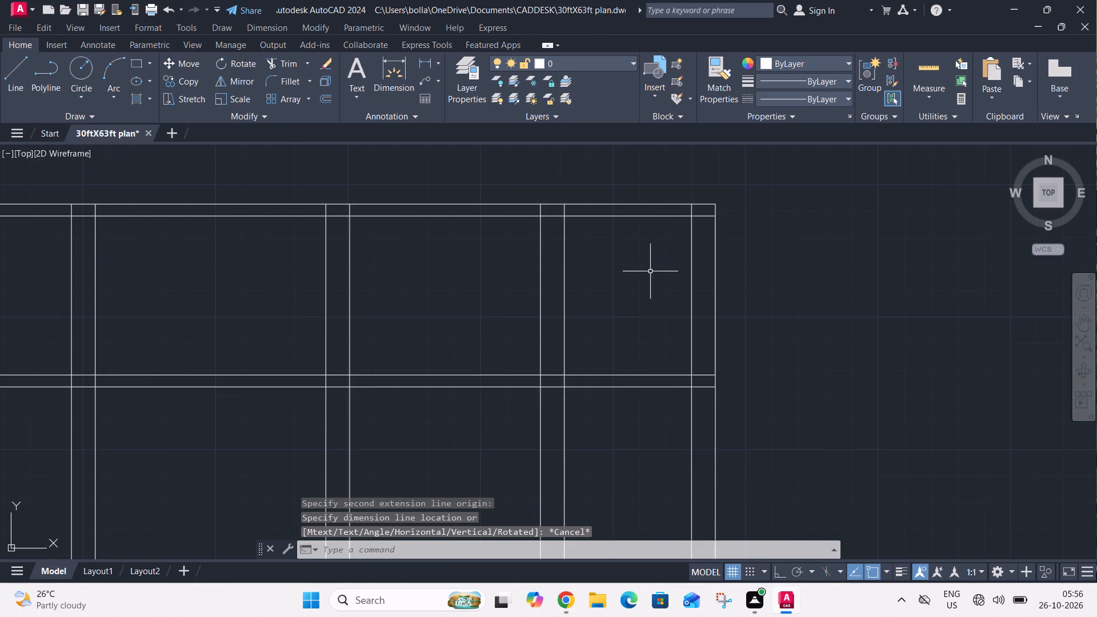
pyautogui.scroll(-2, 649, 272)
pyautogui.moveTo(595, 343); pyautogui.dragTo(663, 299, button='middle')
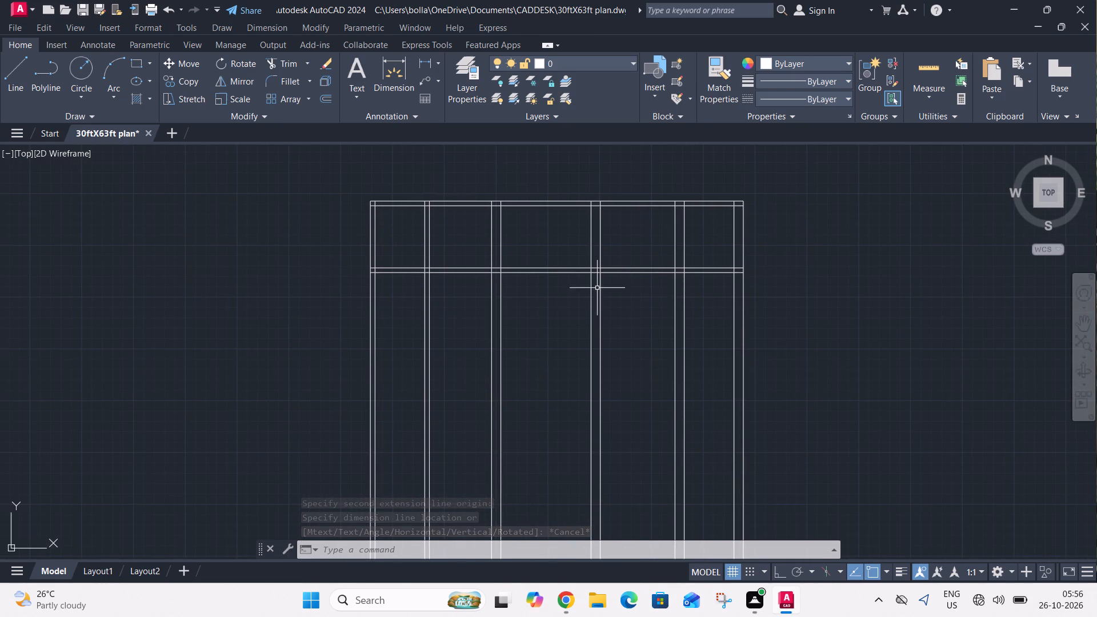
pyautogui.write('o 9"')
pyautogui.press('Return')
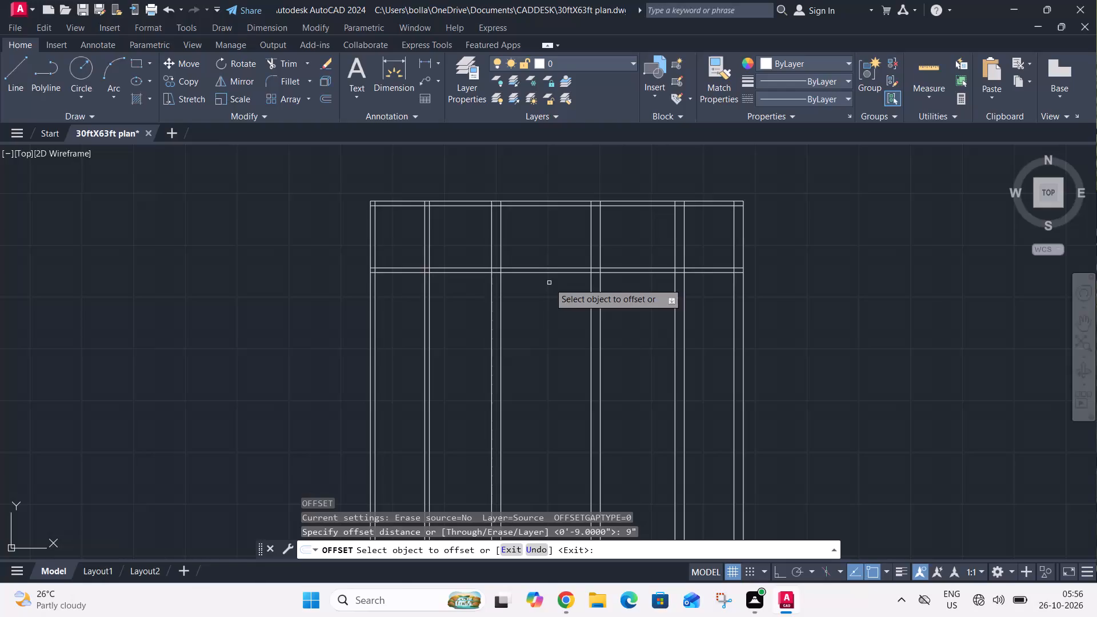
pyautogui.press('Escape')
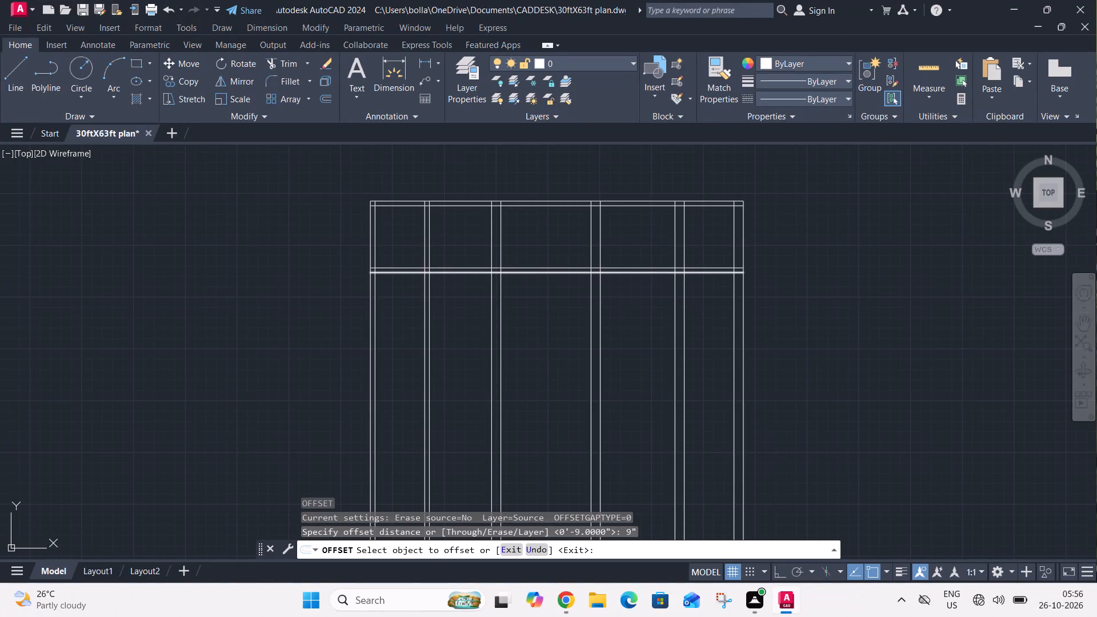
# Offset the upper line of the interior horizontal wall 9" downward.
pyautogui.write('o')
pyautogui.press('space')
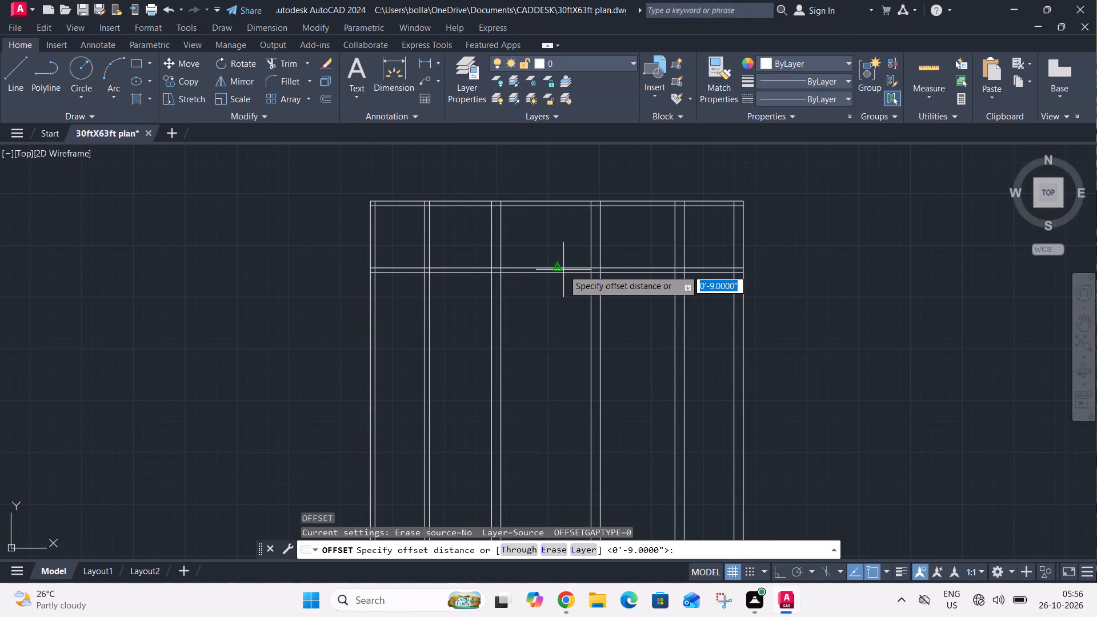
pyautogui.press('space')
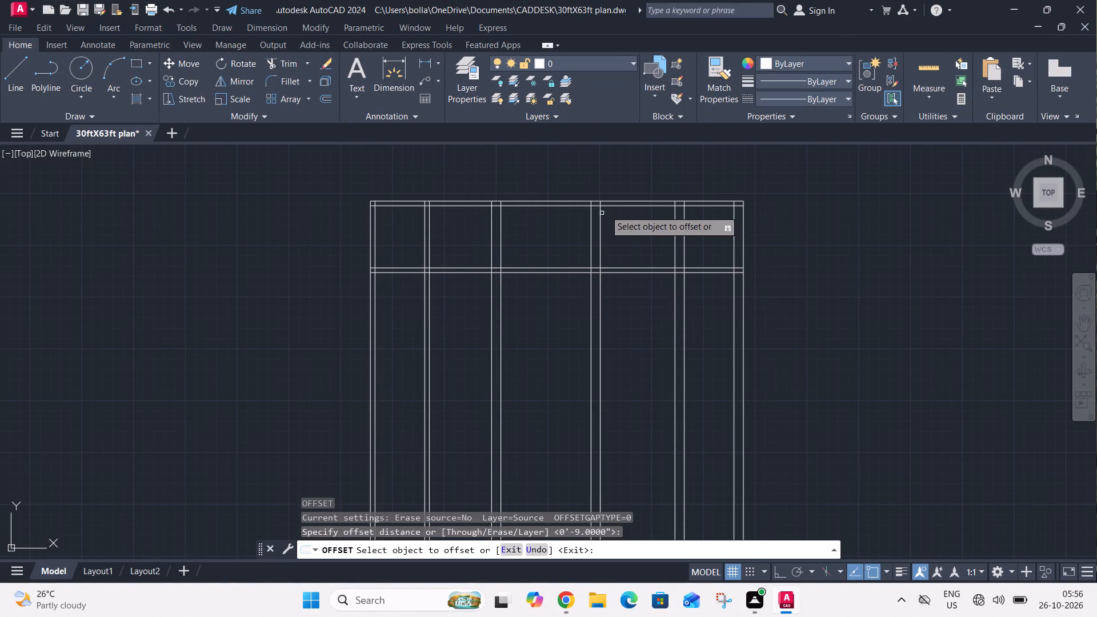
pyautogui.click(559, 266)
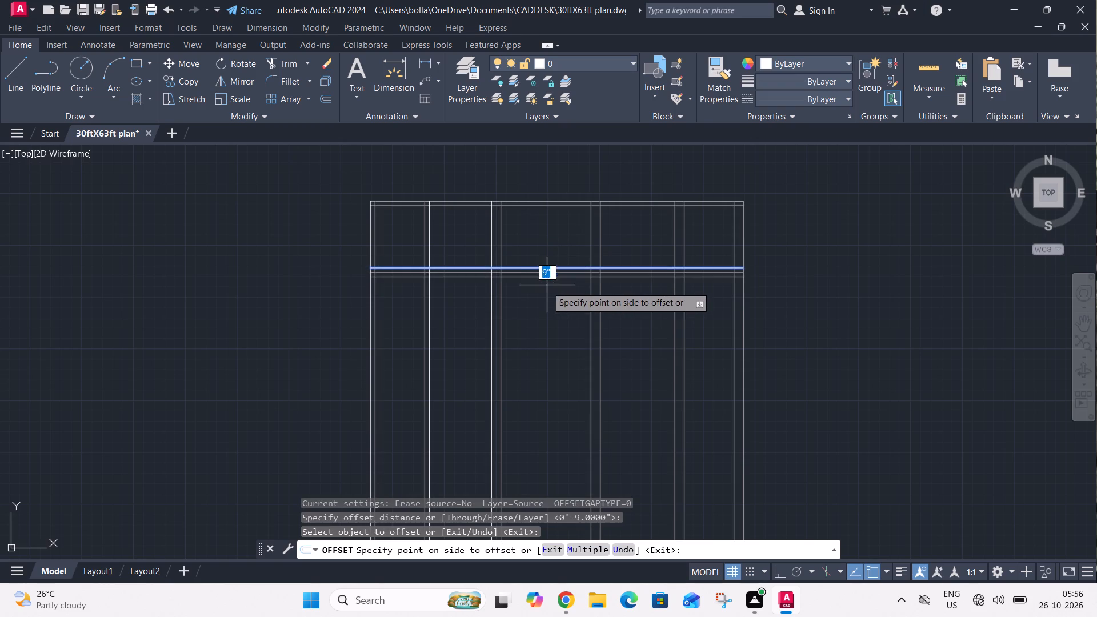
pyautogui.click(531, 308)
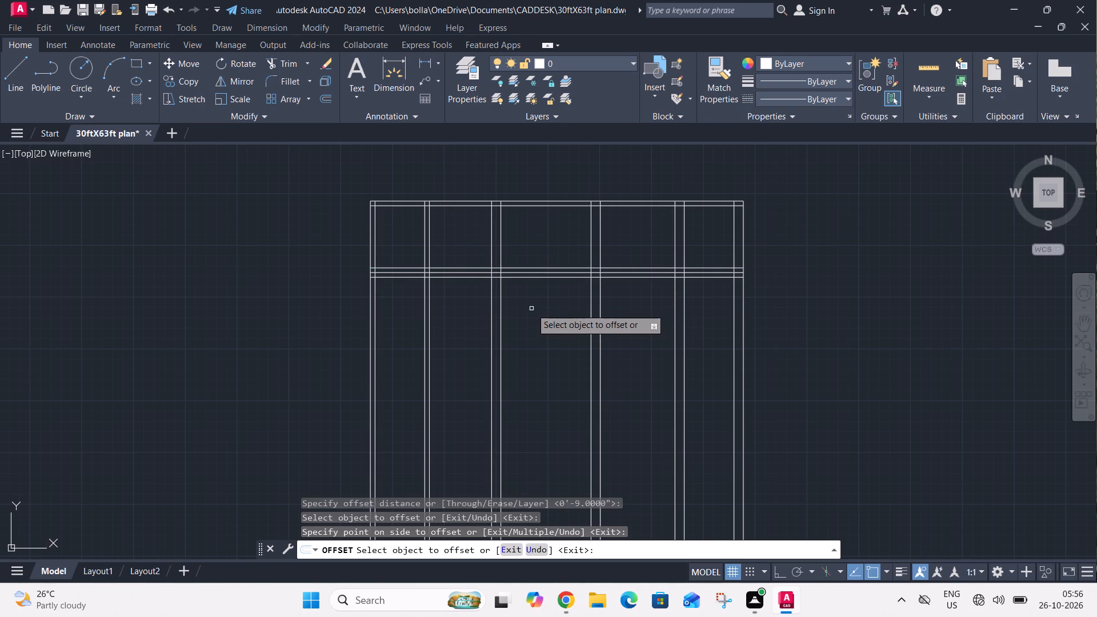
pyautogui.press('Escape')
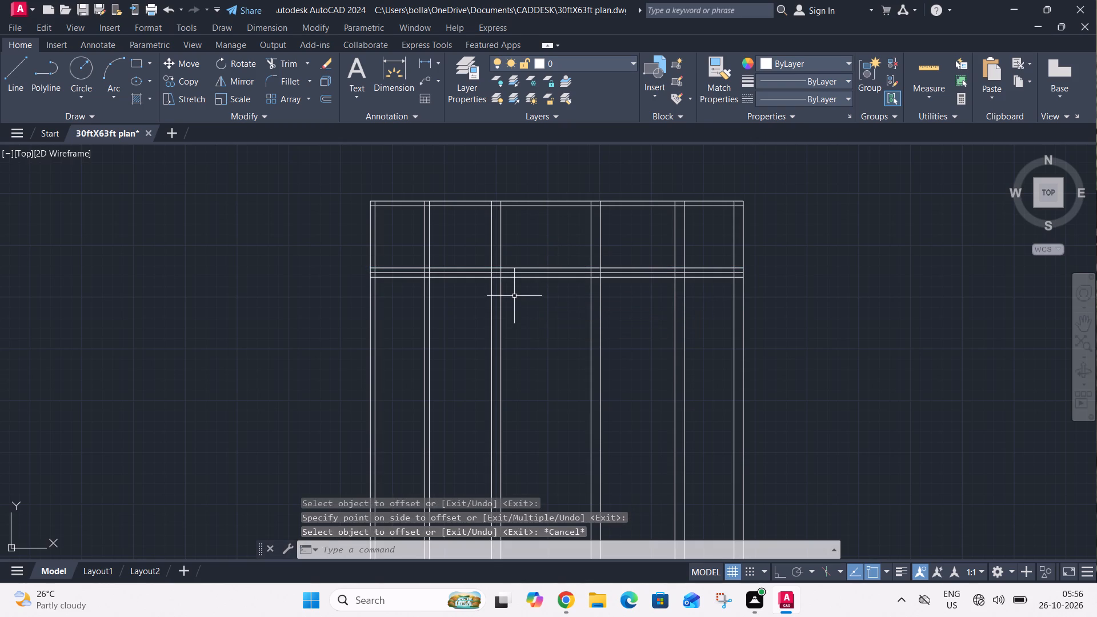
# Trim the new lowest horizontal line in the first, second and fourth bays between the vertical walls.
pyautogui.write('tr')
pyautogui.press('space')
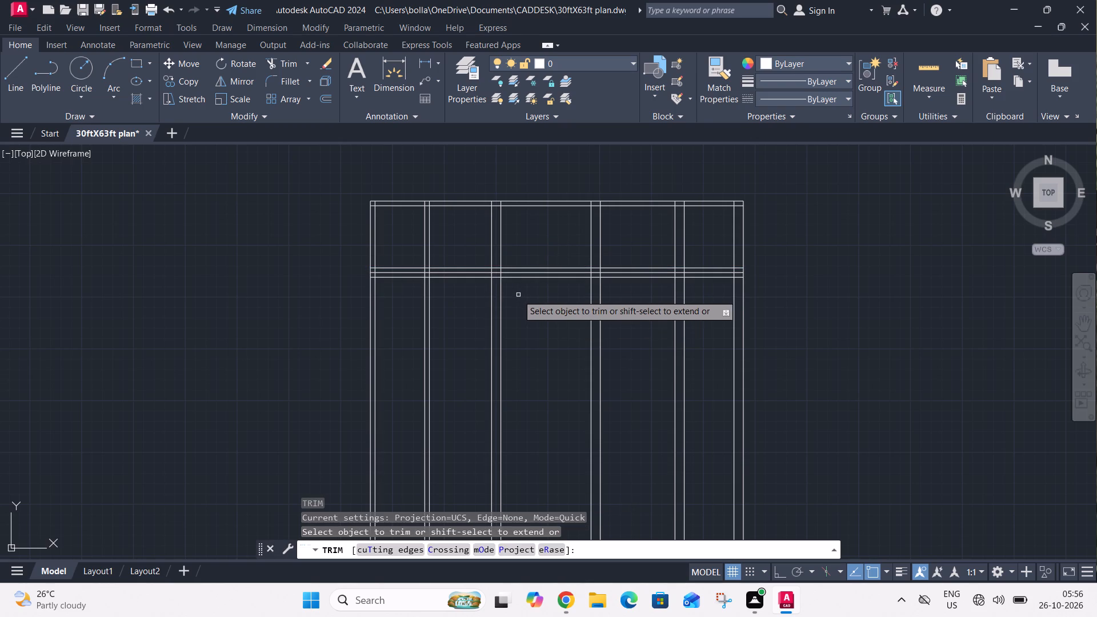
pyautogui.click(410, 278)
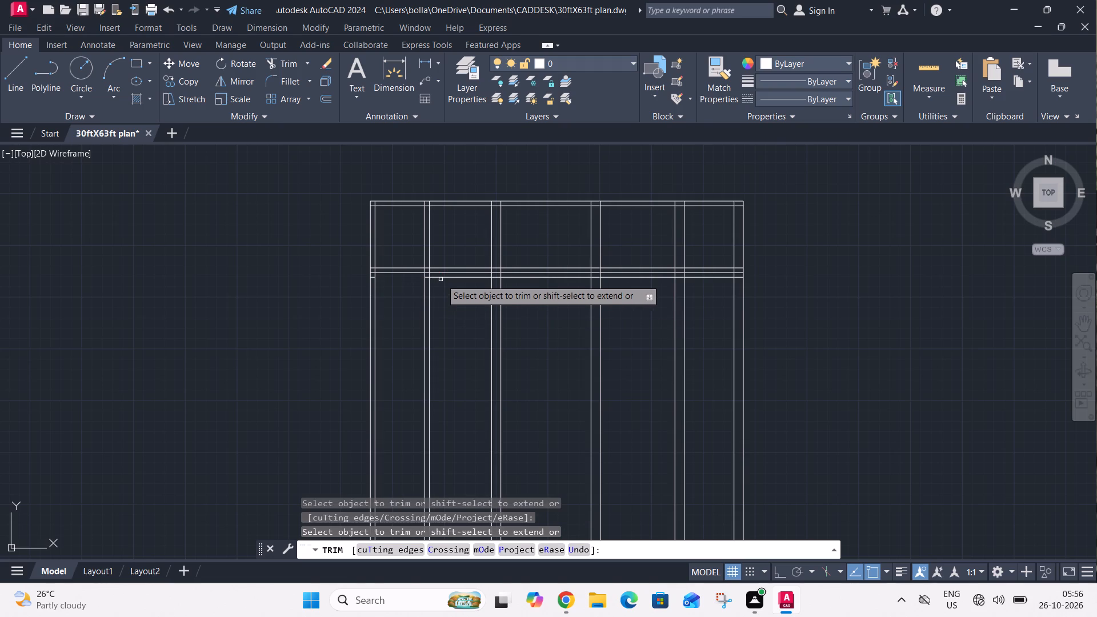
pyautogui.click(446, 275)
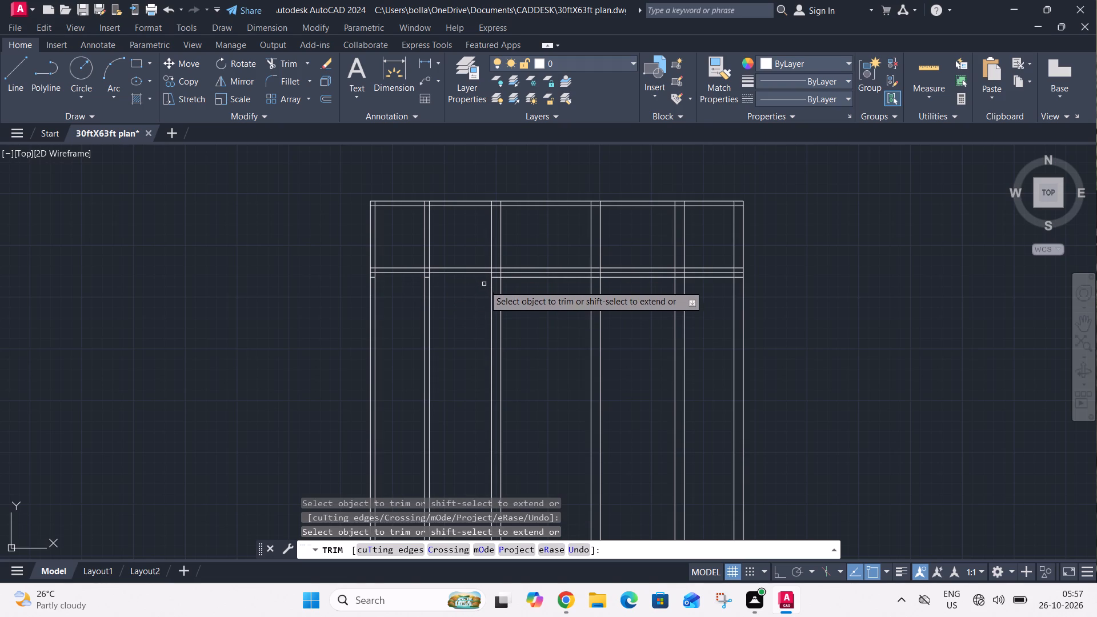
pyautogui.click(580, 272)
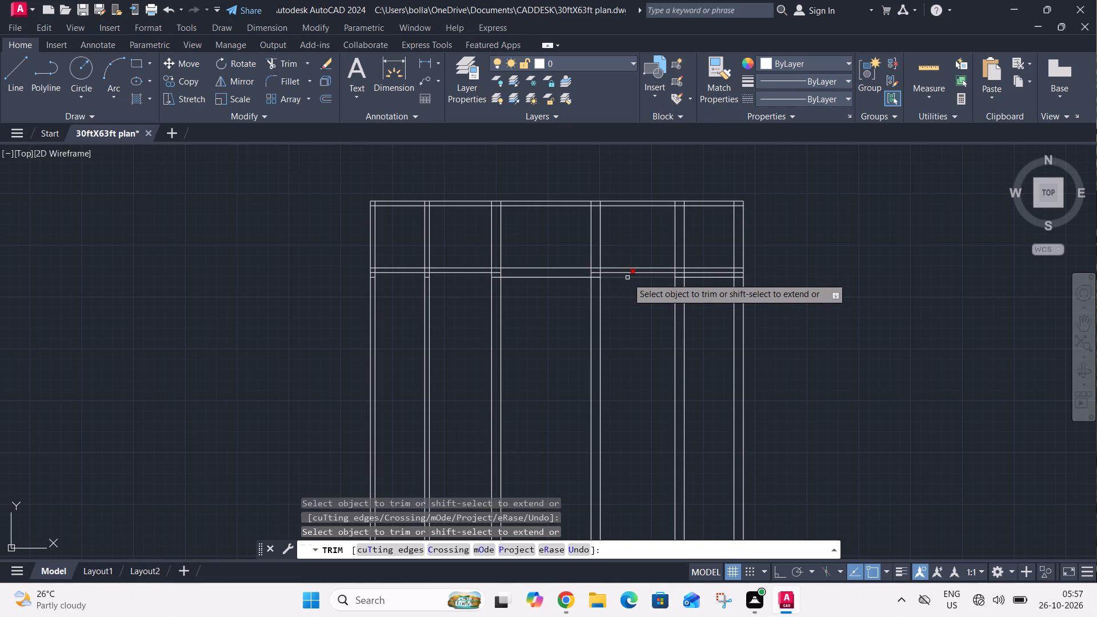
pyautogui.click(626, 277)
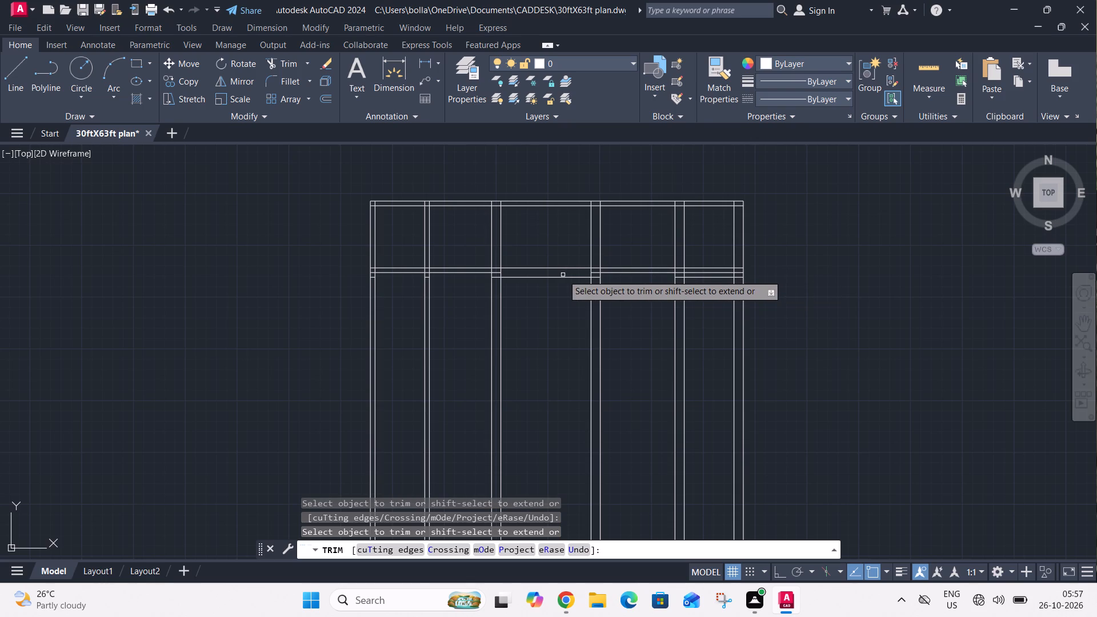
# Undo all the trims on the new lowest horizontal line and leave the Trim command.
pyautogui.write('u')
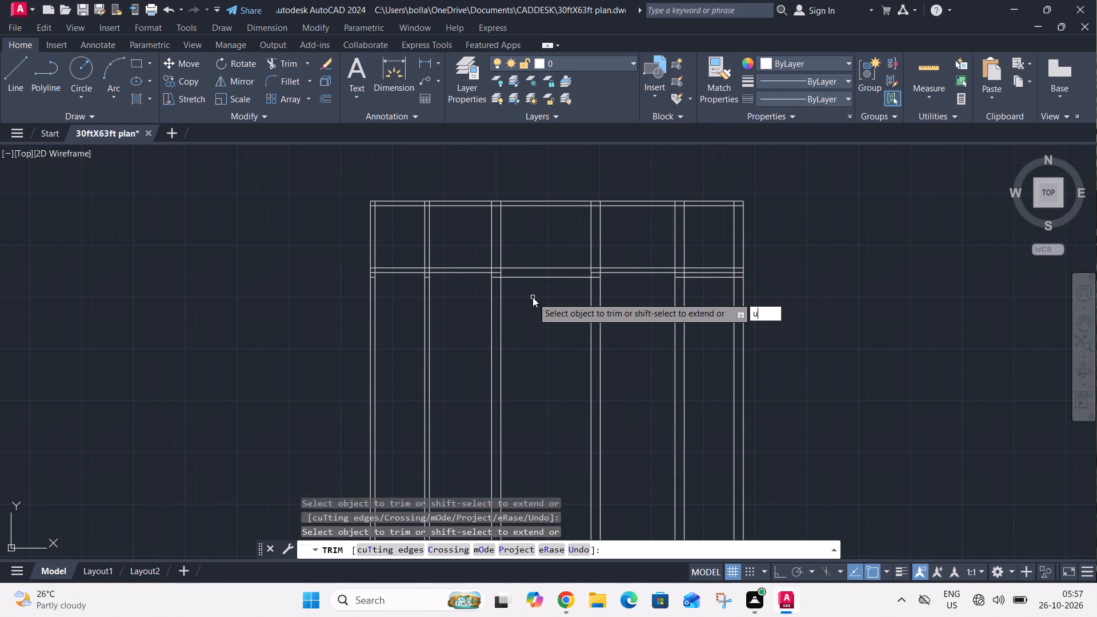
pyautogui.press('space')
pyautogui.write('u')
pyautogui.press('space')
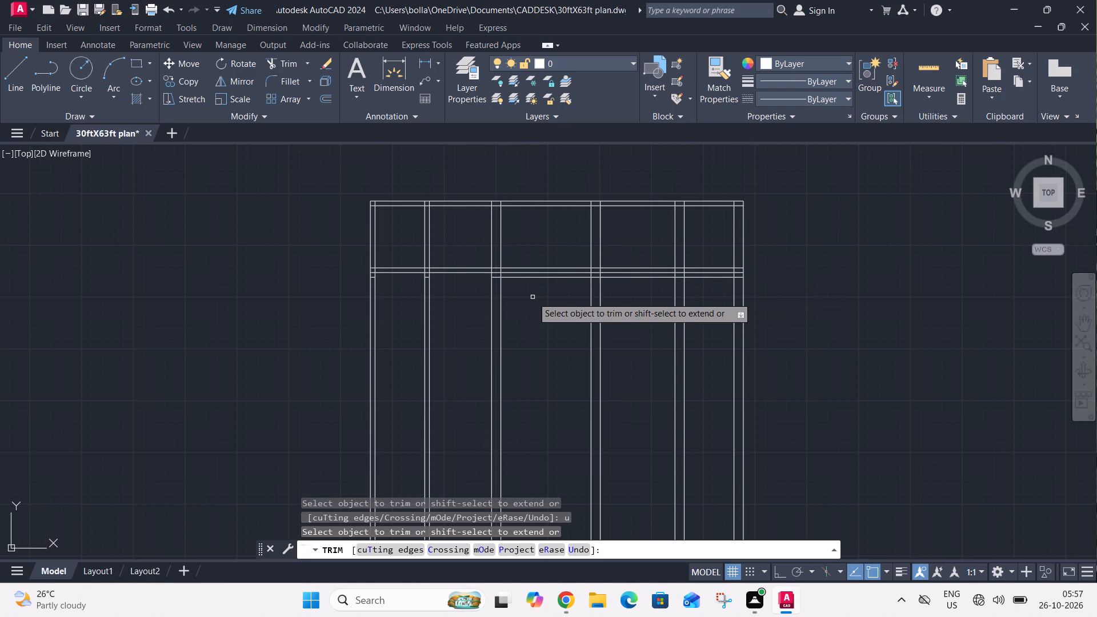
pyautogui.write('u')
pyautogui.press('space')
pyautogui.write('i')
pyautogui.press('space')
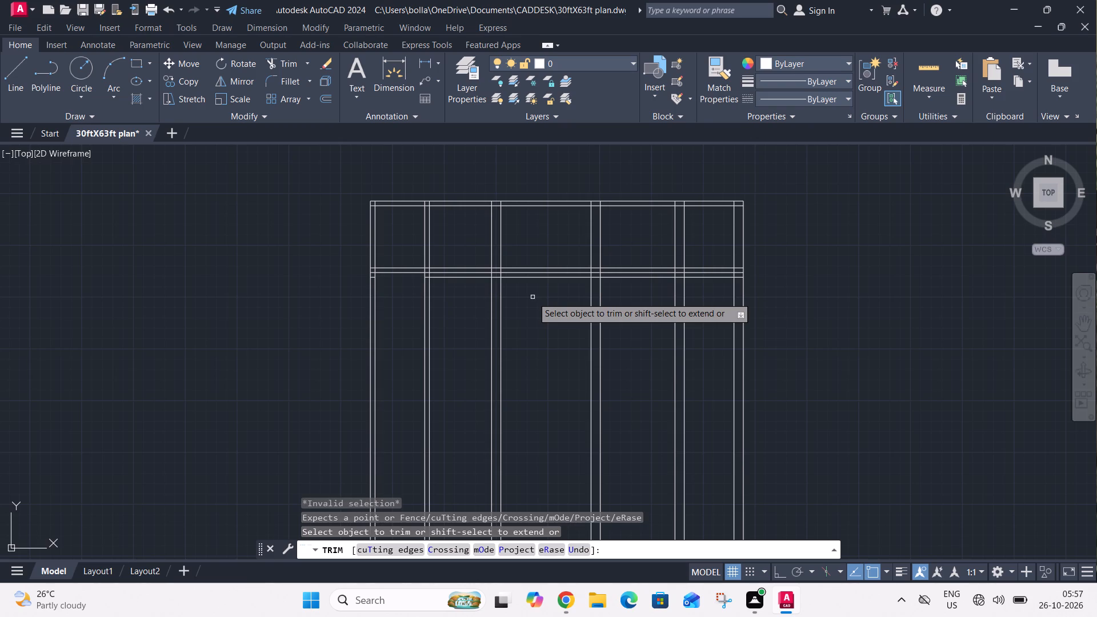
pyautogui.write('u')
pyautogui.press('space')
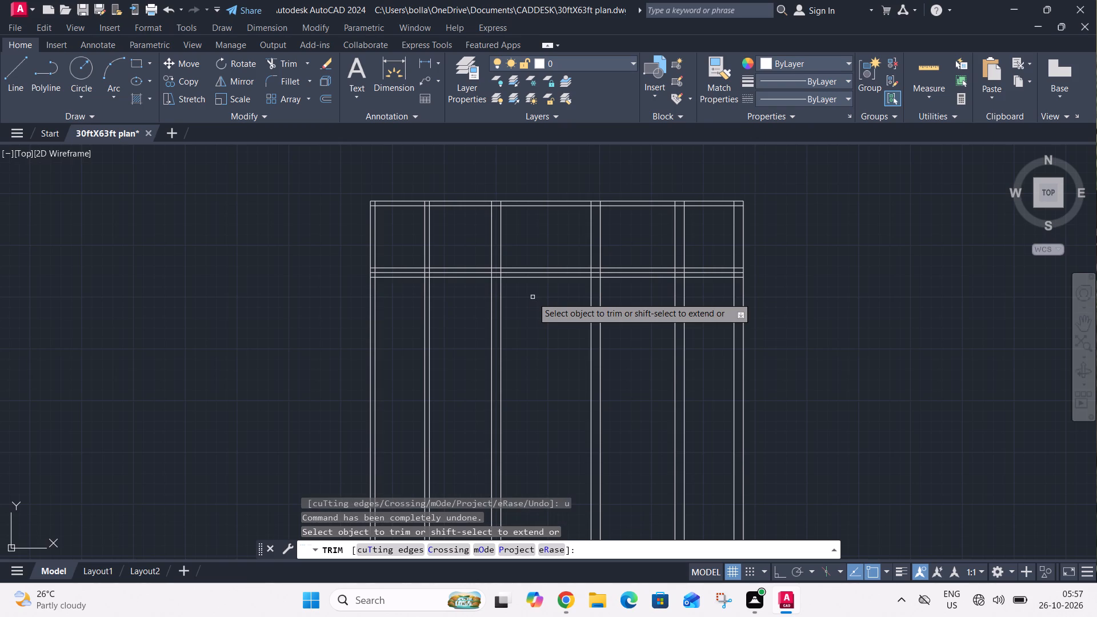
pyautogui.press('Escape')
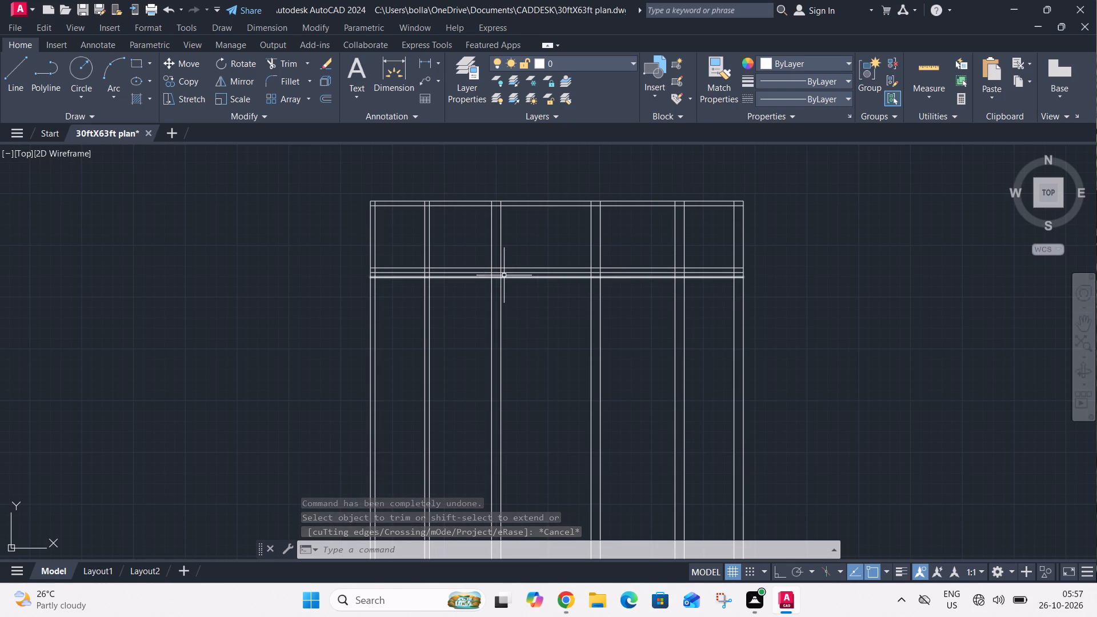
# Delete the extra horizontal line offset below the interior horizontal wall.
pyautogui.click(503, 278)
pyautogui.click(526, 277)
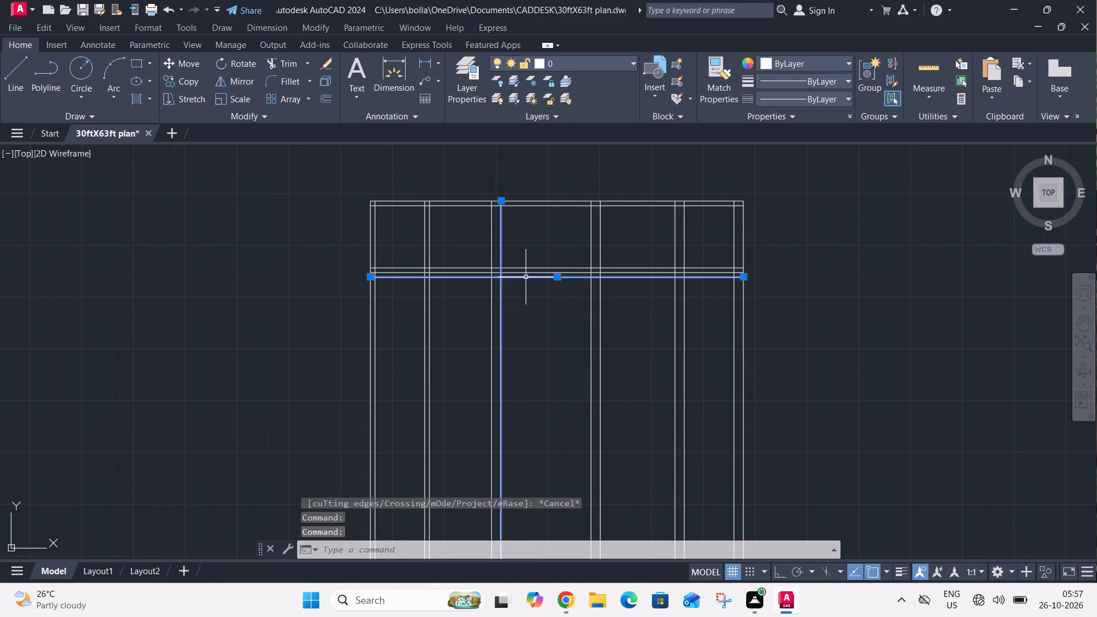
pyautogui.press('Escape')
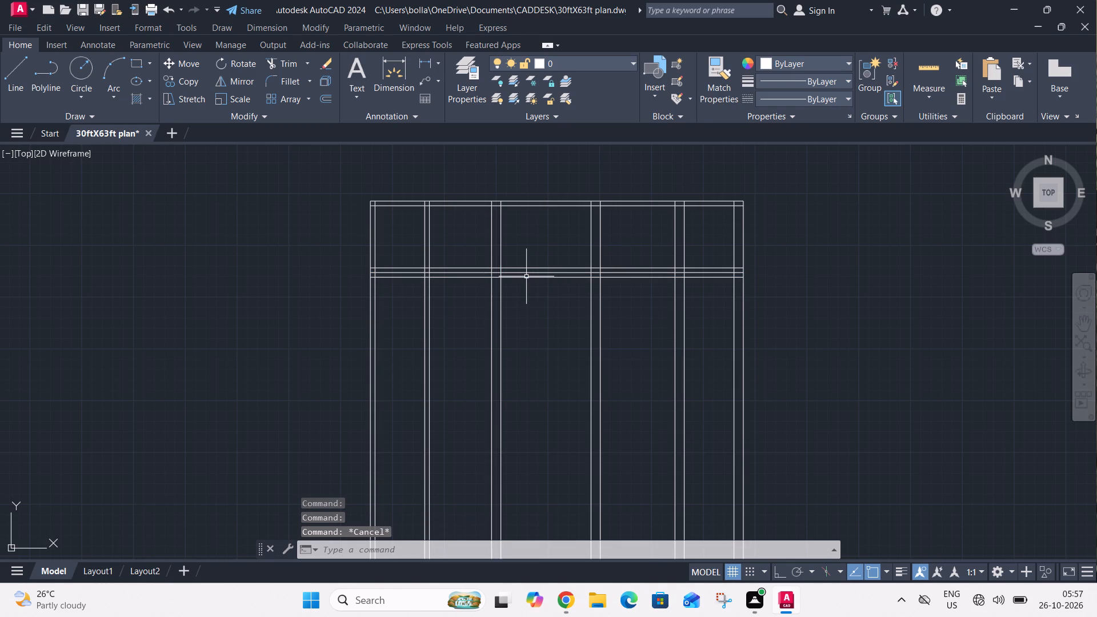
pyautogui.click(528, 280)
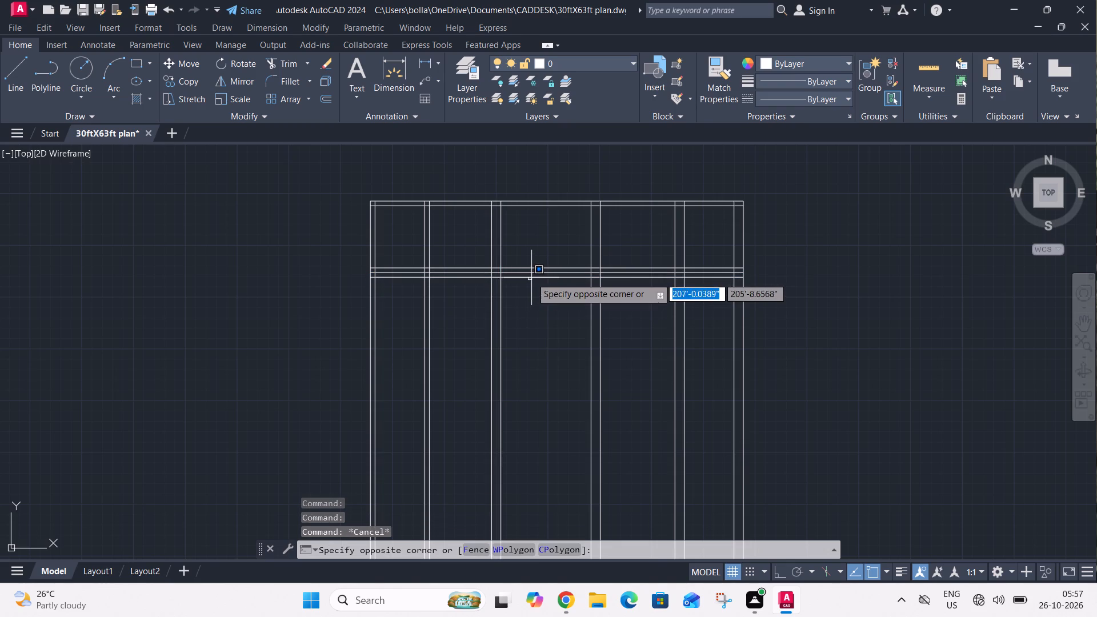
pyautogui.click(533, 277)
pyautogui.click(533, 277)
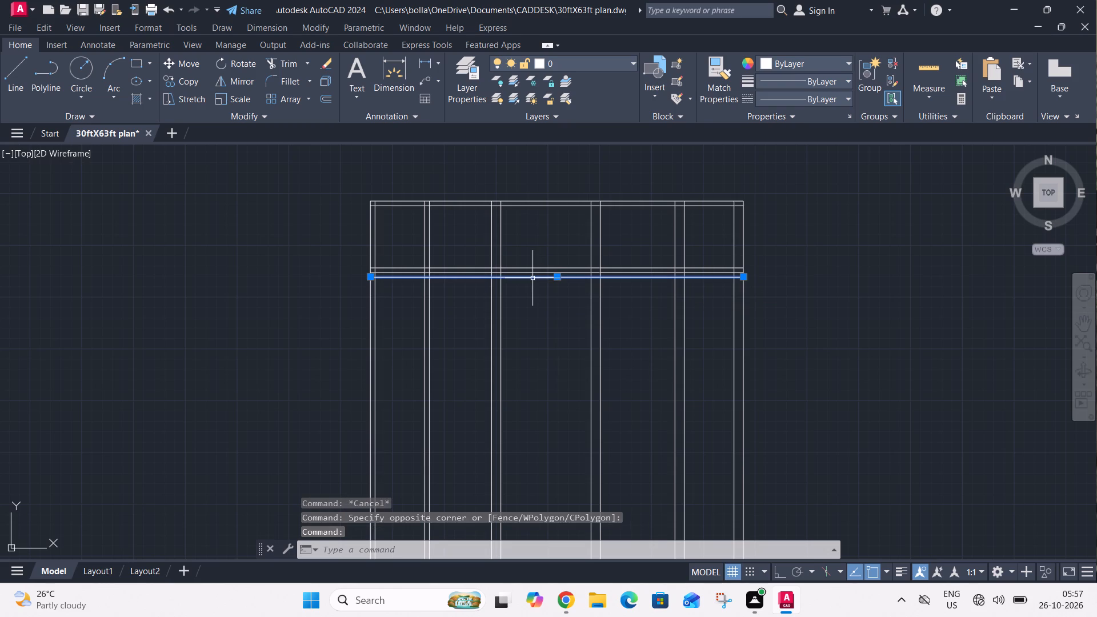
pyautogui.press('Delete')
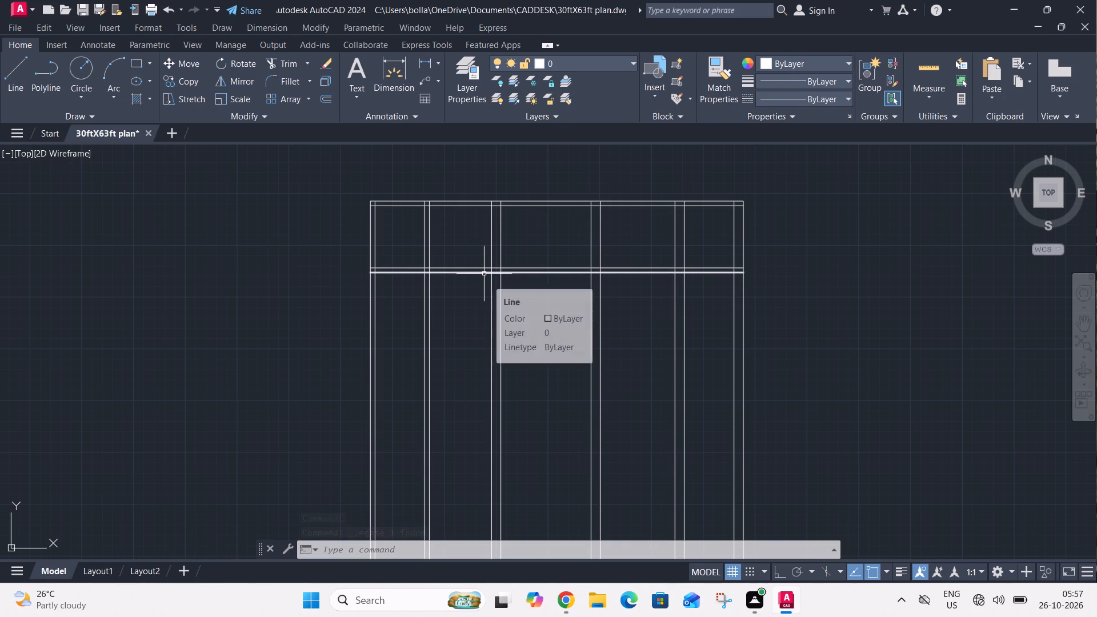
# Trim away all four interior vertical walls below the interior horizontal wall, keeping the outer side walls.
pyautogui.moveTo(483, 271); pyautogui.dragTo(364, 280, button='middle')
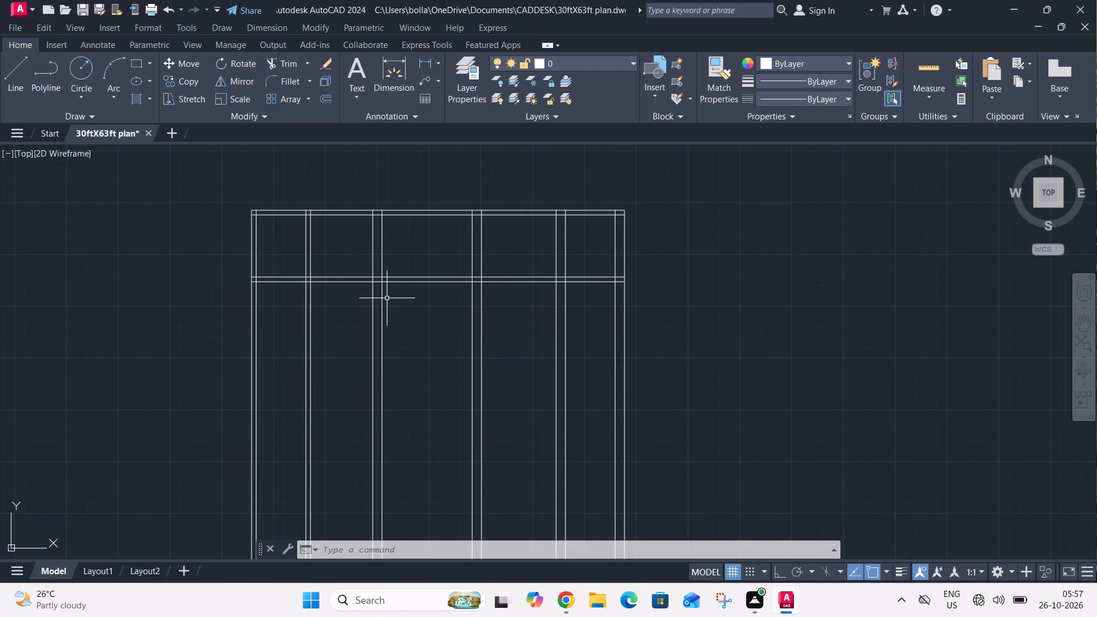
pyautogui.write('tr')
pyautogui.press('space')
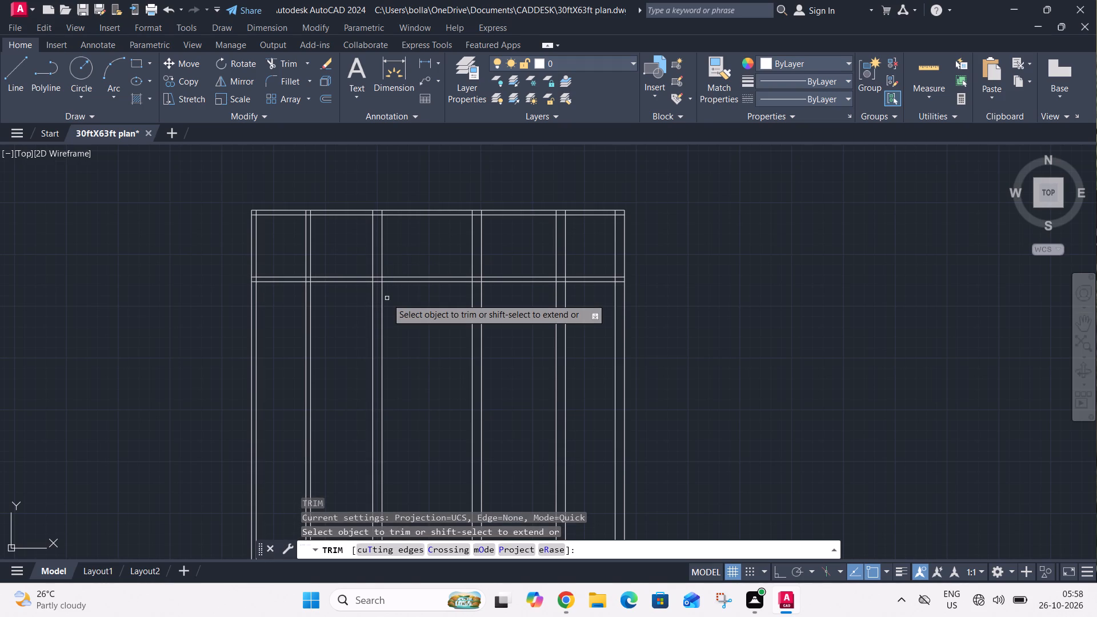
pyautogui.click(594, 321)
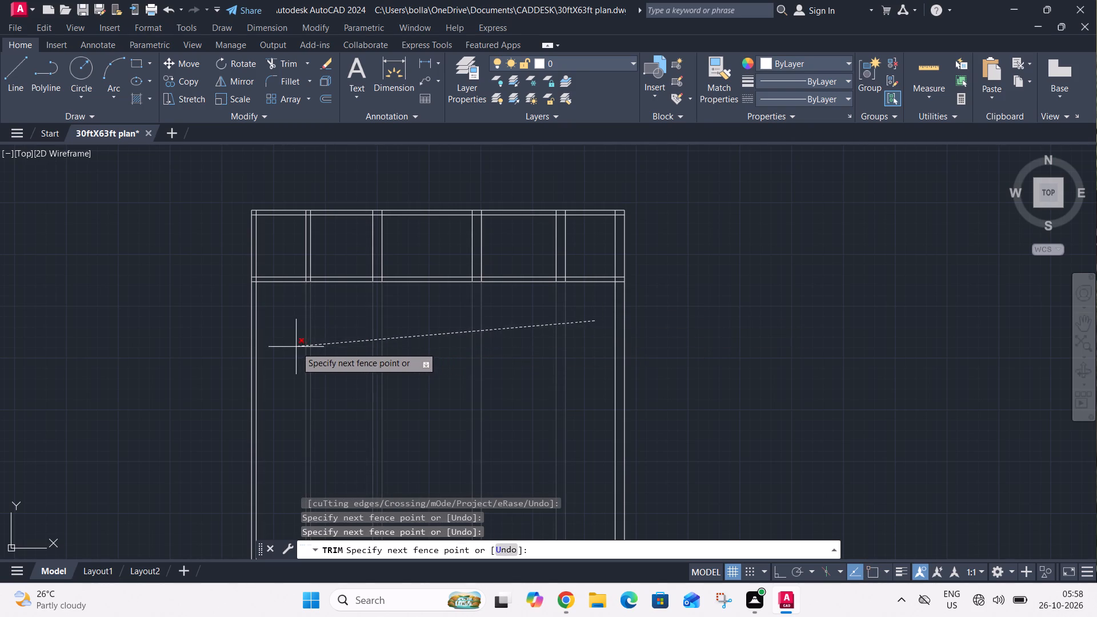
pyautogui.click(296, 347)
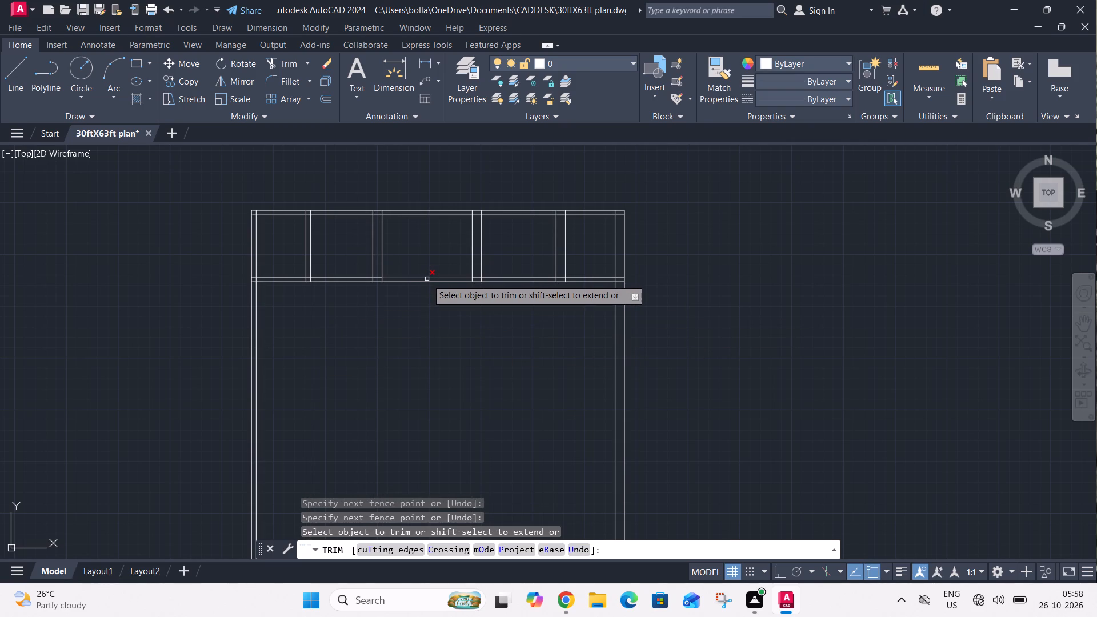
# Trim the horizontal wall's upper line across the middle bay, between the second and third interior vertical walls.
pyautogui.click(427, 279)
pyautogui.press('Escape')
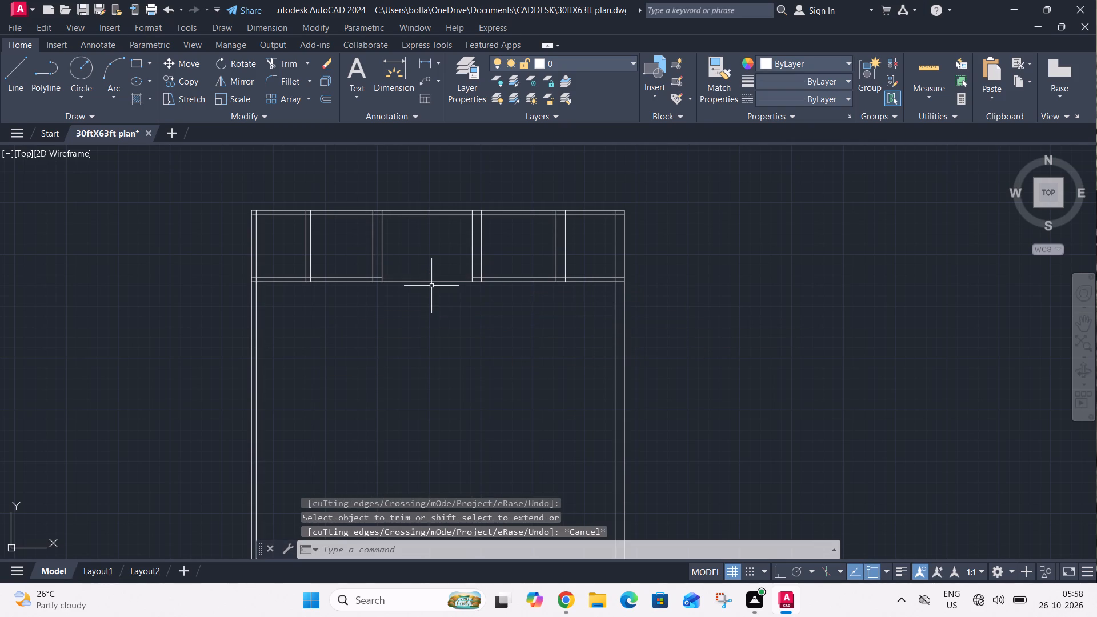
# Offset the horizontal wall's bottom line 9" upward to thicken the wall at the middle bay.
pyautogui.write('o')
pyautogui.press('space')
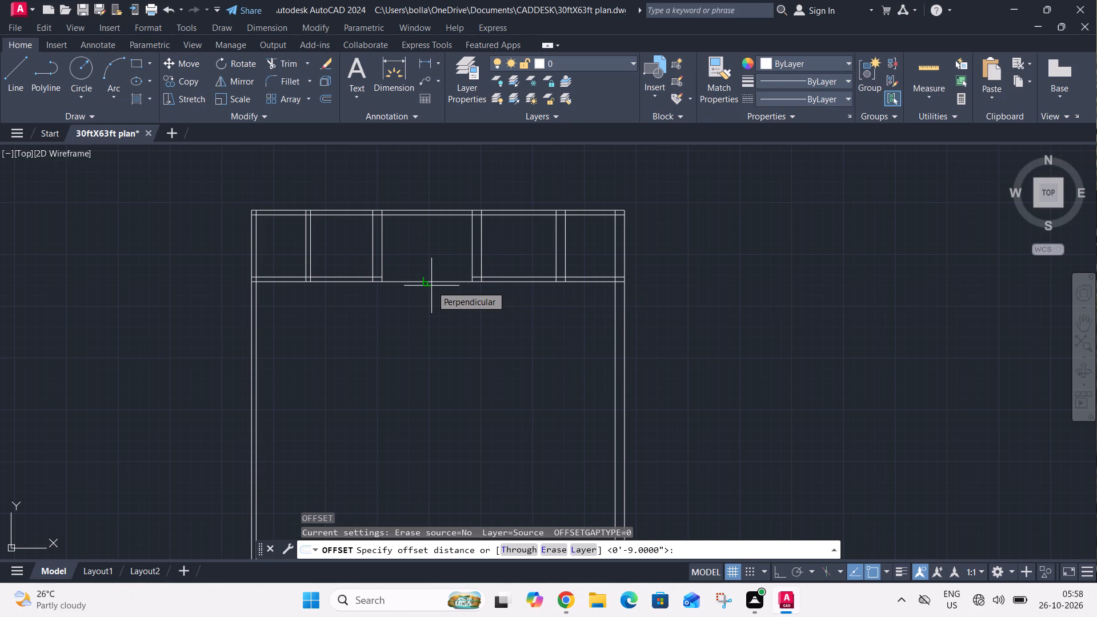
pyautogui.press('space')
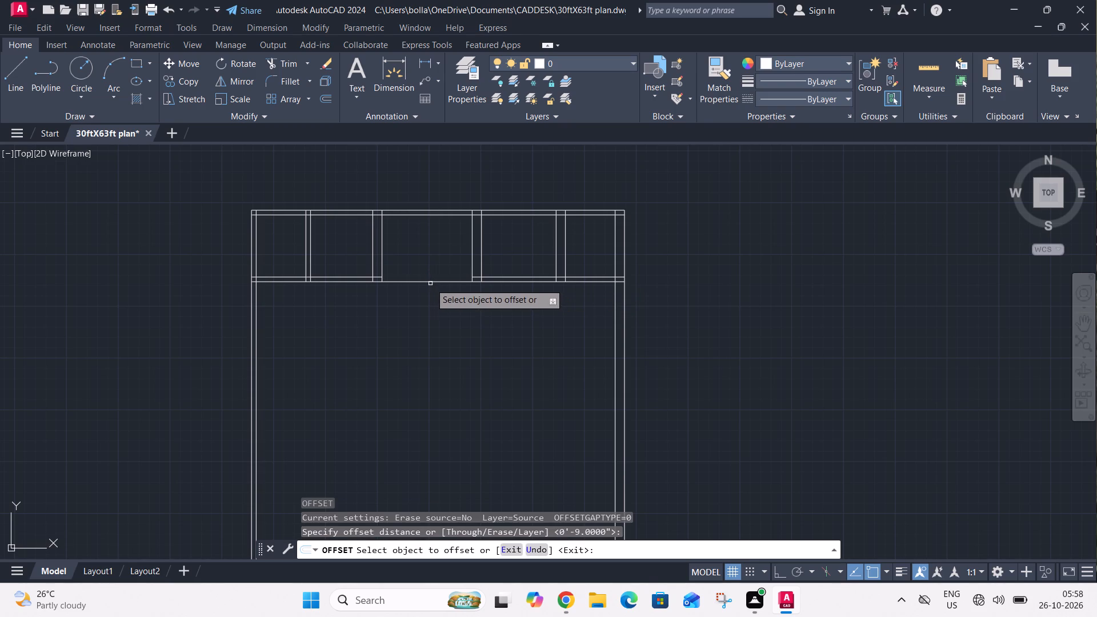
pyautogui.click(434, 282)
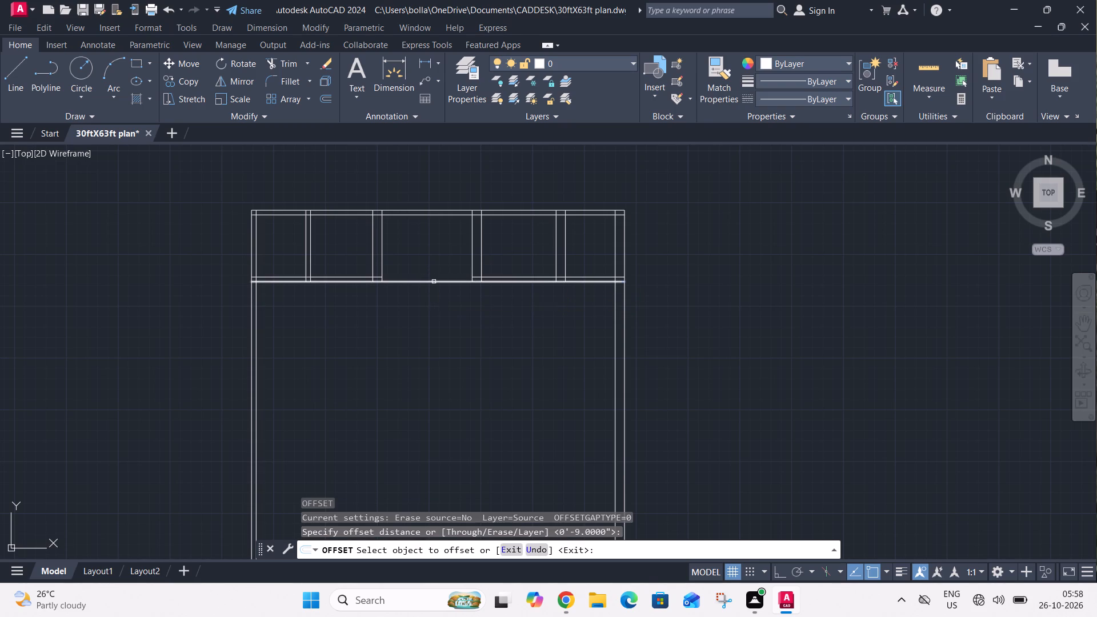
pyautogui.click(441, 262)
pyautogui.press('Escape')
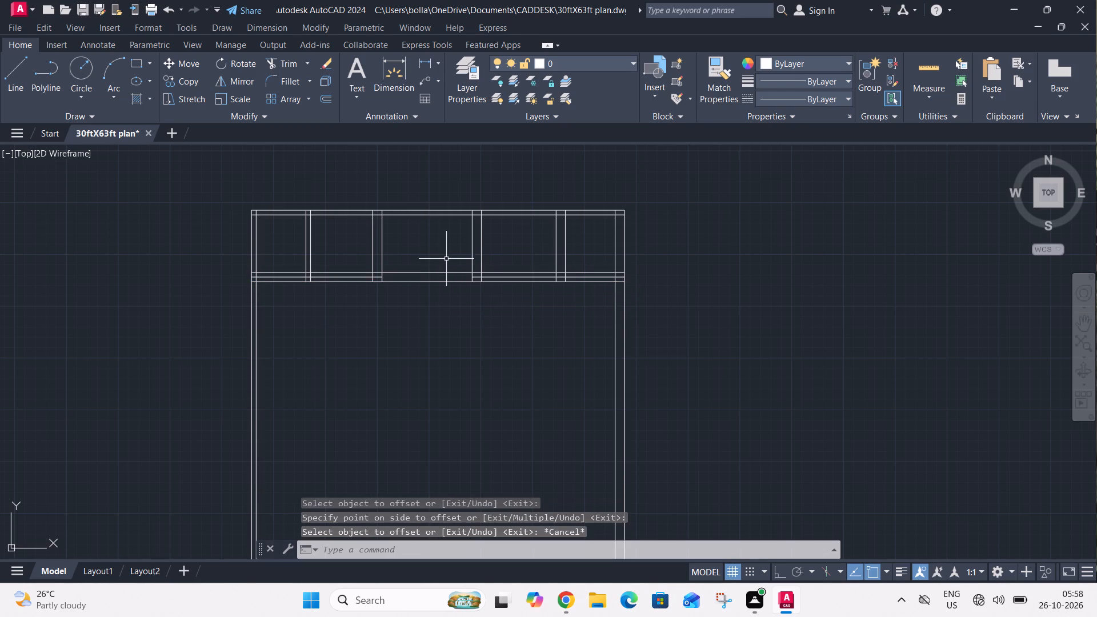
# Trim the horizontal wall's uppermost line out of the two bays on each side, keeping it across the middle bay.
pyautogui.write('tr')
pyautogui.press('space')
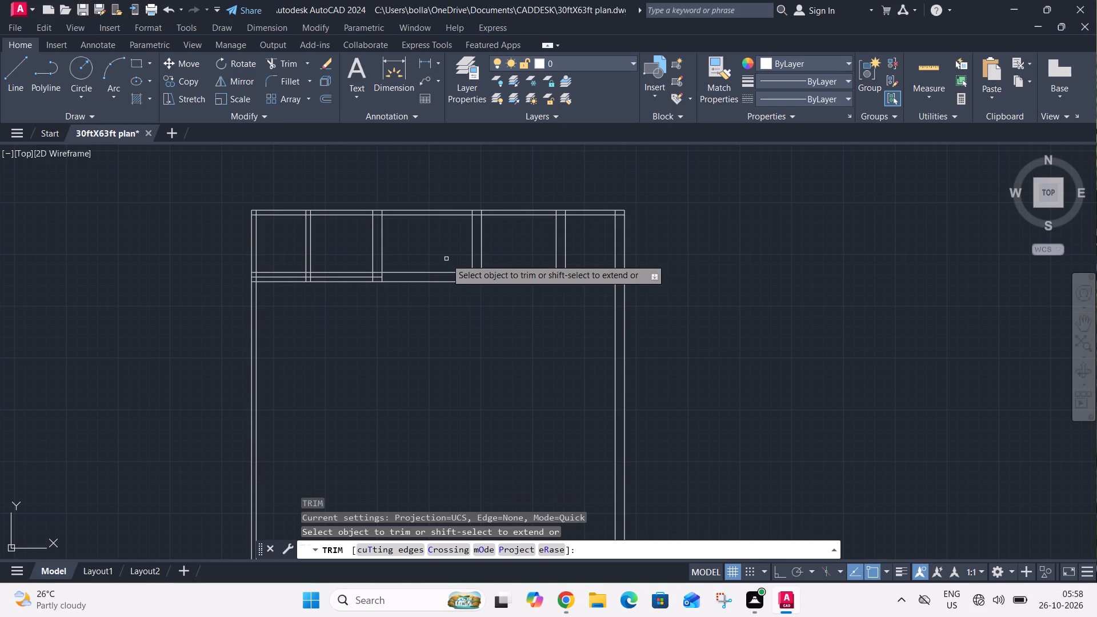
pyautogui.click(345, 273)
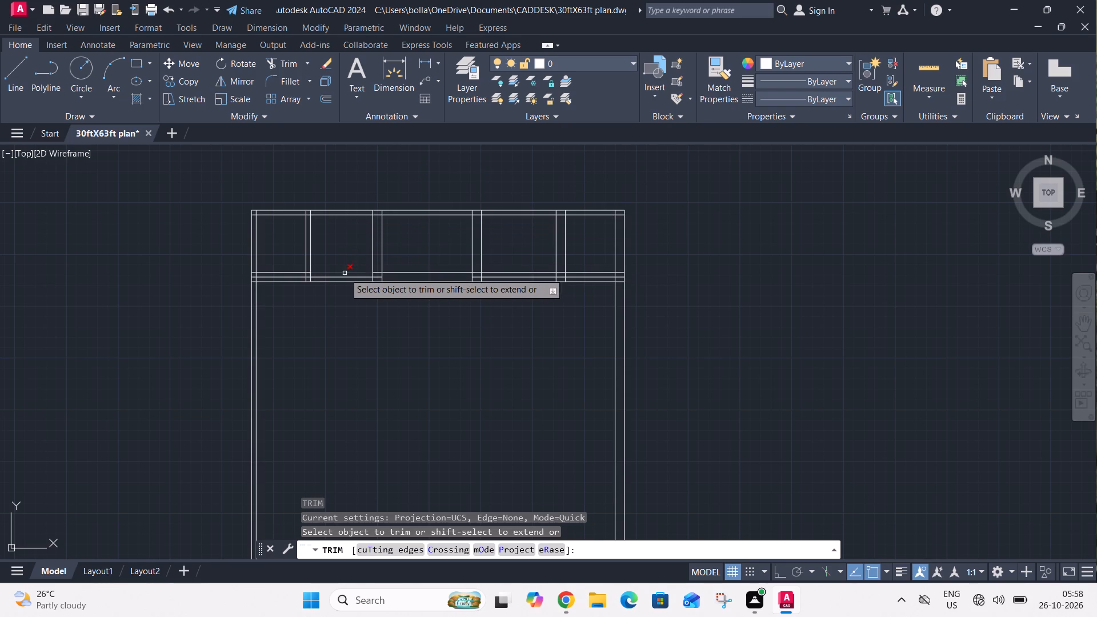
pyautogui.click(283, 274)
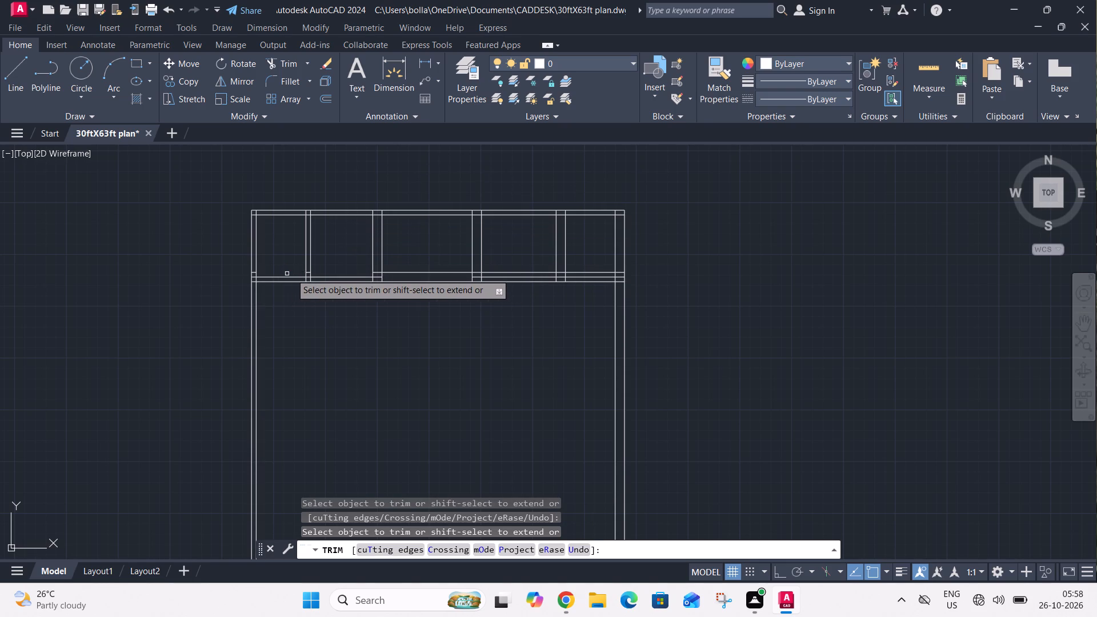
pyautogui.click(510, 271)
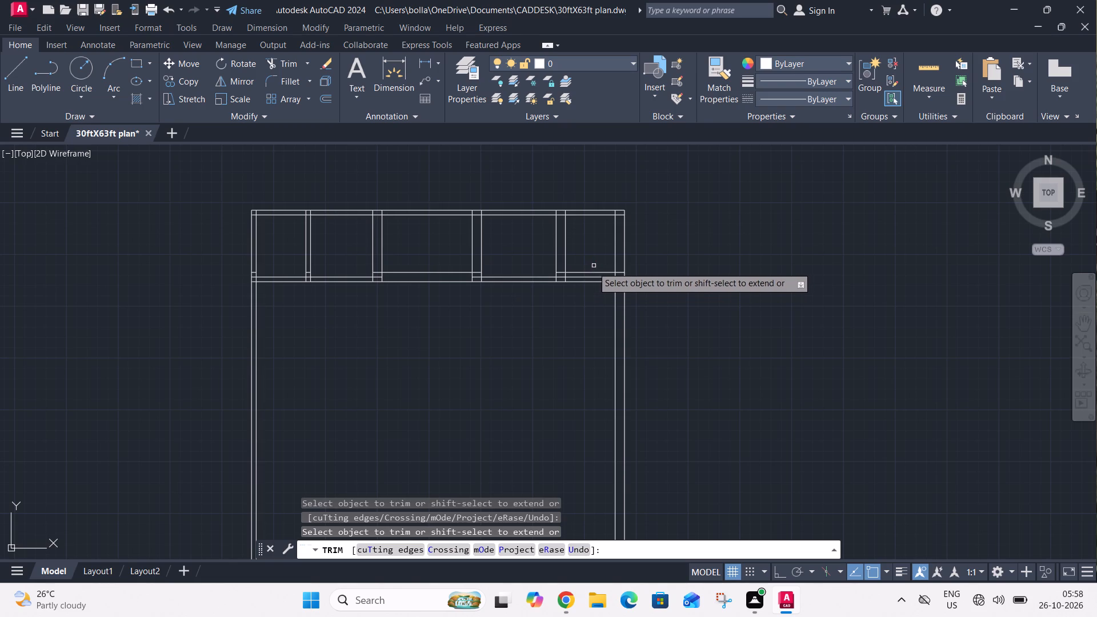
pyautogui.scroll(3, 601, 260)
pyautogui.click(588, 276)
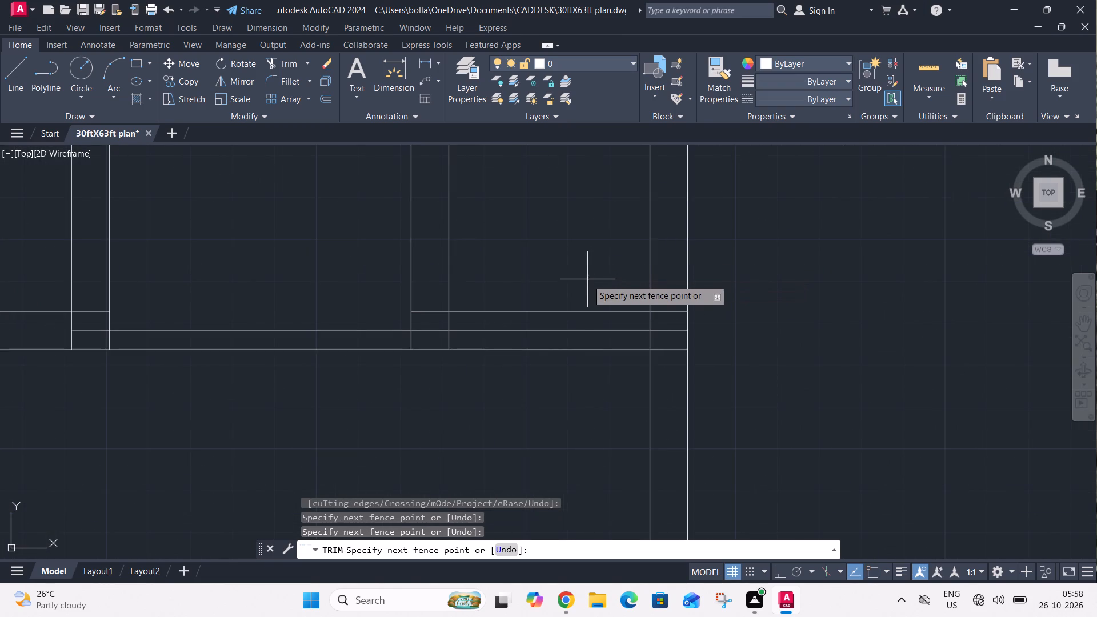
pyautogui.click(578, 314)
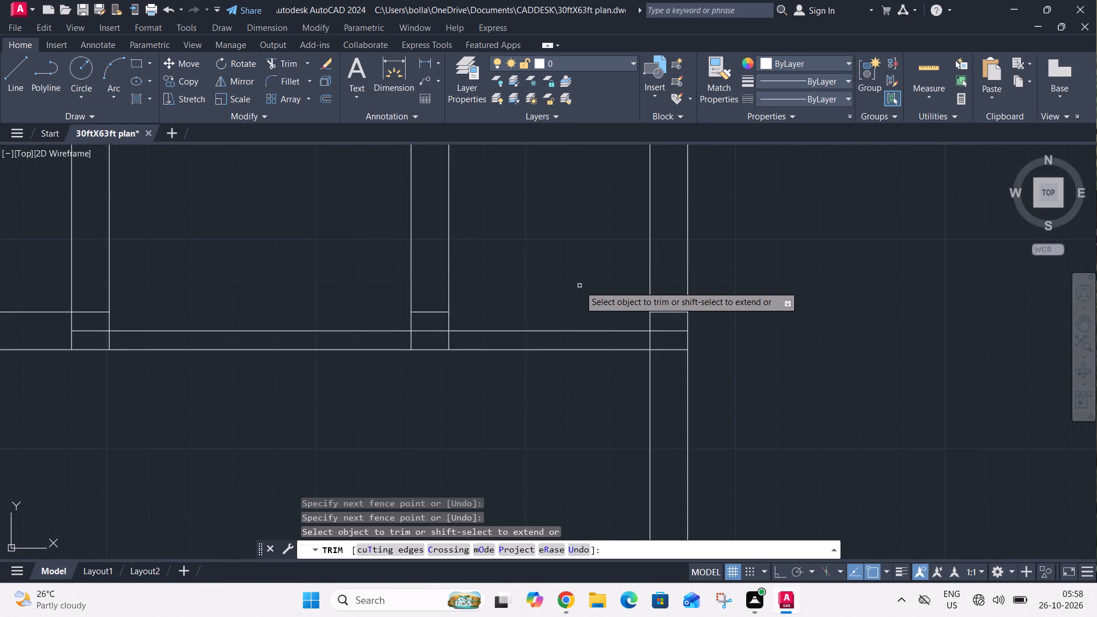
pyautogui.press('Escape')
# Delete the four leftover line stubs inside the two outer side walls and the first and fourth interior vertical walls.
pyautogui.scroll(-2, 580, 284)
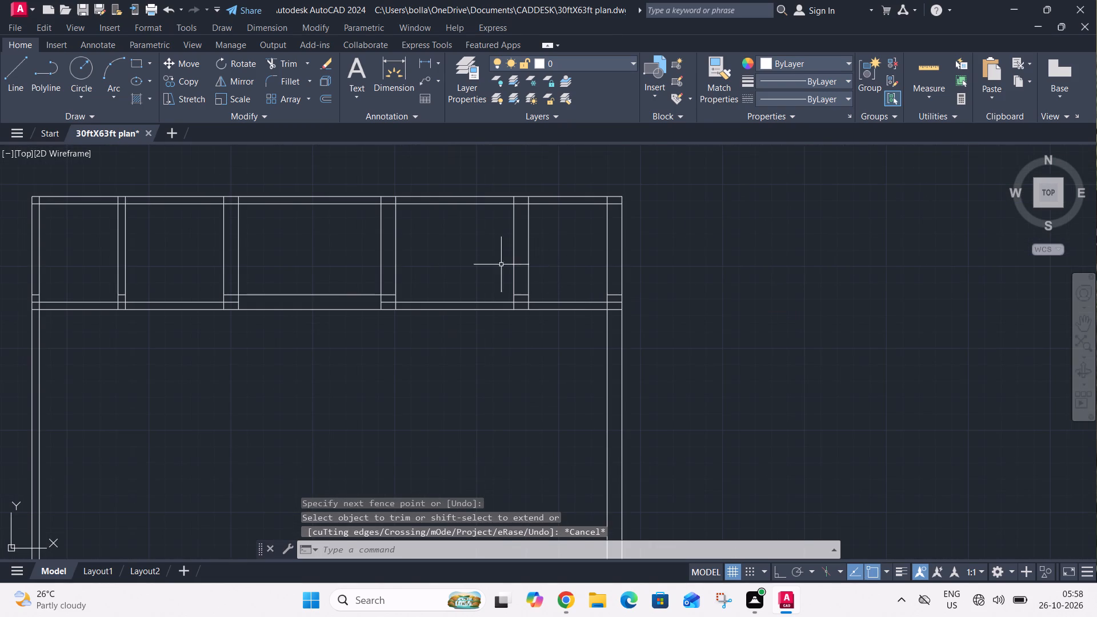
pyautogui.click(491, 264)
pyautogui.click(547, 298)
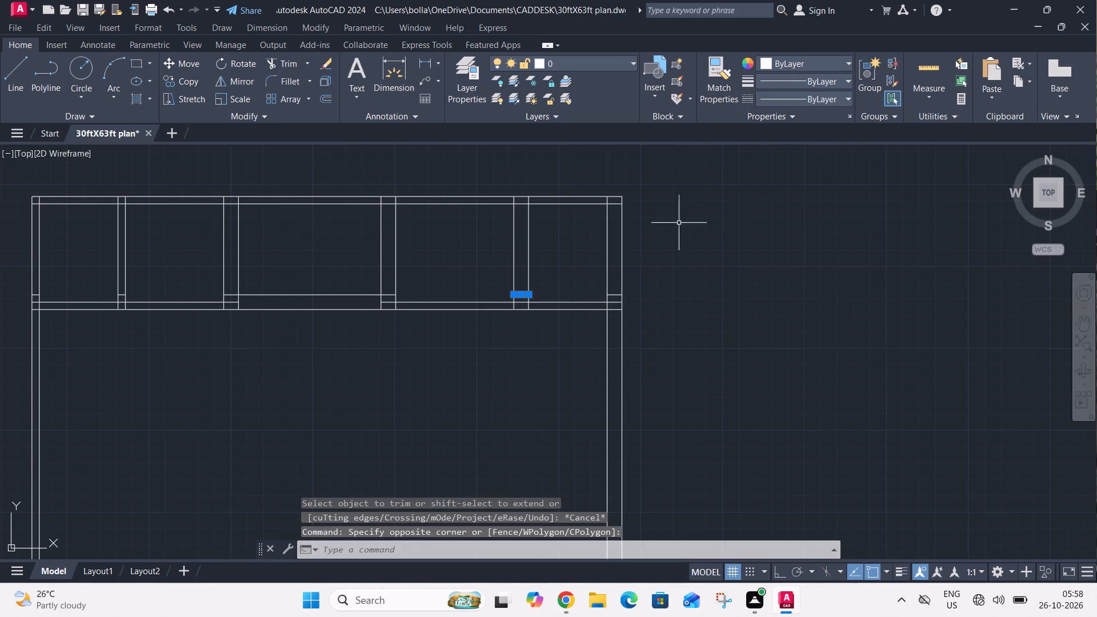
pyautogui.click(587, 256)
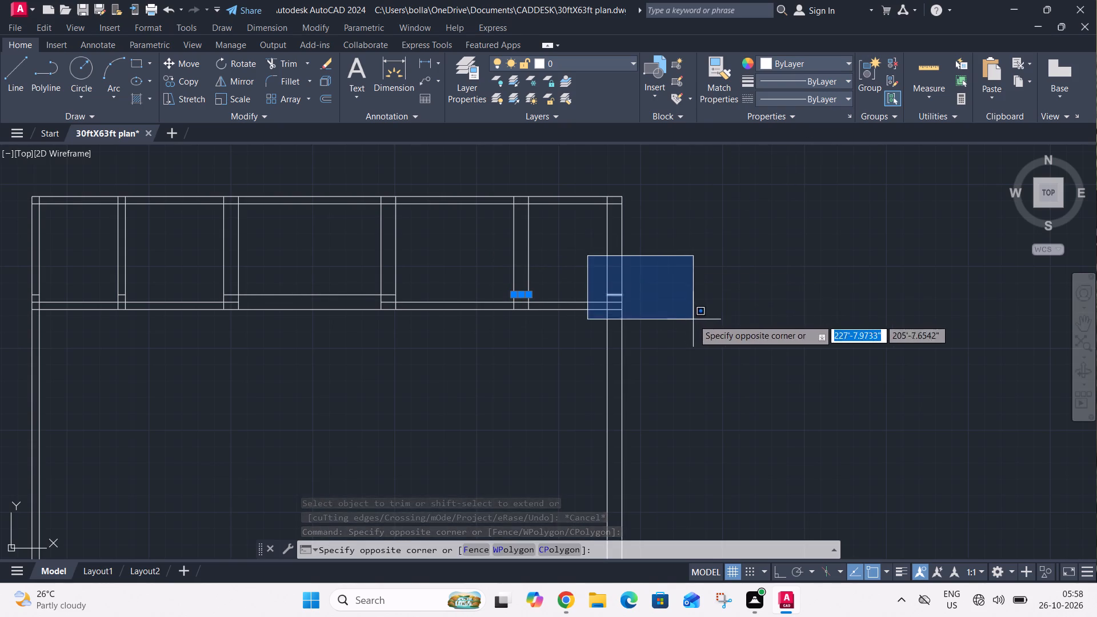
pyautogui.click(693, 319)
pyautogui.click(5, 279)
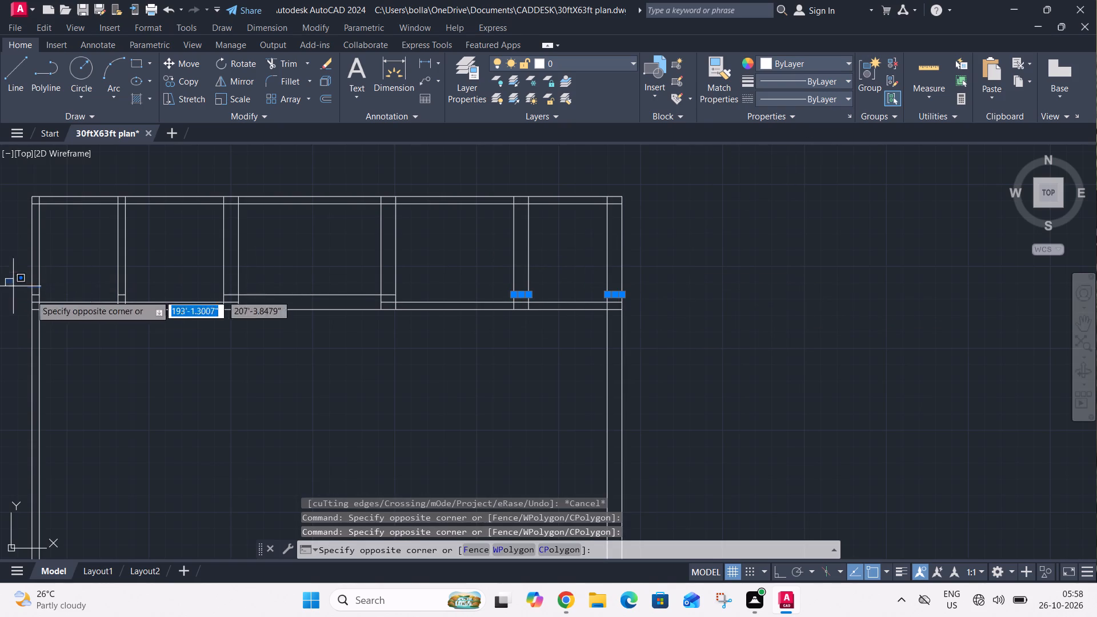
pyautogui.click(185, 354)
pyautogui.press('Delete')
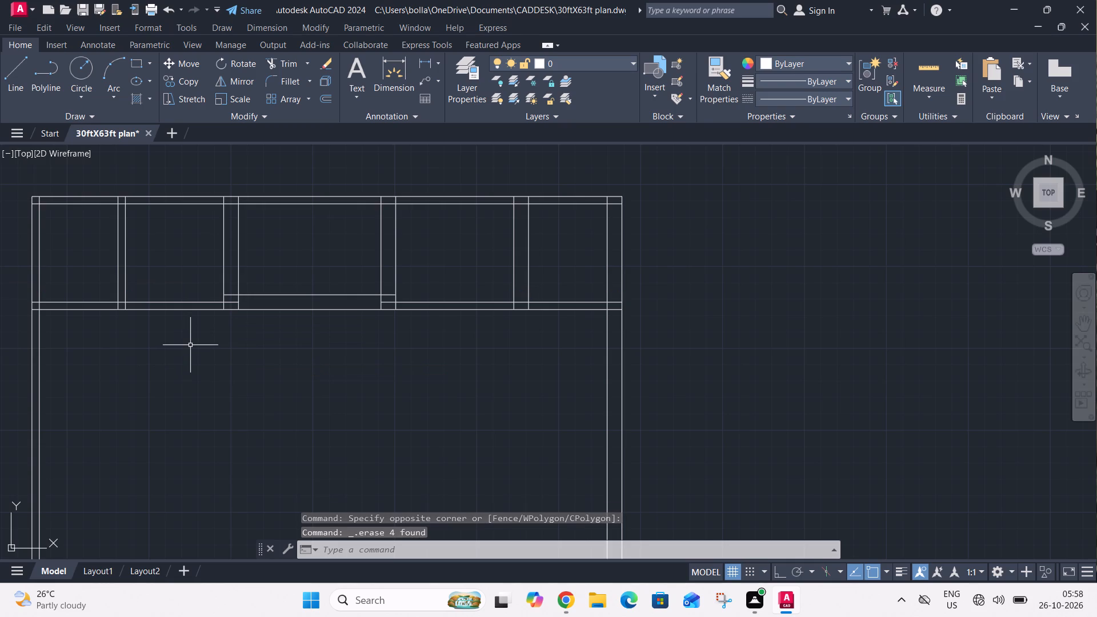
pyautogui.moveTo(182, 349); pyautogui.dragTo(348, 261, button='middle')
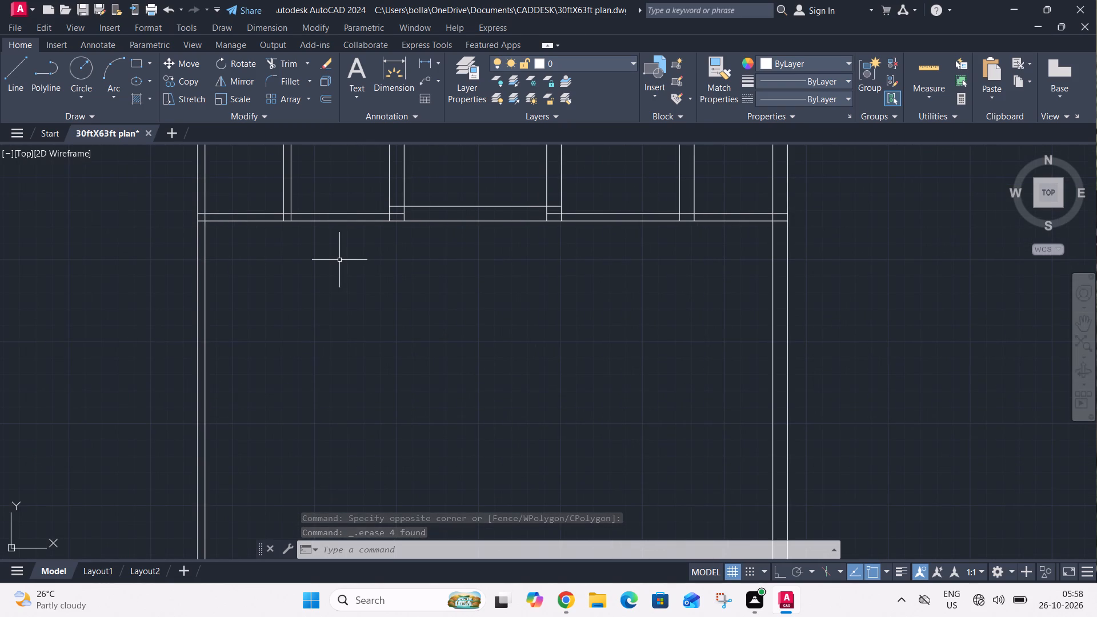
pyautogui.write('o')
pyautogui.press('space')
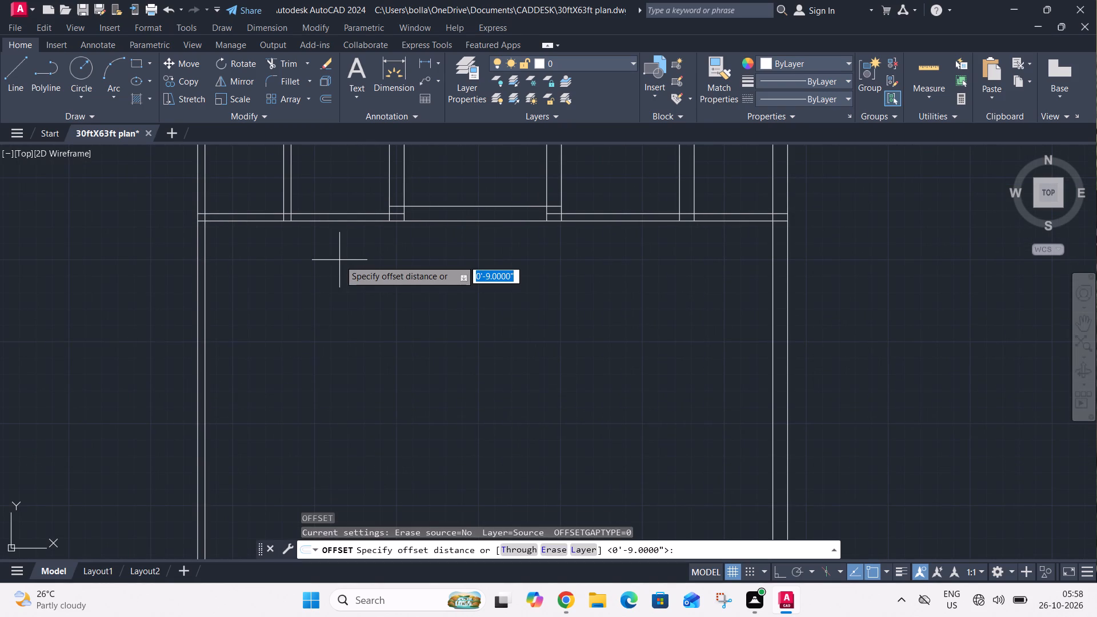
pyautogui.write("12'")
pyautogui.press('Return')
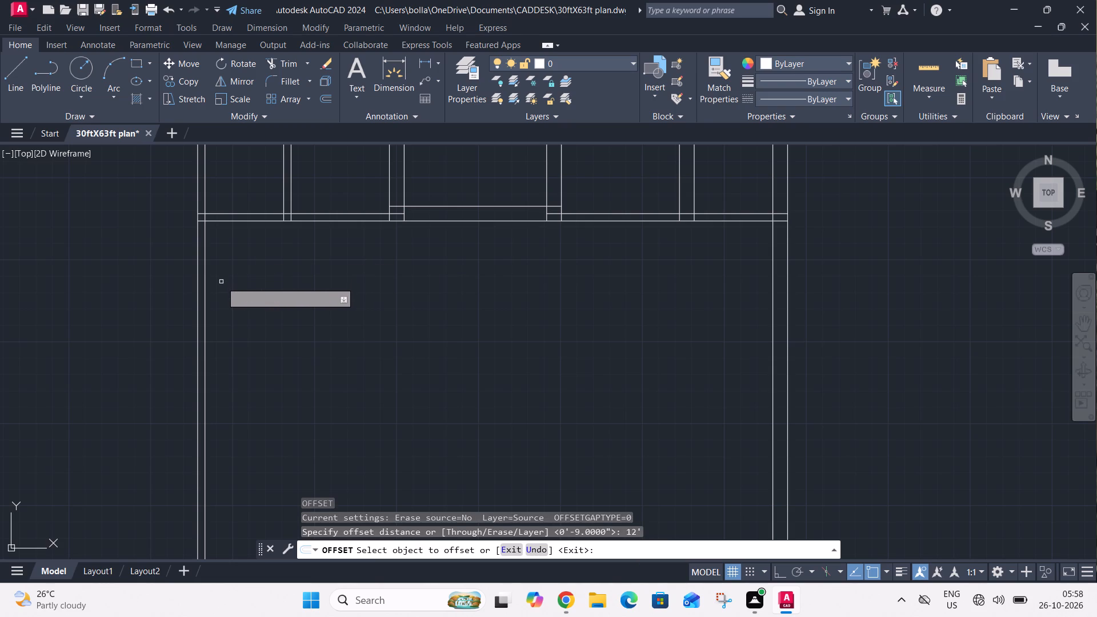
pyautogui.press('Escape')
# Offset the left outer wall's inner line 4.5" toward the inside of the plan.
pyautogui.press('o')
pyautogui.press('space')
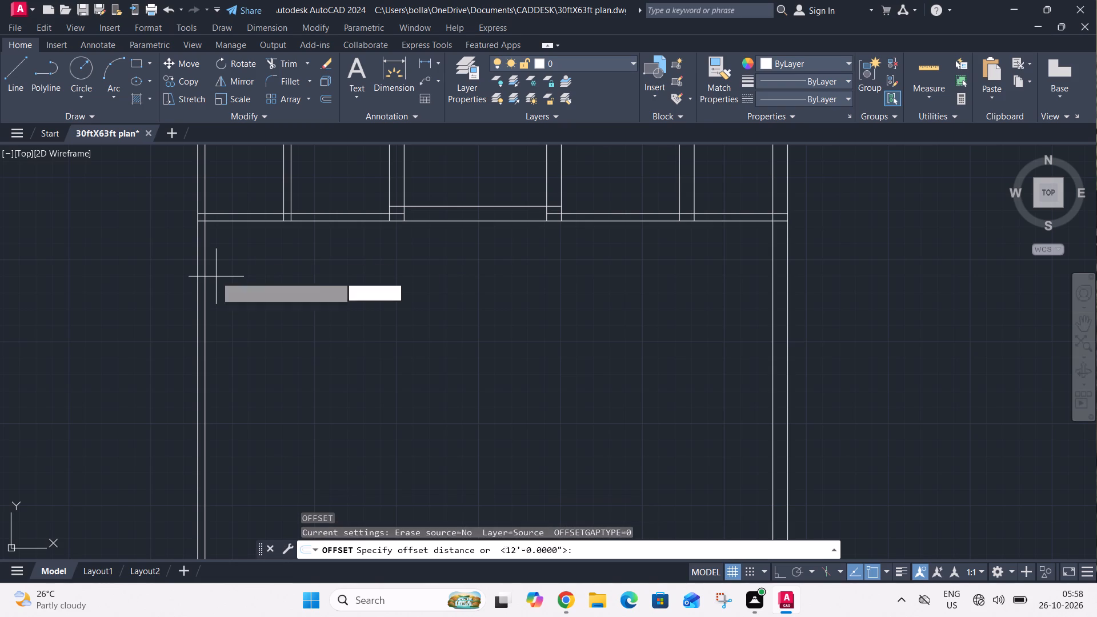
pyautogui.write('4.')
pyautogui.write('5"')
pyautogui.press('Return')
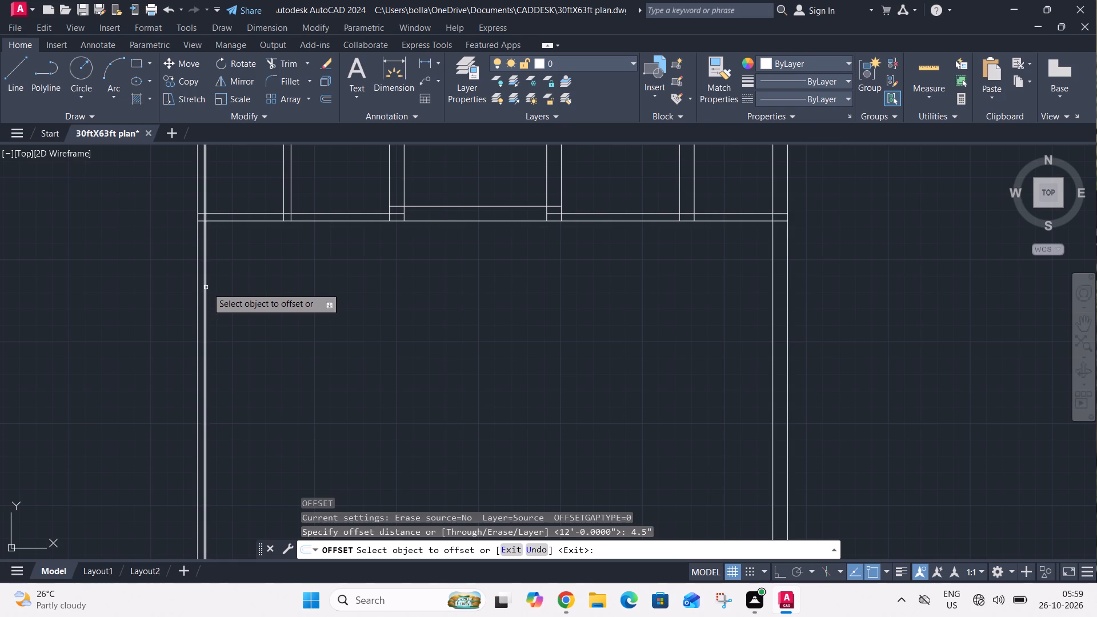
pyautogui.click(207, 286)
pyautogui.click(206, 310)
pyautogui.click(229, 318)
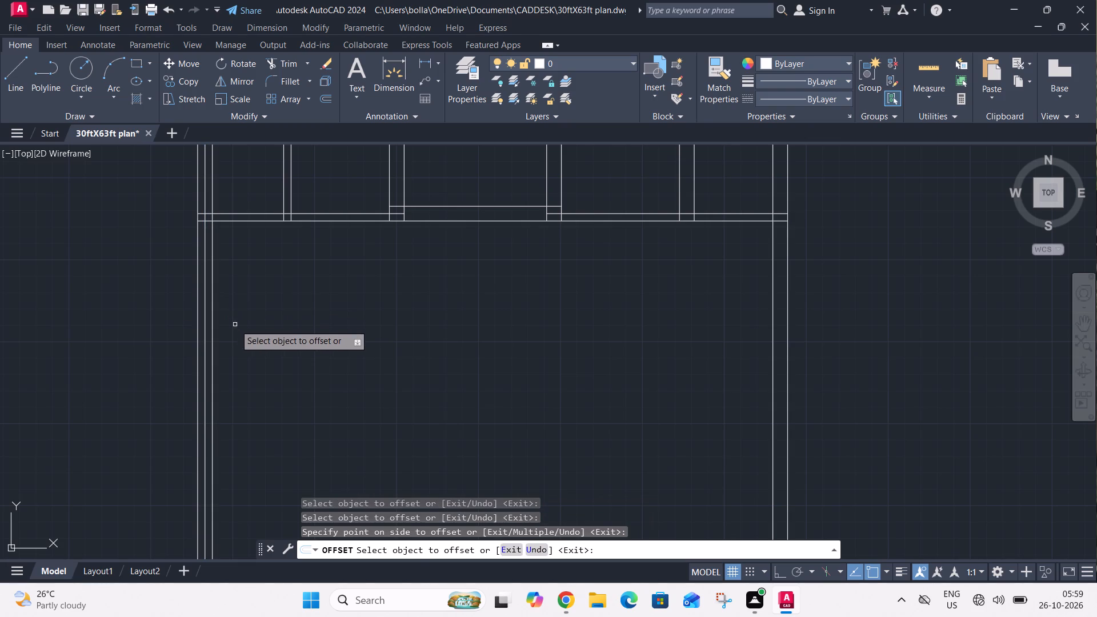
pyautogui.press('Escape')
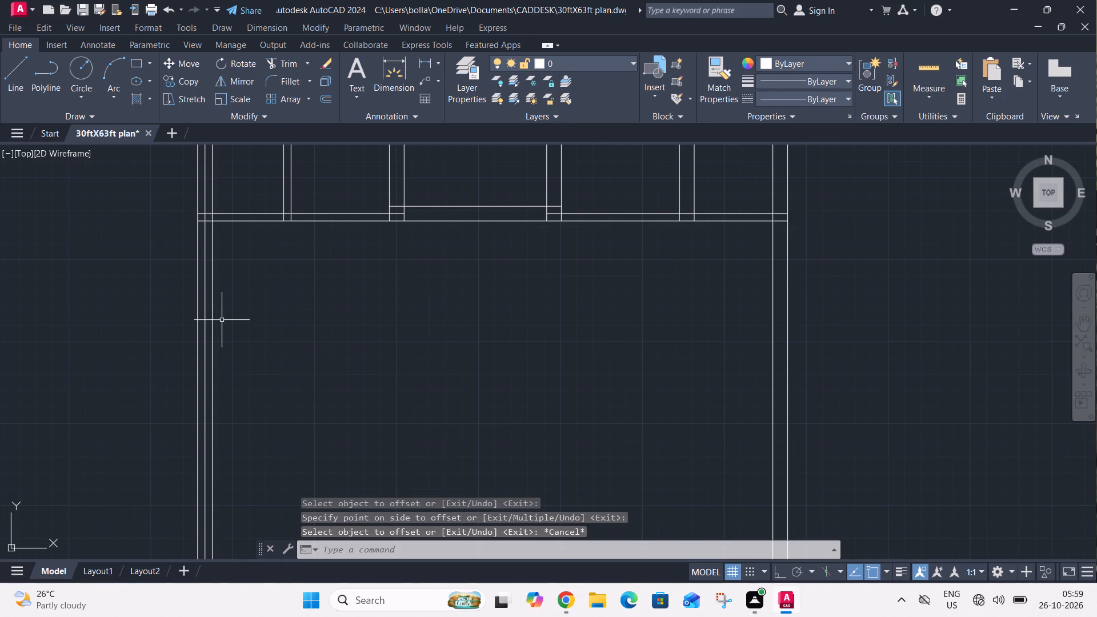
# Trim the left wall's middle line below the interior horizontal wall, leaving a thicker wall there.
pyautogui.press('t')
pyautogui.press('r')
pyautogui.press('space')
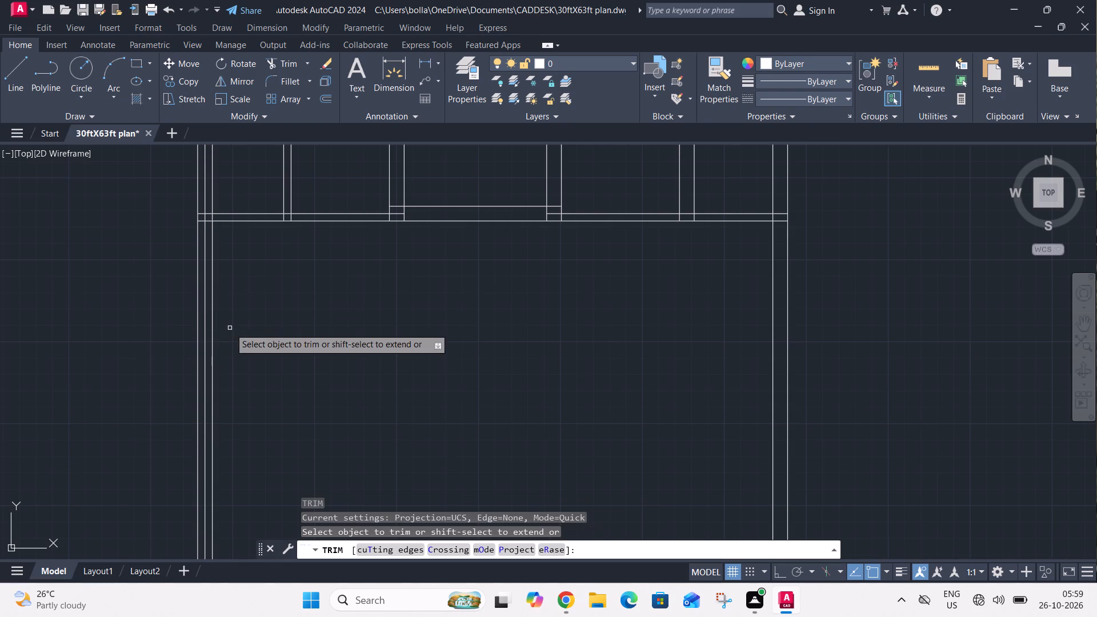
pyautogui.click(204, 301)
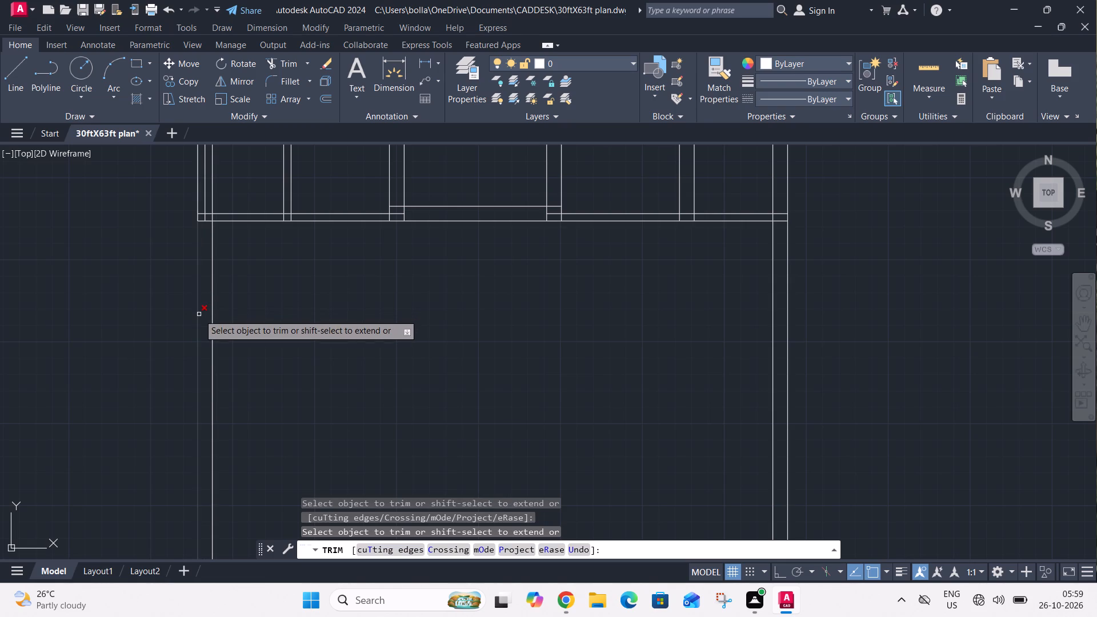
pyautogui.press('Escape')
# Offset the left wall's new inner line 12' to the right to set the room width.
pyautogui.write("o 12'")
pyautogui.press('Return')
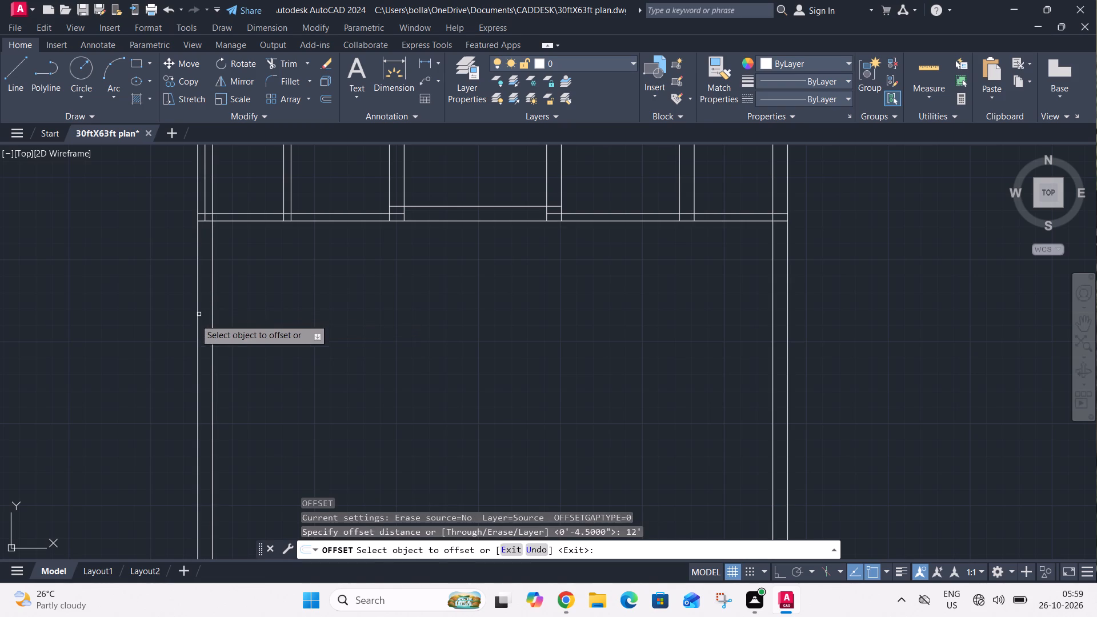
pyautogui.click(212, 351)
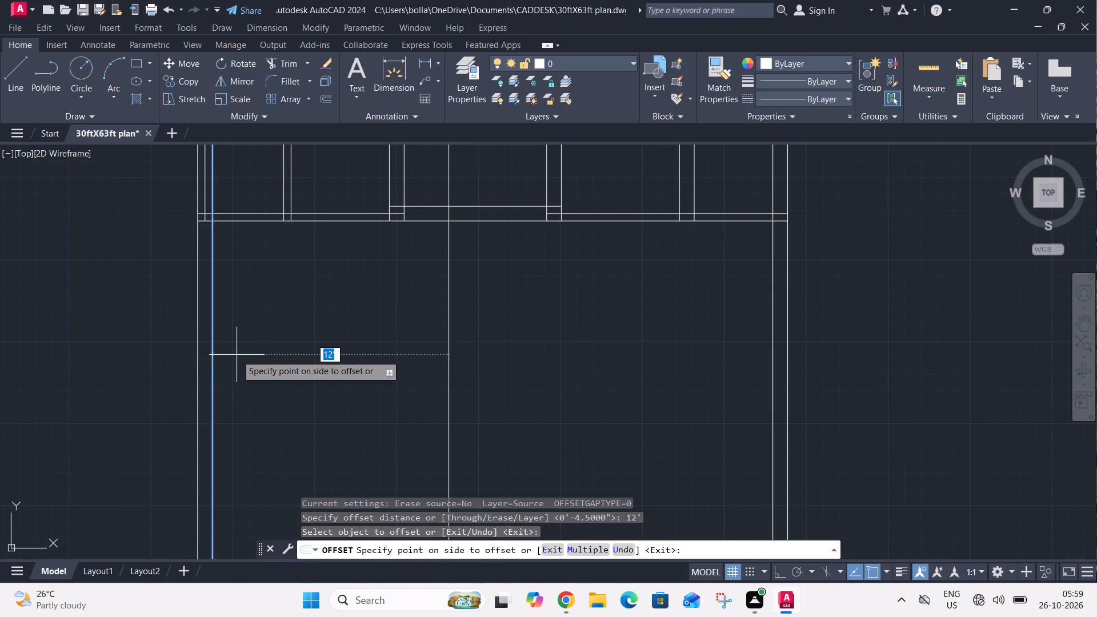
pyautogui.click(237, 355)
pyautogui.press('Escape')
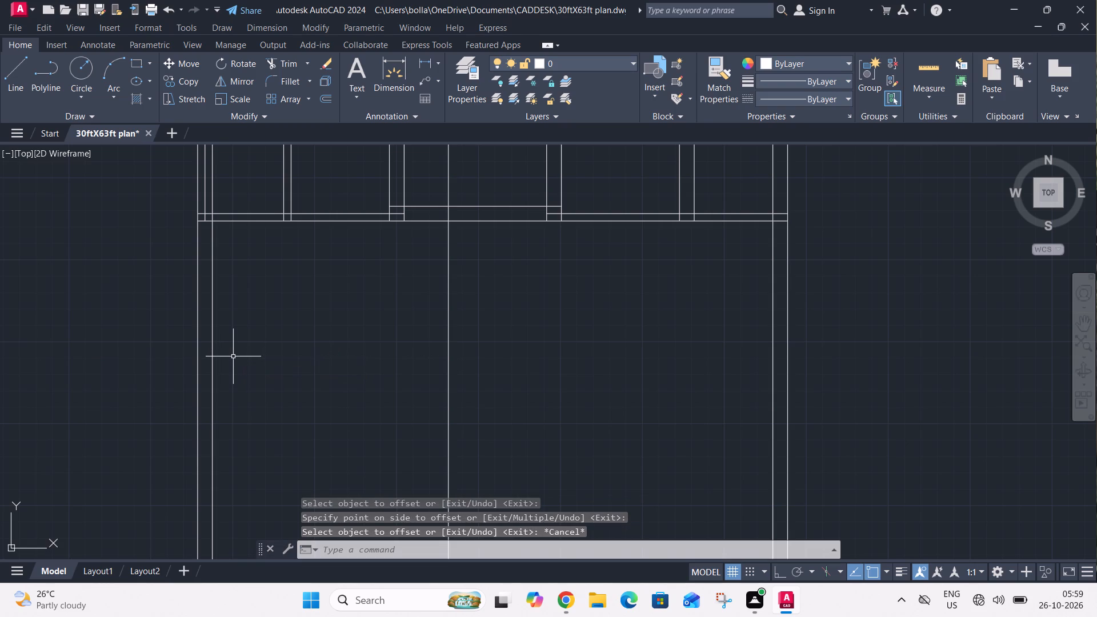
# Offset the interior horizontal wall's bottom line 13' downward to set the room depth.
pyautogui.write('o')
pyautogui.press('space')
pyautogui.press('1')
pyautogui.press('3')
pyautogui.press("'")
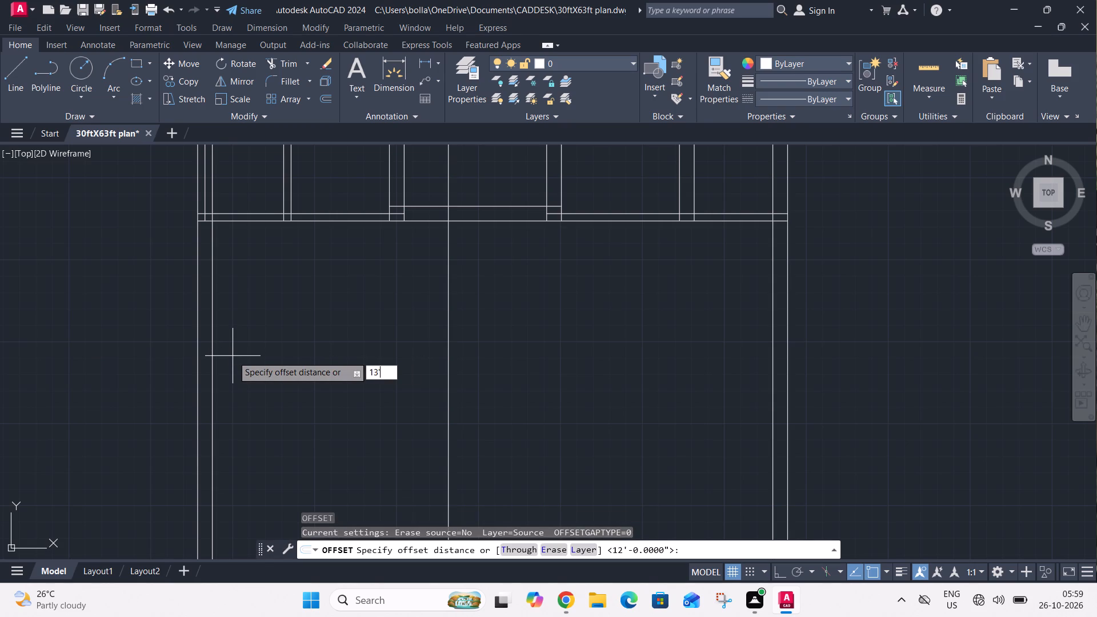
pyautogui.press('Return')
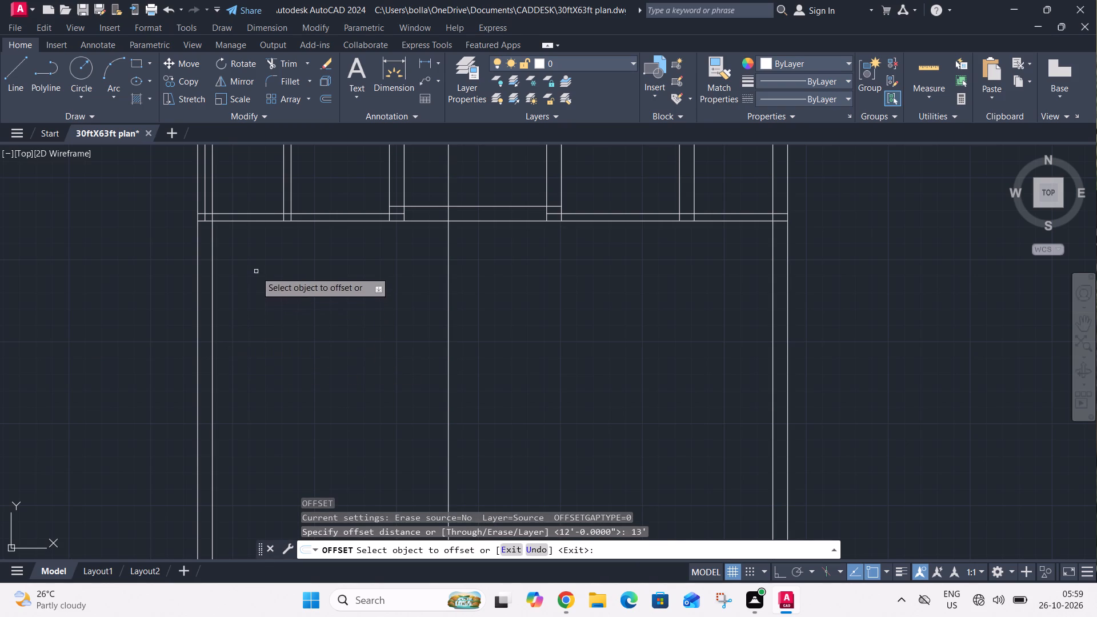
pyautogui.click(271, 219)
pyautogui.click(257, 269)
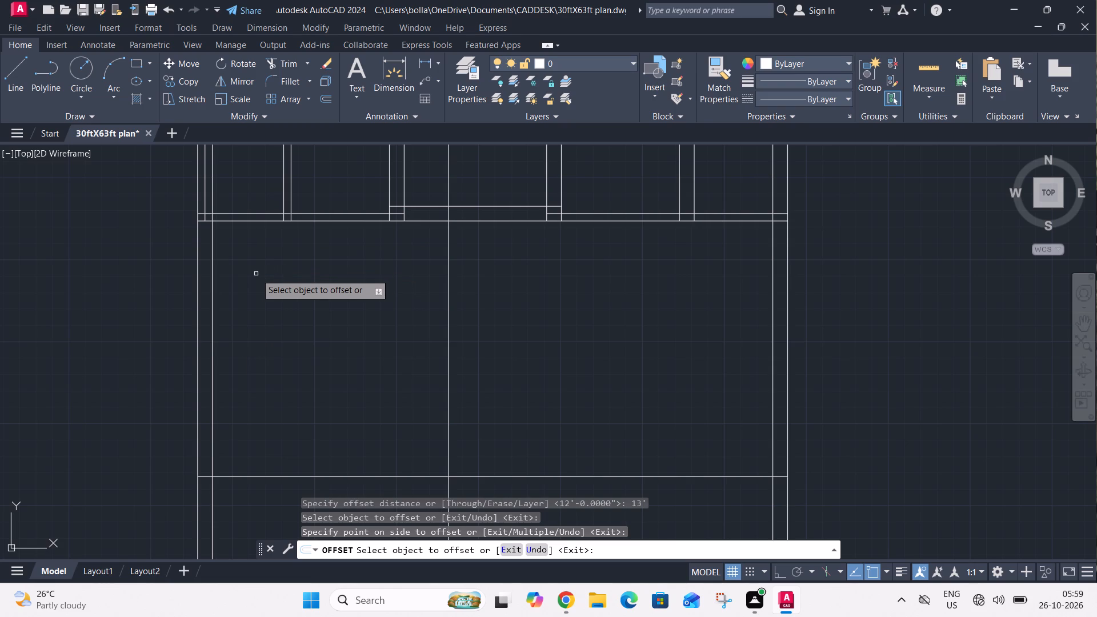
pyautogui.press('Escape')
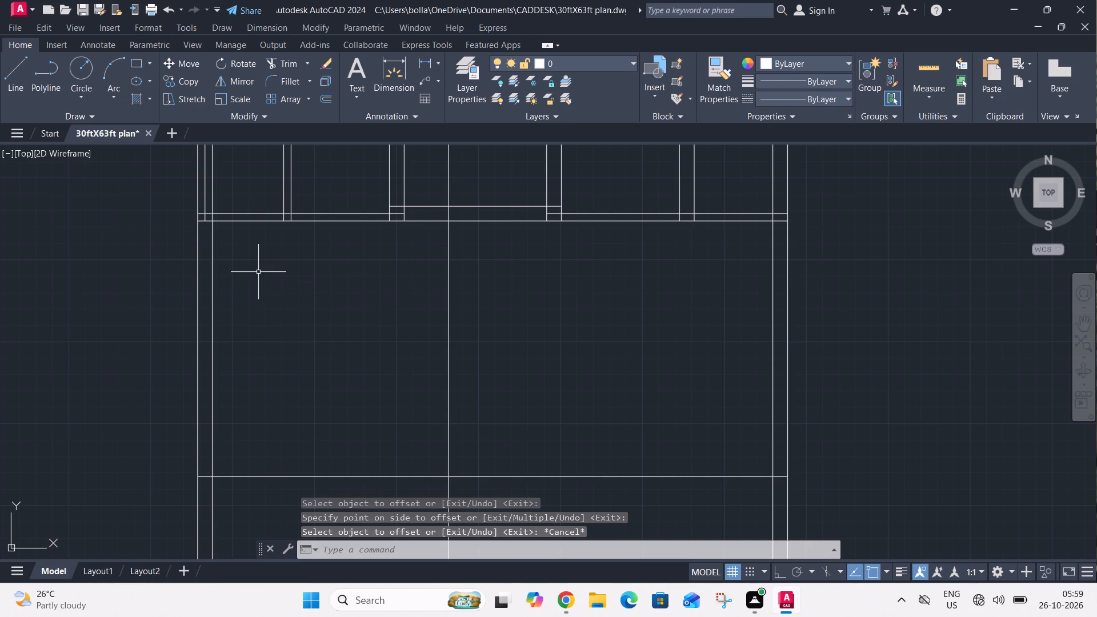
# Measure the width between the new vertical line and the right outer wall's inner line with a linear dimension.
pyautogui.click(426, 61)
pyautogui.click(449, 222)
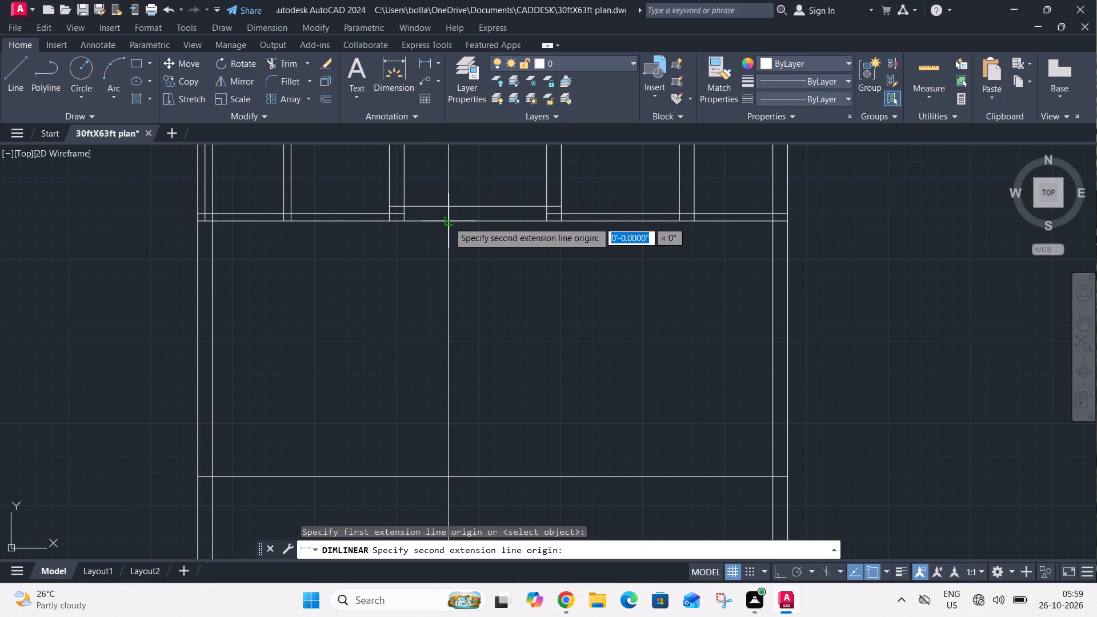
pyautogui.click(771, 222)
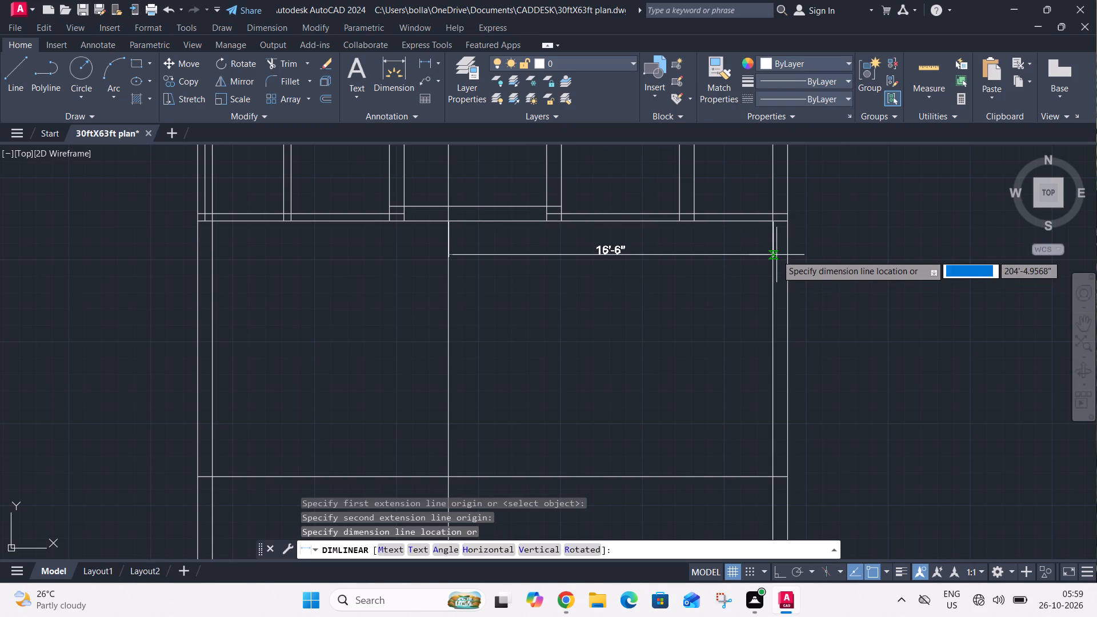
pyautogui.press('Escape')
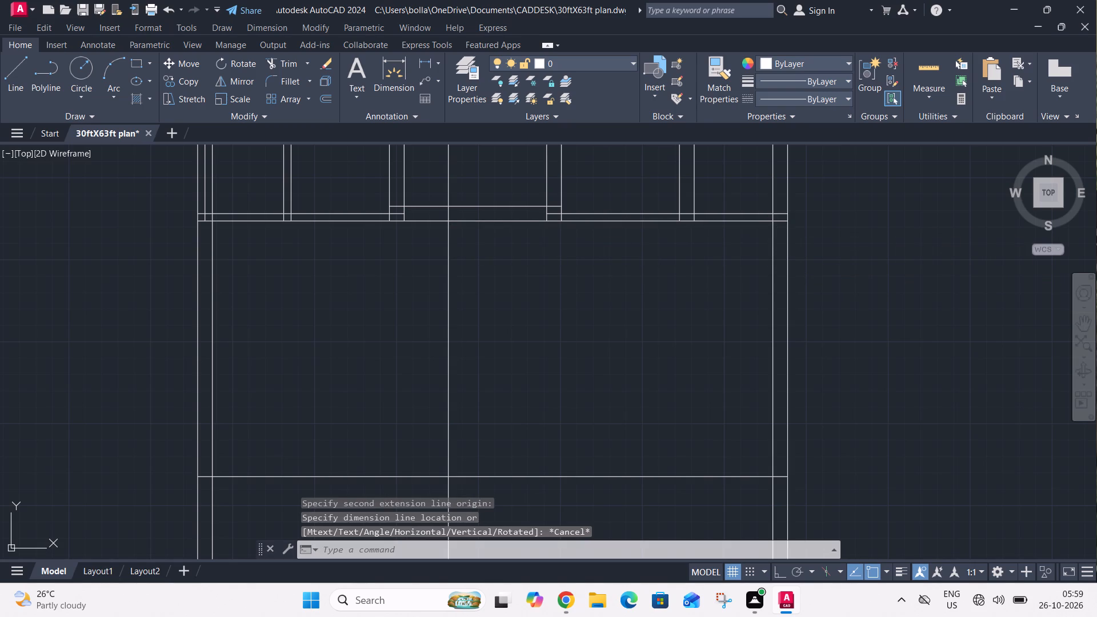
# Offset the new room-dividing vertical line 9" to the right to form the wall's second face.
pyautogui.write('o')
pyautogui.press('space')
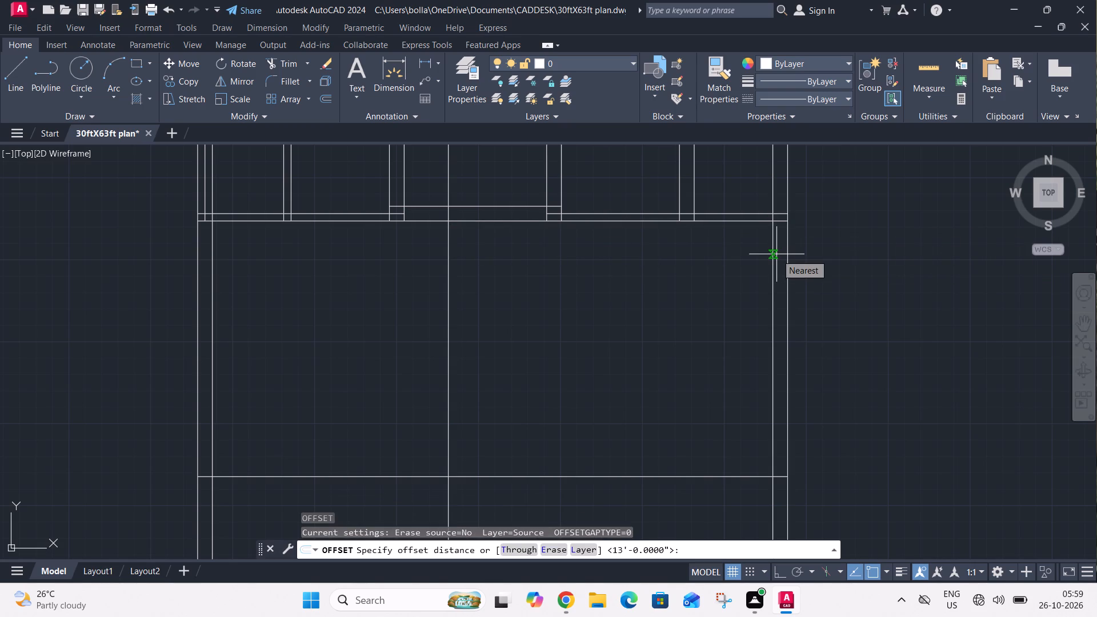
pyautogui.press('9')
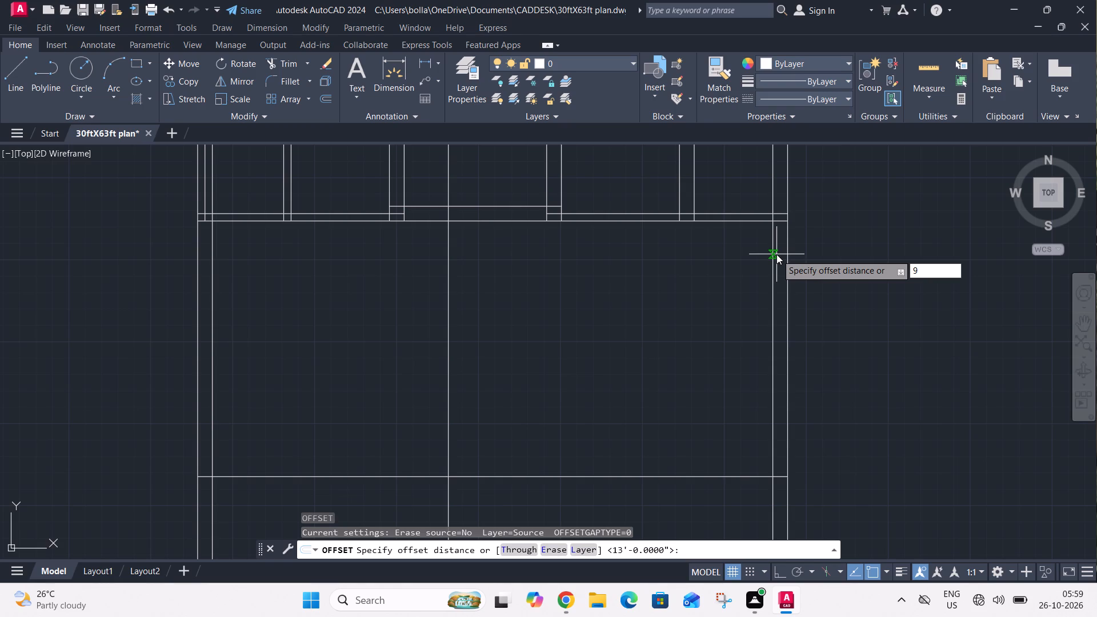
pyautogui.hotkey('shift', '"')
pyautogui.press('Return')
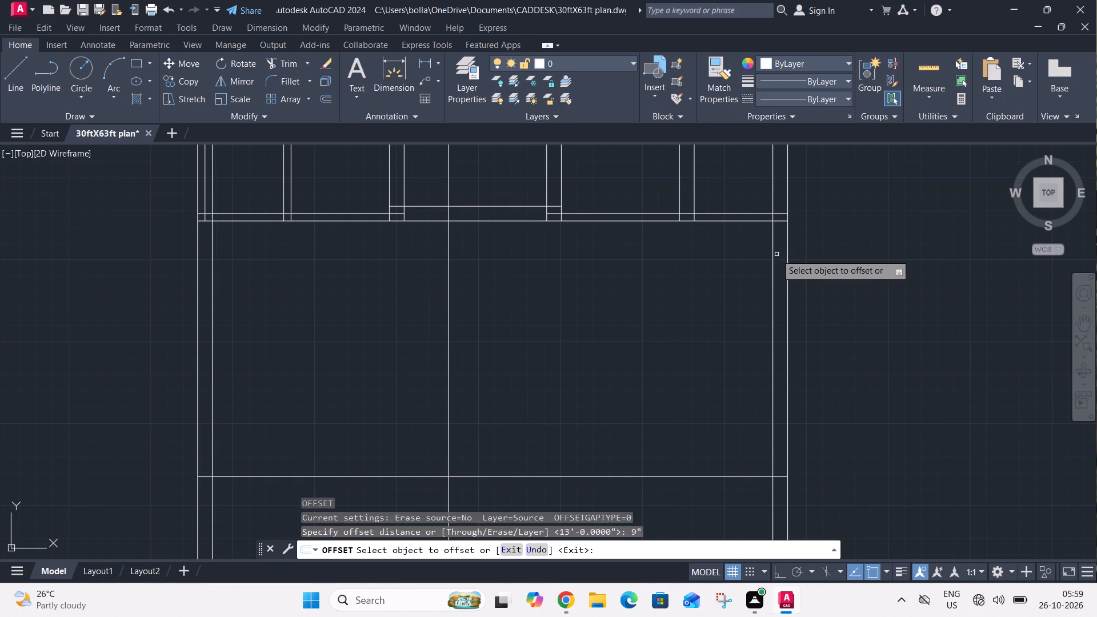
pyautogui.scroll(2, 776, 254)
pyautogui.scroll(-2, 610, 262)
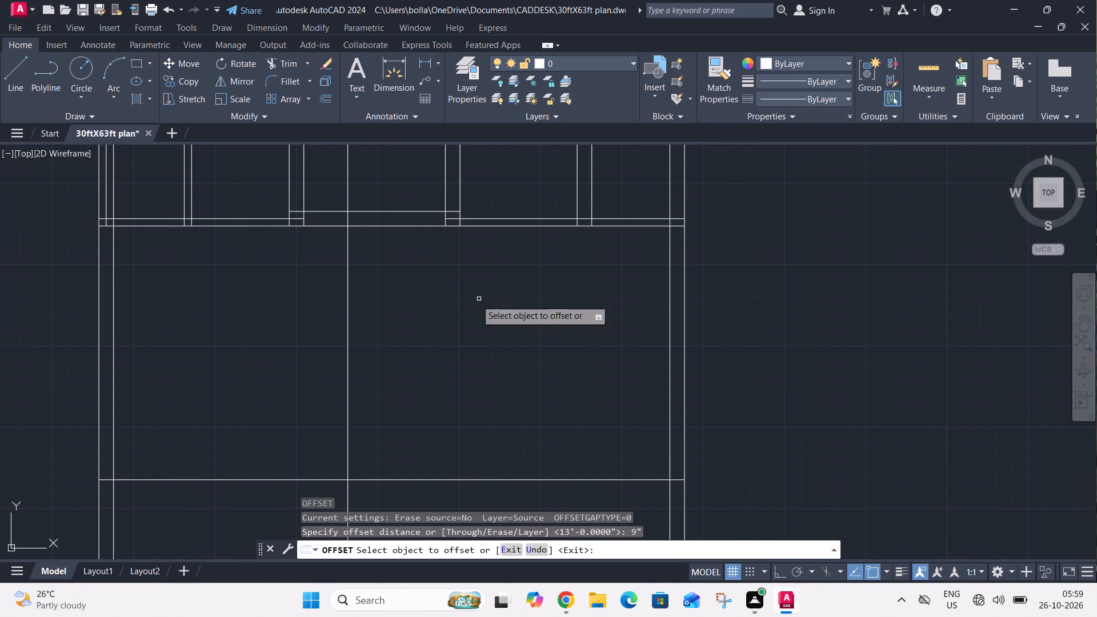
pyautogui.click(347, 331)
pyautogui.click(373, 336)
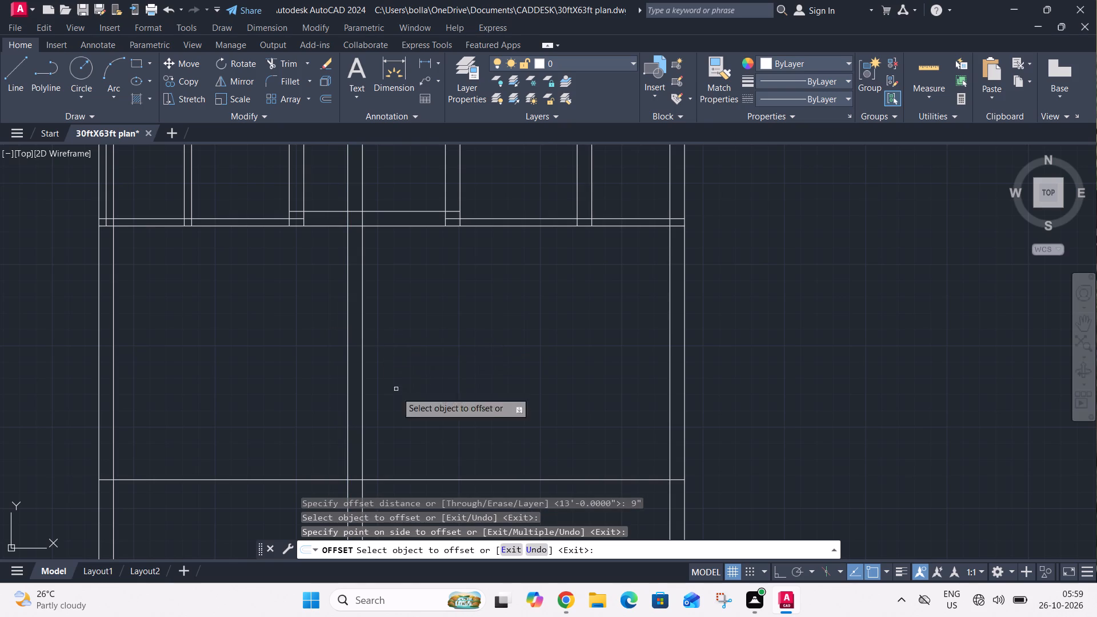
# Offset the lower horizontal line 9" downward to form the second face of the wall below the two rooms.
pyautogui.click(401, 479)
pyautogui.click(398, 491)
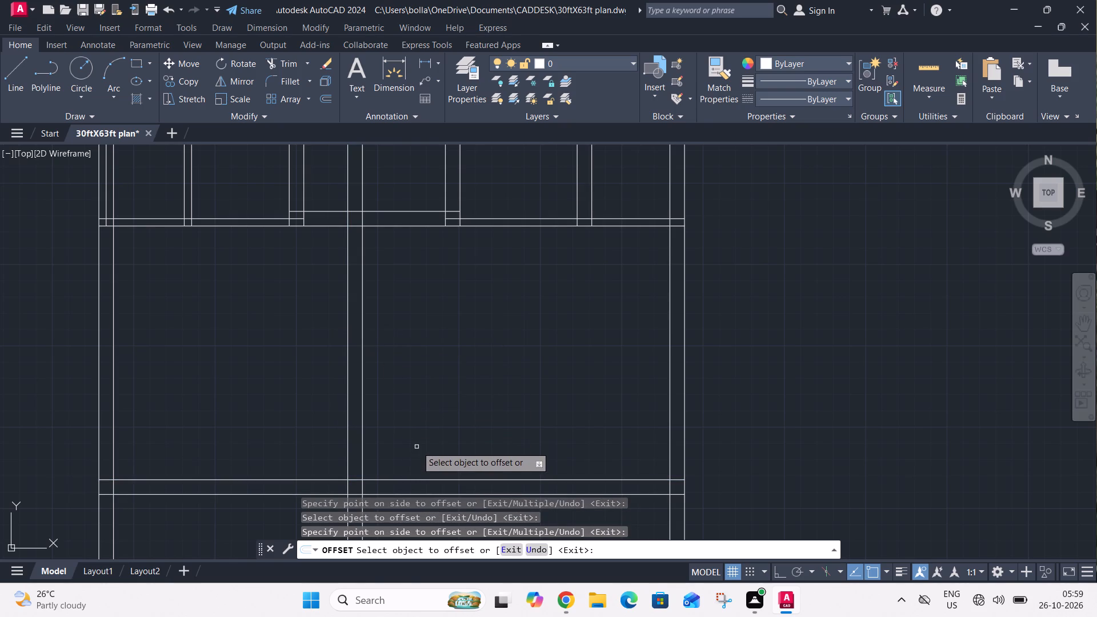
pyautogui.moveTo(417, 446); pyautogui.dragTo(462, 409, button='middle')
pyautogui.press('Escape')
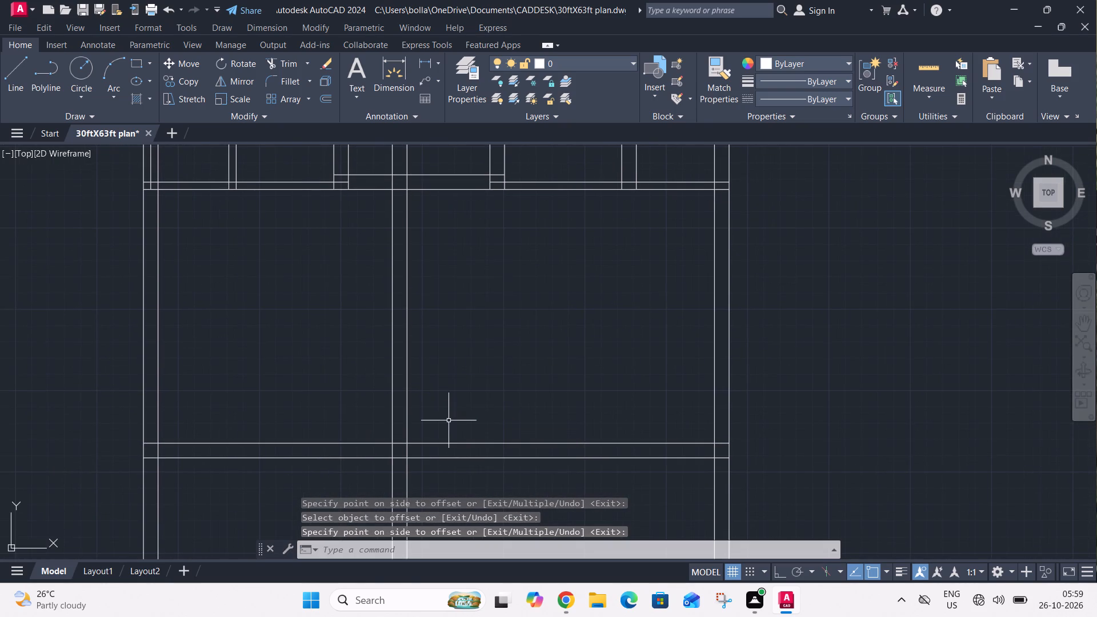
# Measure the width between the room-dividing wall's right face and the right outer wall's inner line with a linear dimension.
pyautogui.click(425, 56)
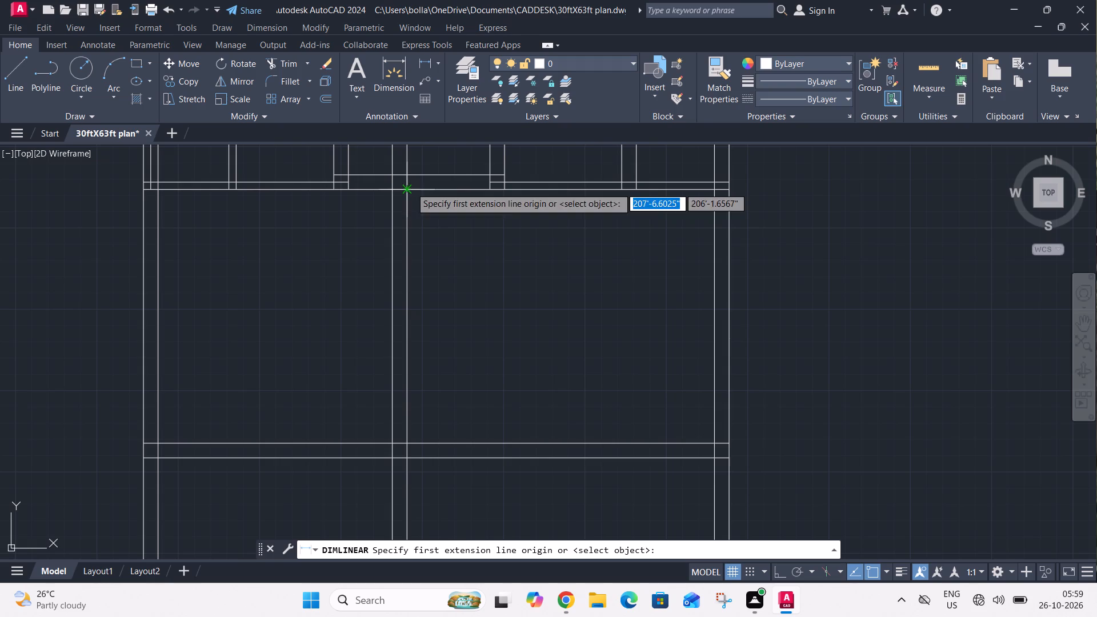
pyautogui.click(411, 187)
pyautogui.moveTo(718, 191); pyautogui.dragTo(714, 206)
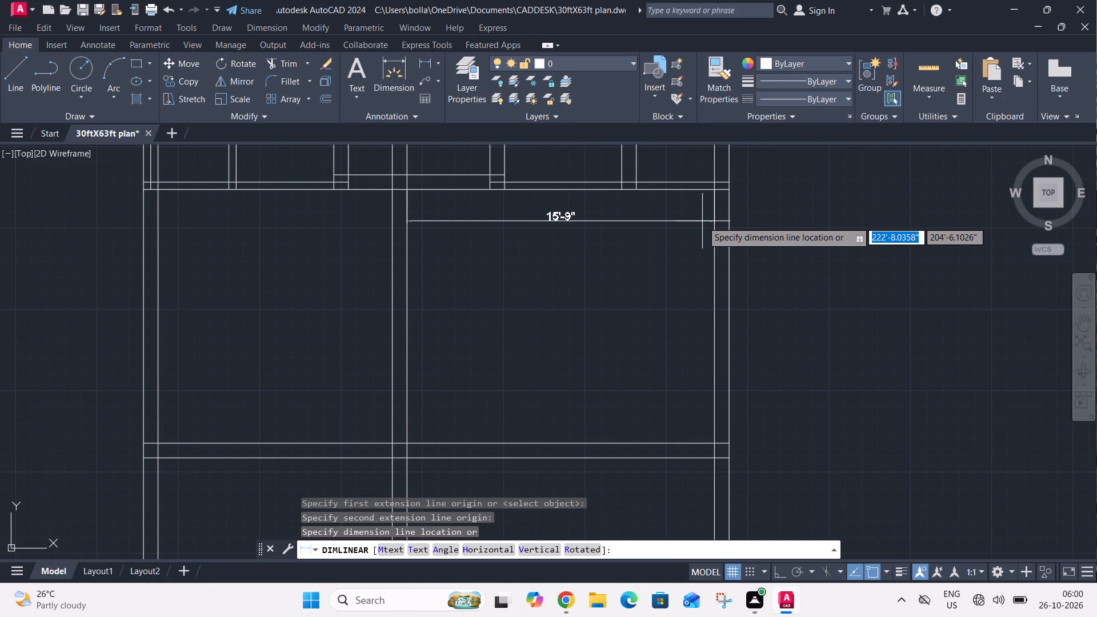
pyautogui.press('Escape')
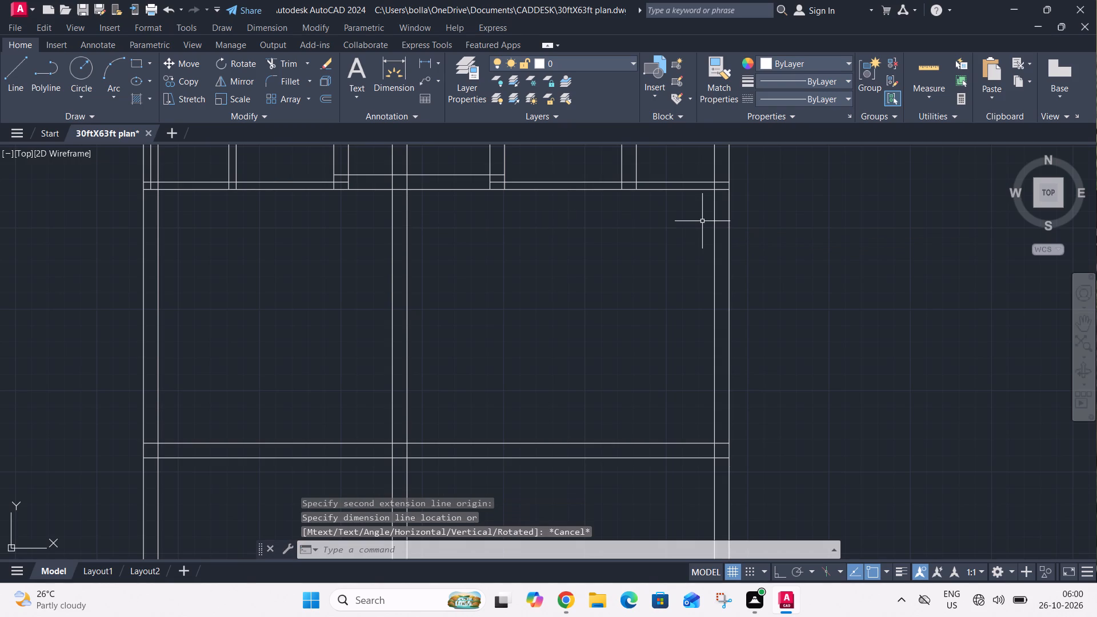
# Measure the left room's width from the left outer wall's inner line to the dividing wall with a linear dimension.
pyautogui.moveTo(644, 273); pyautogui.dragTo(726, 209, button='middle')
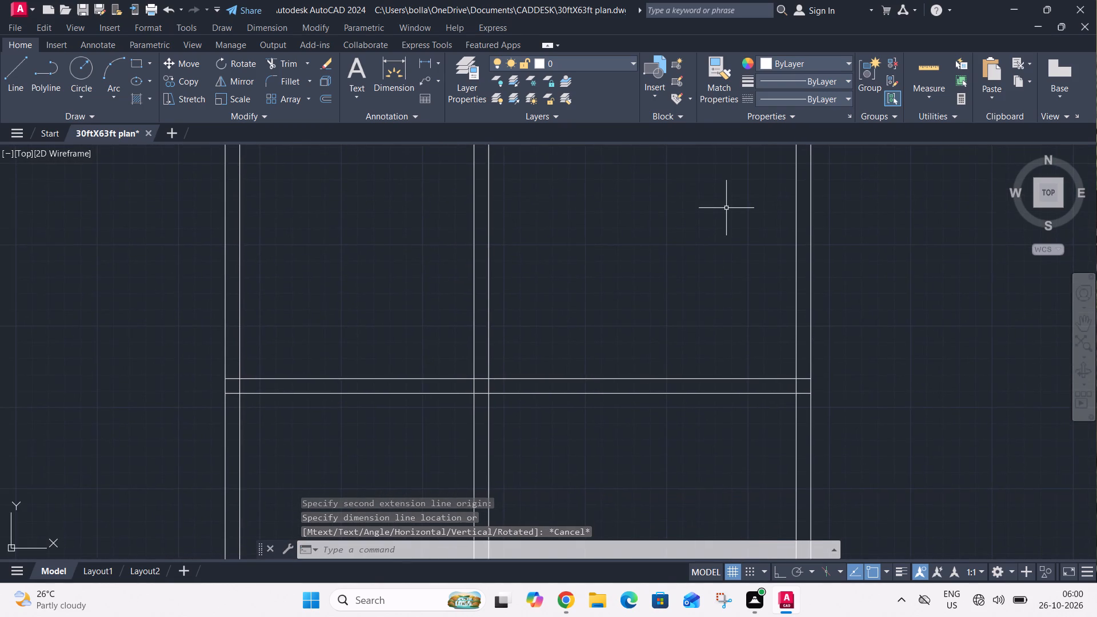
pyautogui.scroll(-2, 730, 199)
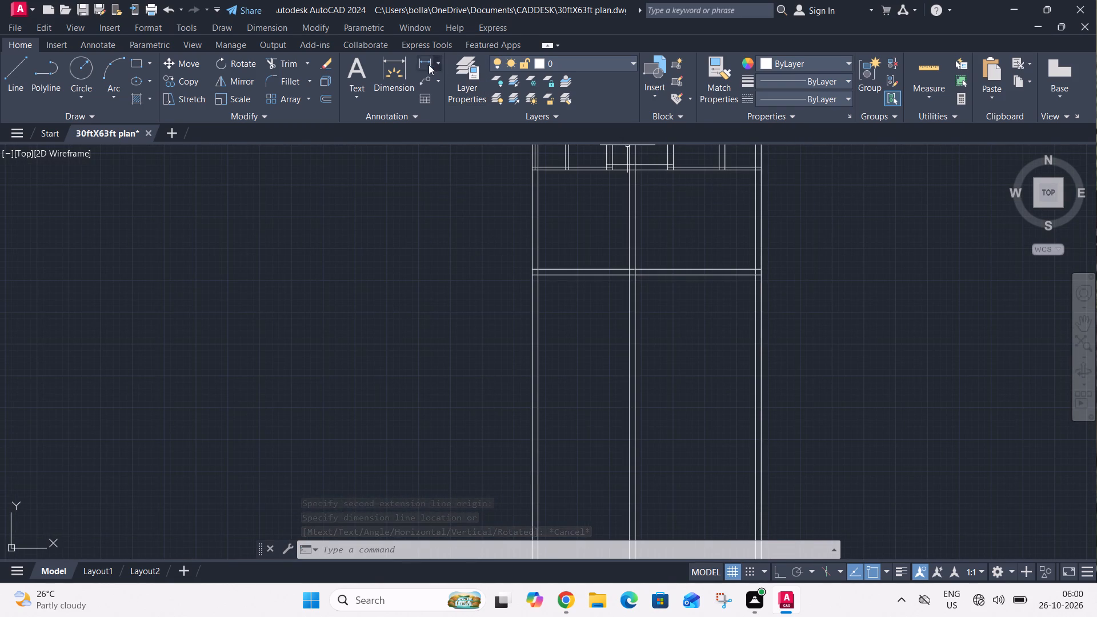
pyautogui.click(430, 64)
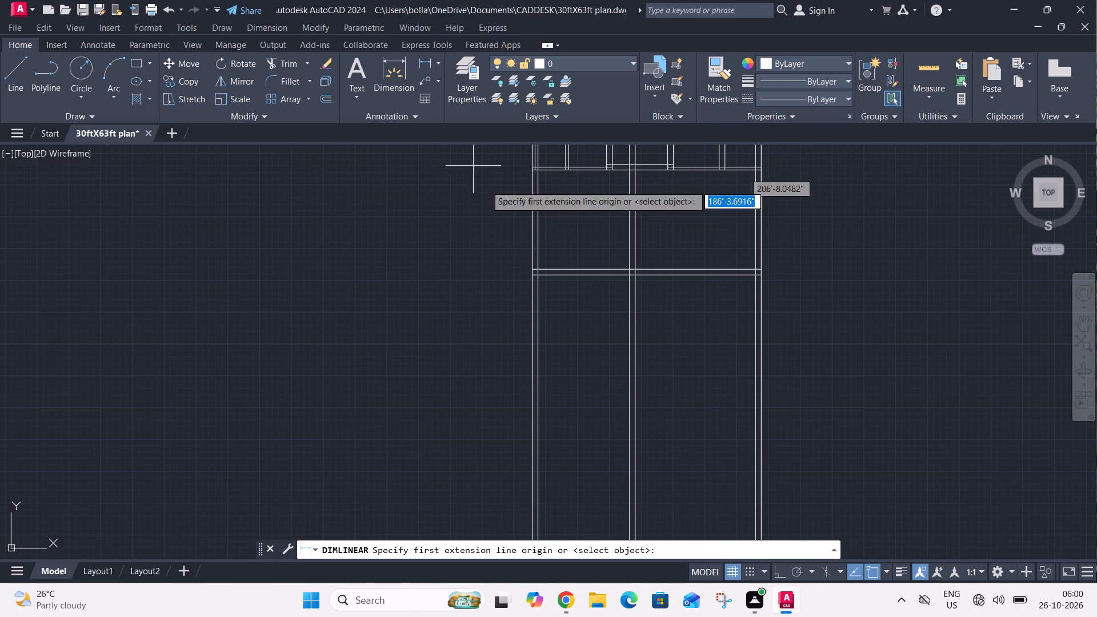
pyautogui.moveTo(550, 193); pyautogui.dragTo(443, 295, button='middle')
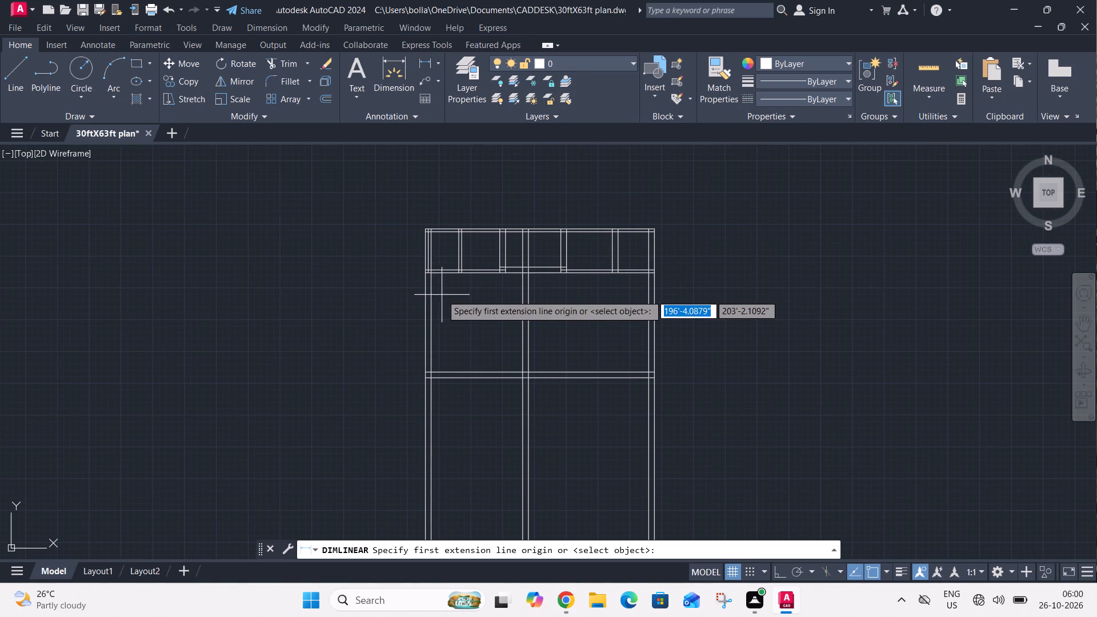
pyautogui.scroll(3, 435, 278)
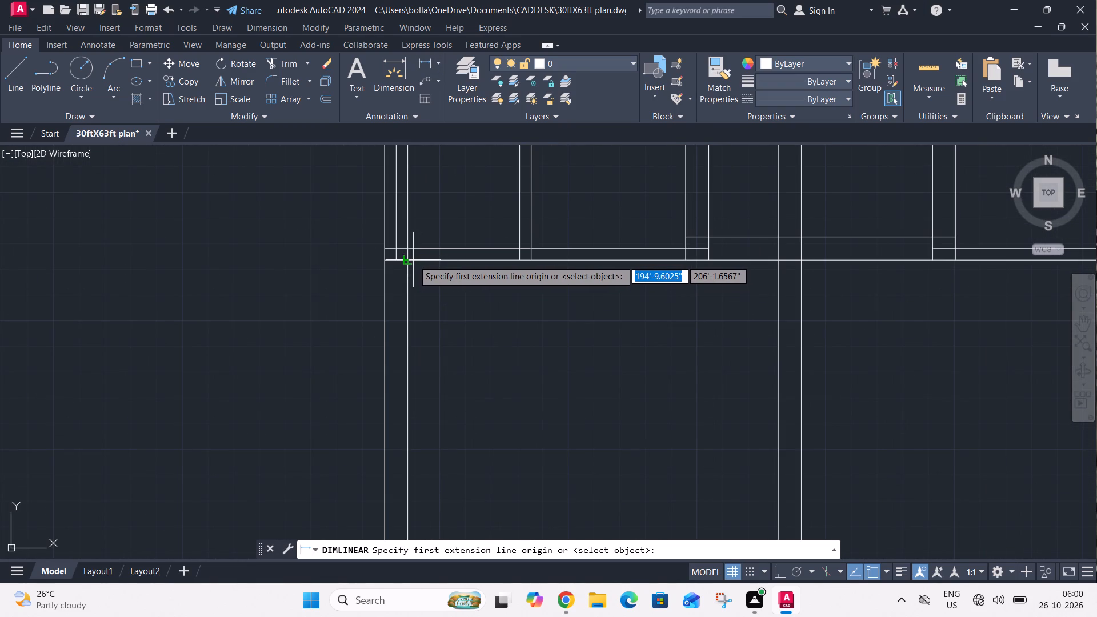
pyautogui.click(406, 257)
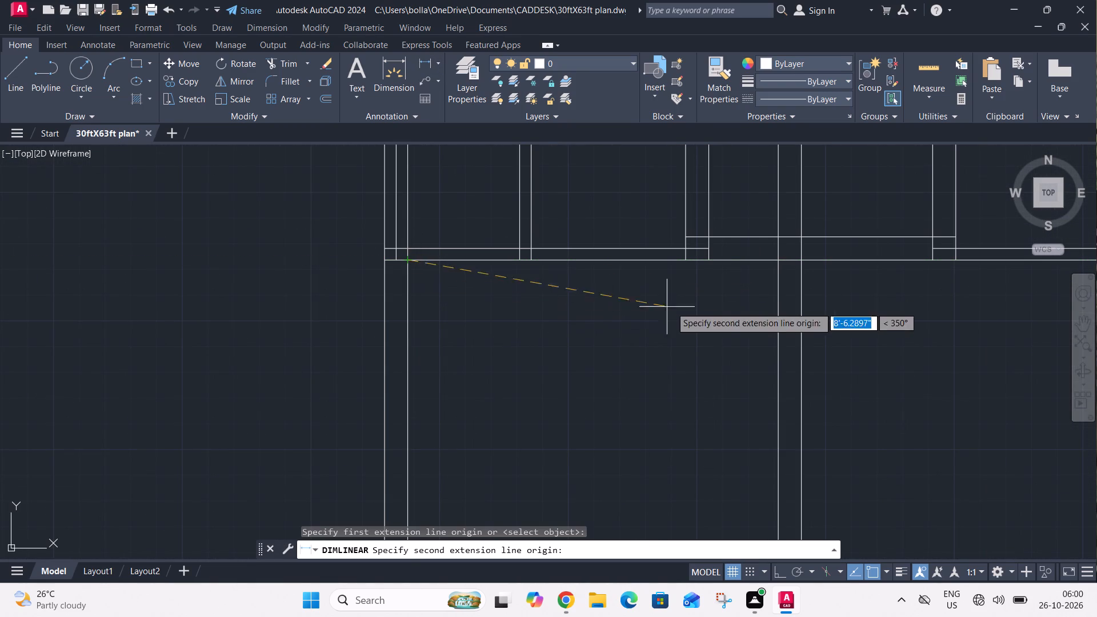
pyautogui.moveTo(777, 259); pyautogui.dragTo(777, 265)
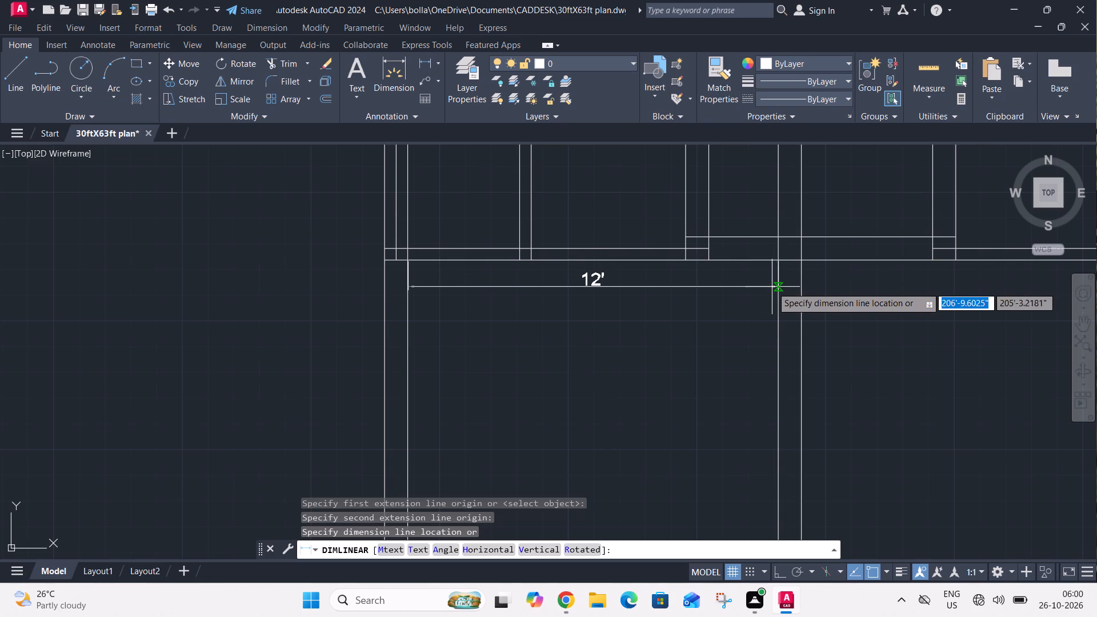
pyautogui.press('Escape')
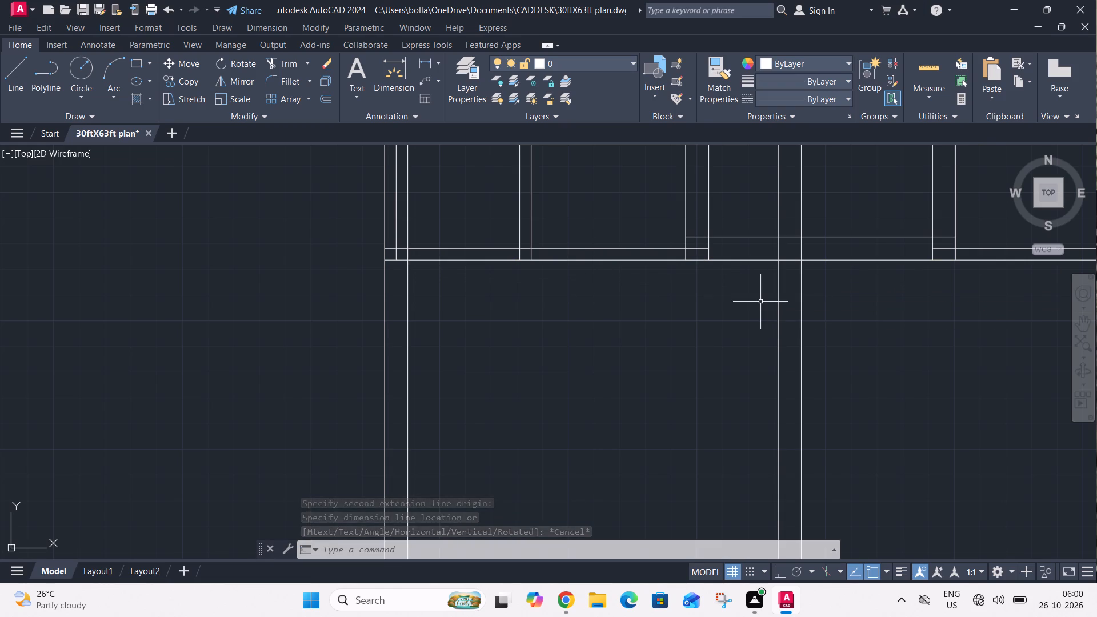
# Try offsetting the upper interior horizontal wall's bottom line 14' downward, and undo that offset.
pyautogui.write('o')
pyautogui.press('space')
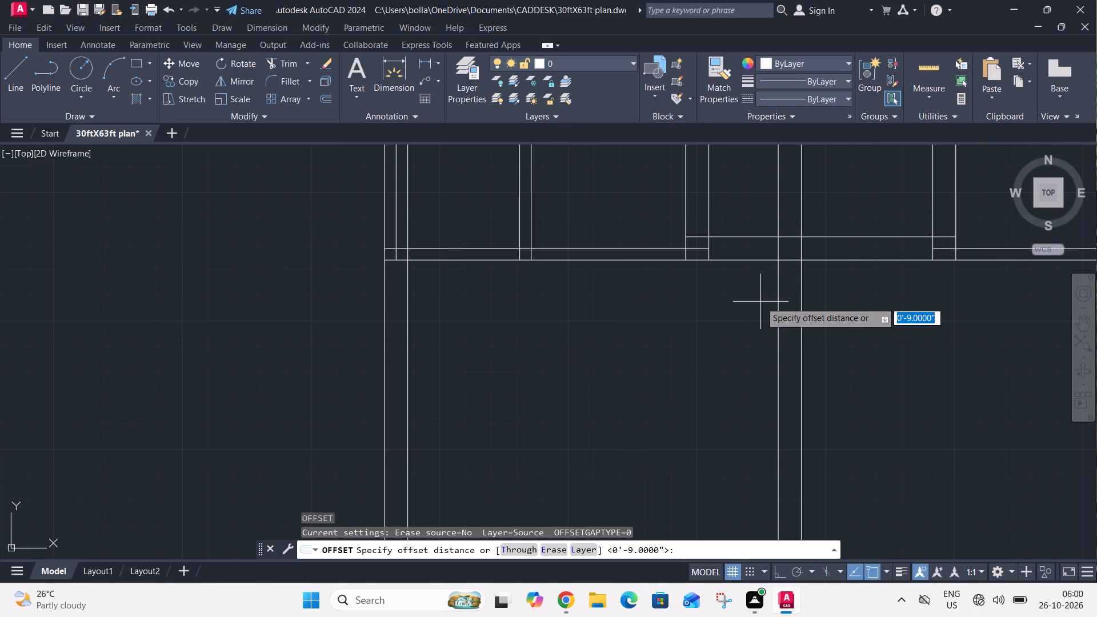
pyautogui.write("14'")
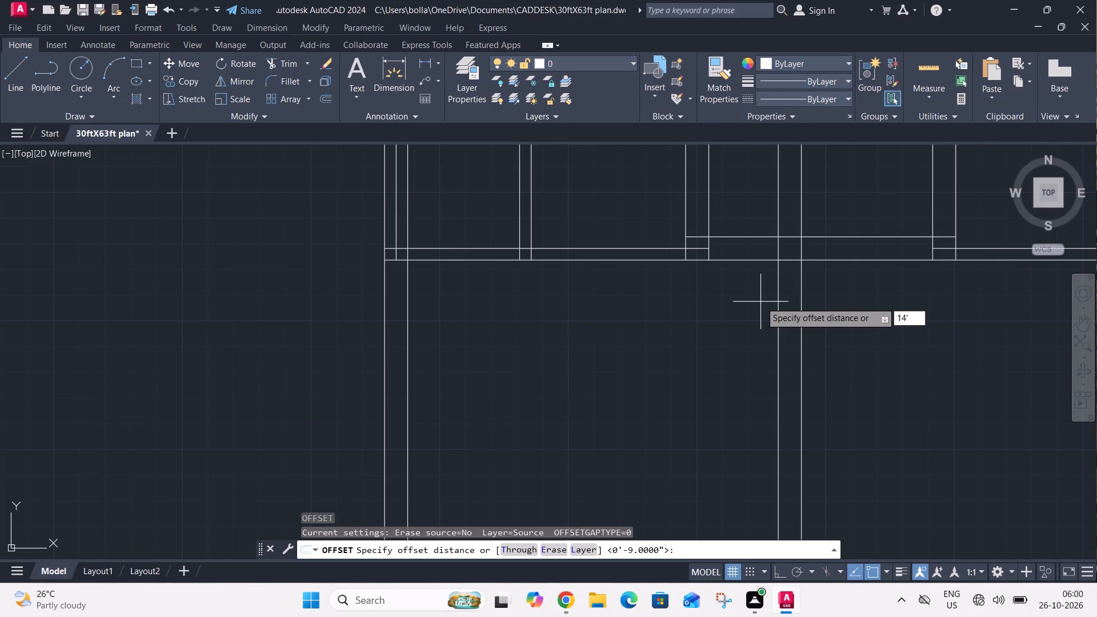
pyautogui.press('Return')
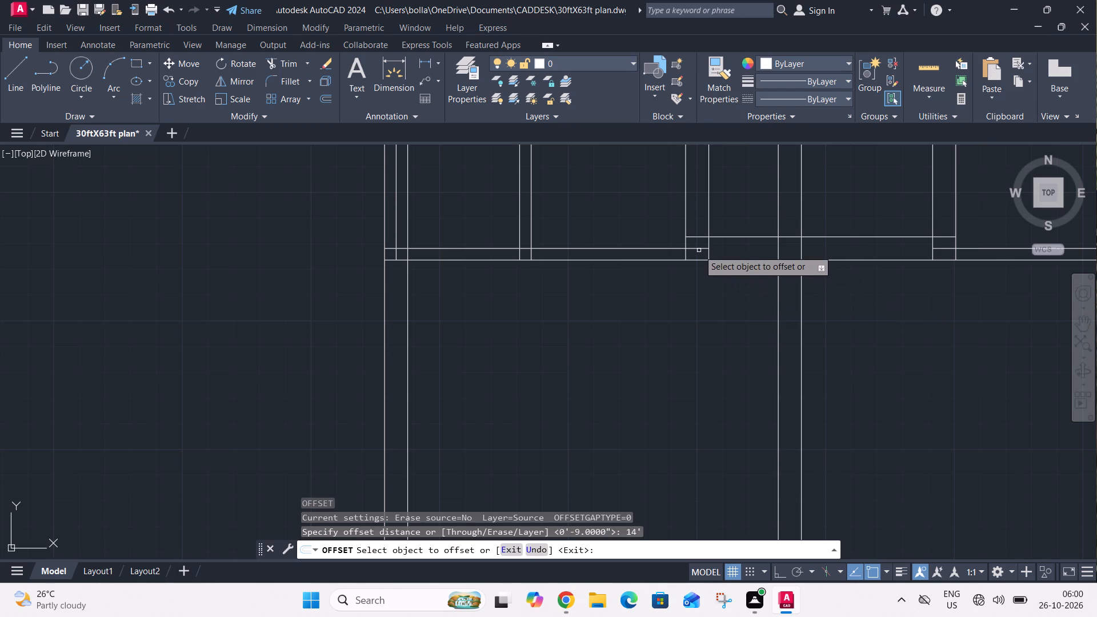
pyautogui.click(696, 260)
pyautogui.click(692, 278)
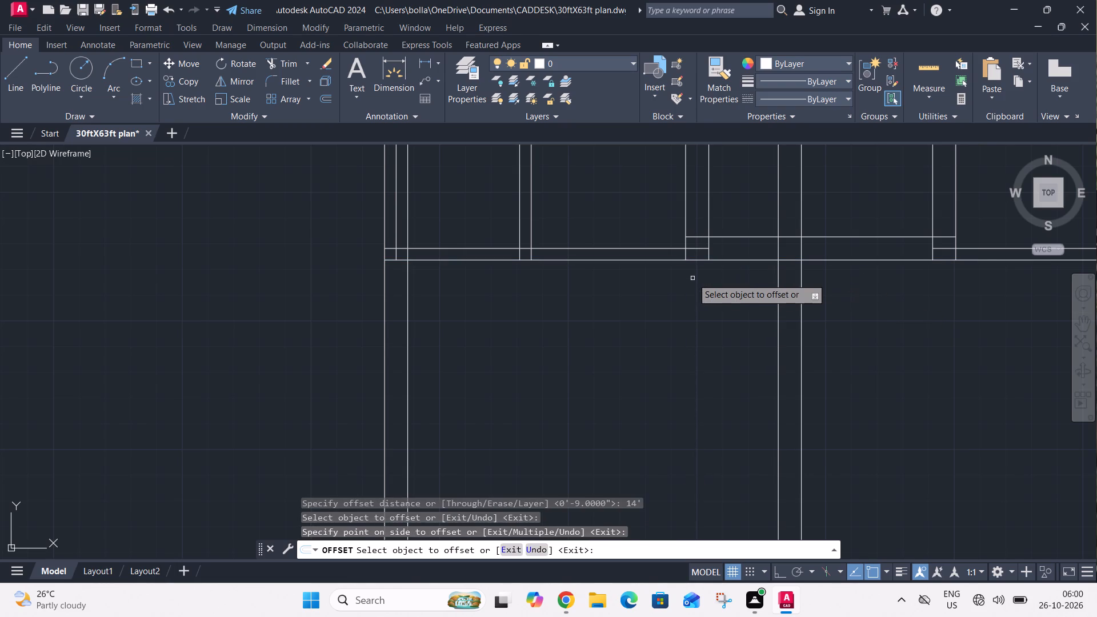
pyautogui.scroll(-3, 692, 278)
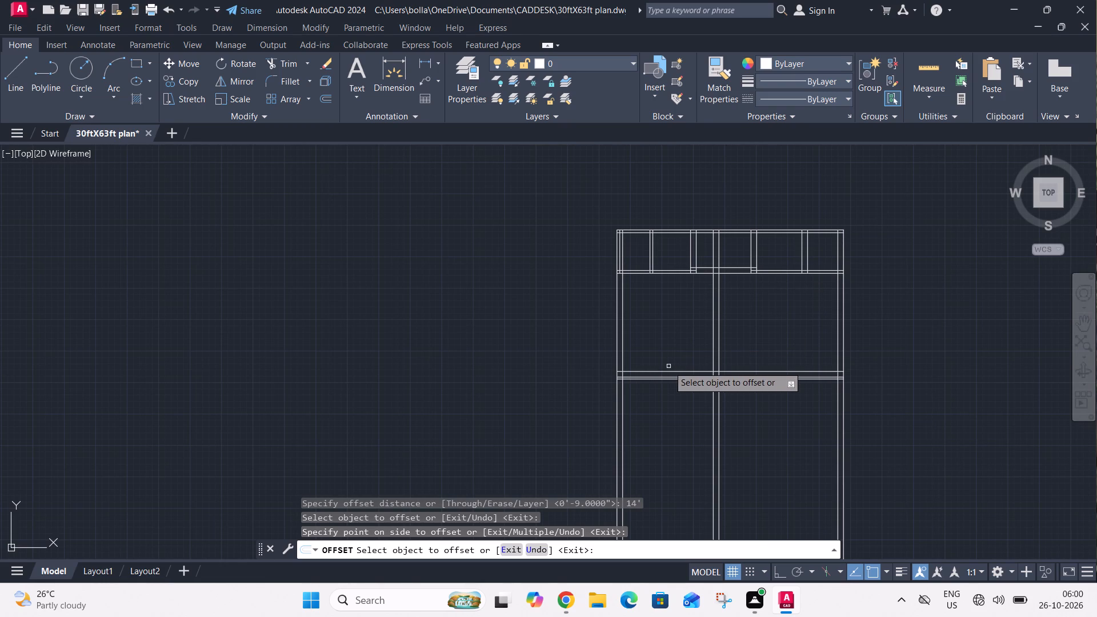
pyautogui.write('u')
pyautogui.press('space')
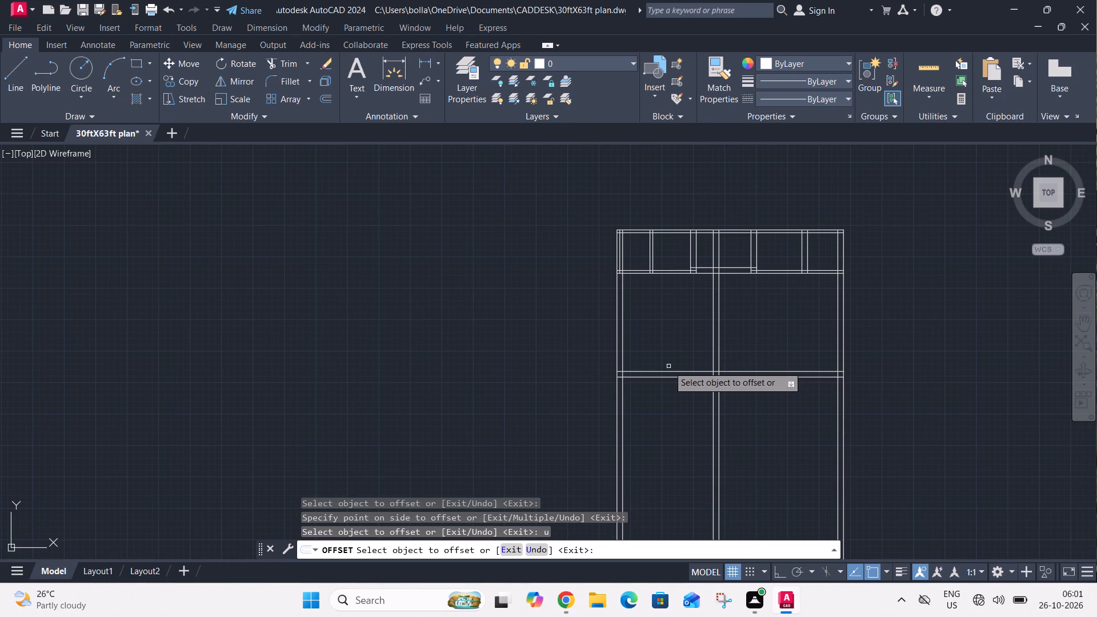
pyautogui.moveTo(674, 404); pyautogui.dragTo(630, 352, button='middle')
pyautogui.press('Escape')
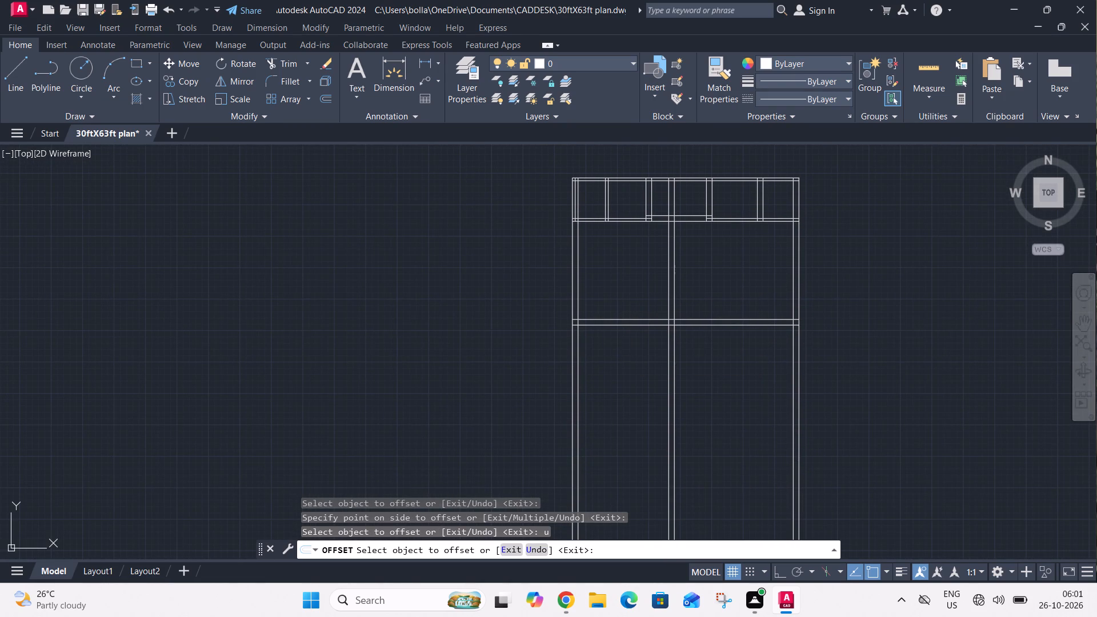
# Offset the bottom line of the horizontal wall below the two rooms 14' downward to set the next room's depth.
pyautogui.write('o')
pyautogui.press('space')
pyautogui.write("14'")
pyautogui.press('Return')
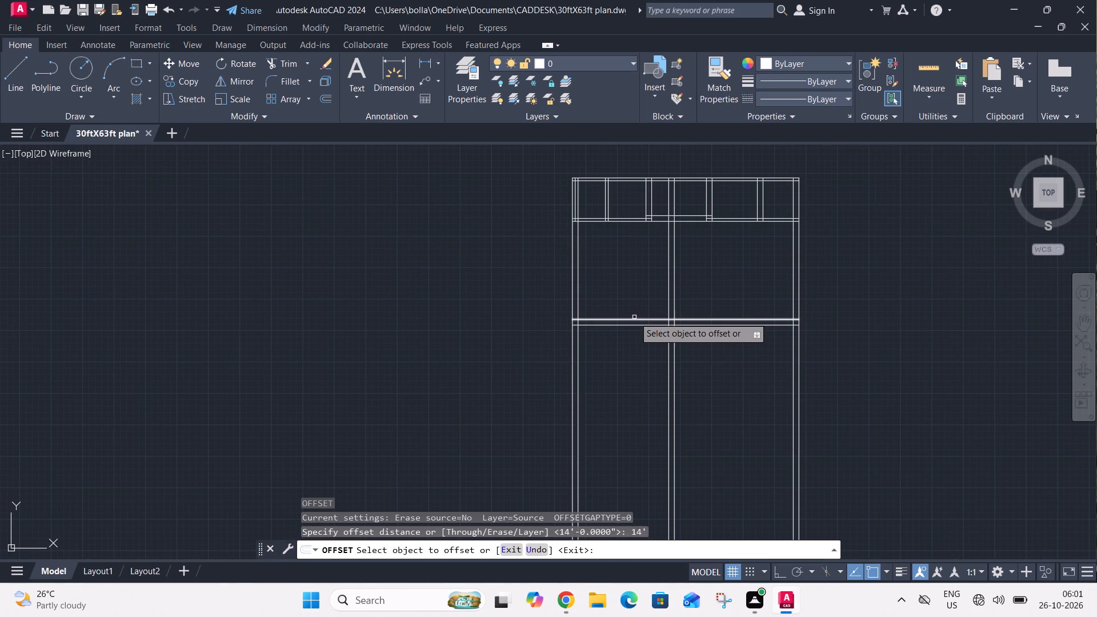
pyautogui.click(632, 323)
pyautogui.click(630, 347)
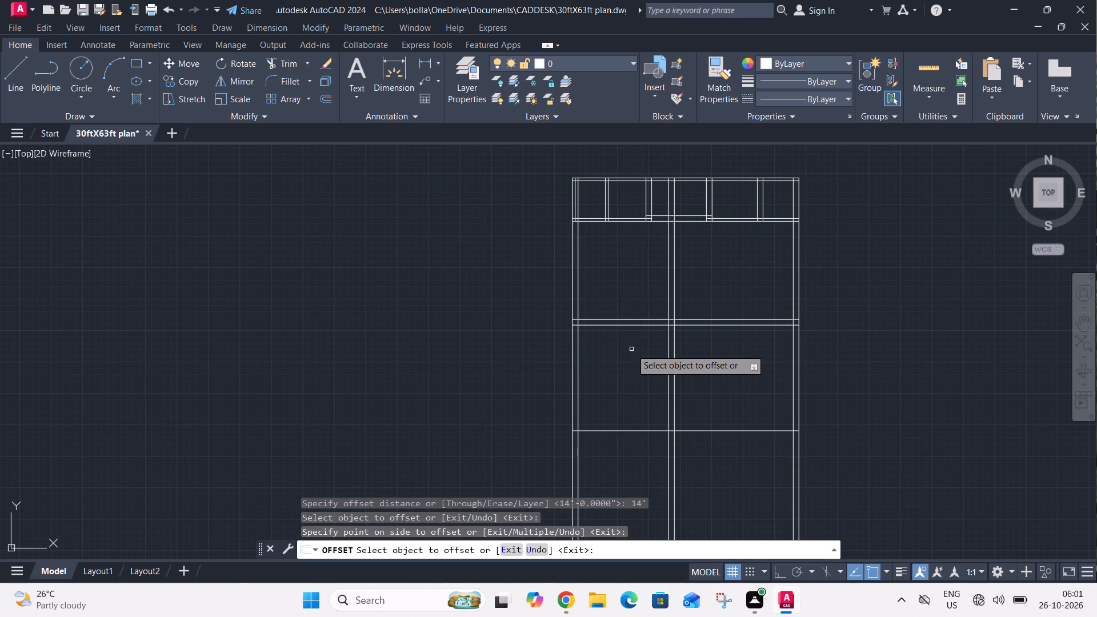
pyautogui.press('Escape')
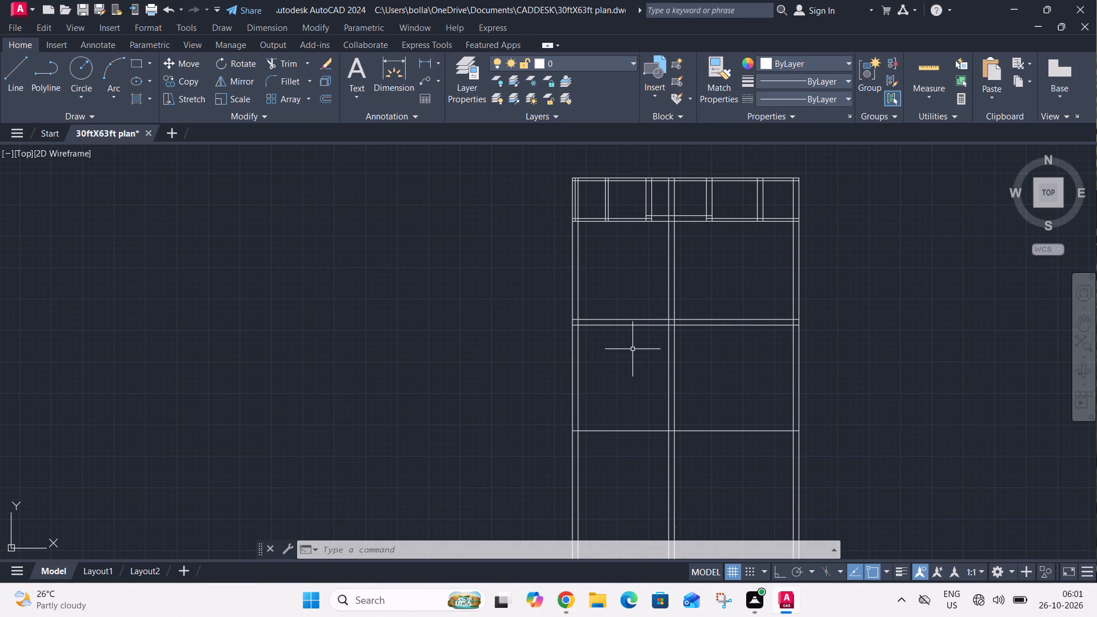
pyautogui.press('Escape')
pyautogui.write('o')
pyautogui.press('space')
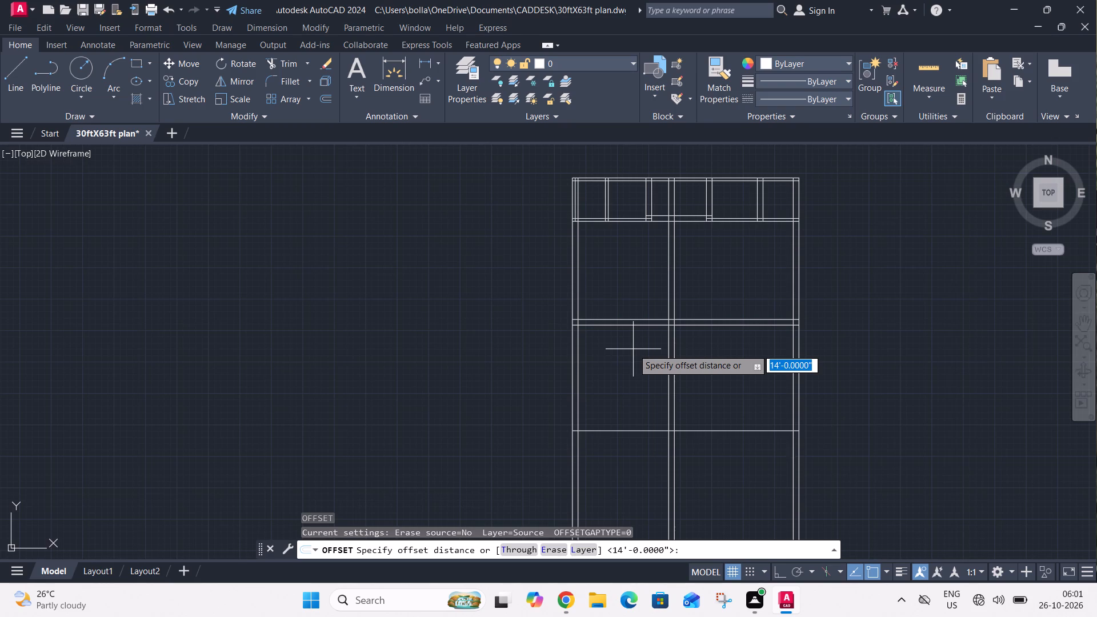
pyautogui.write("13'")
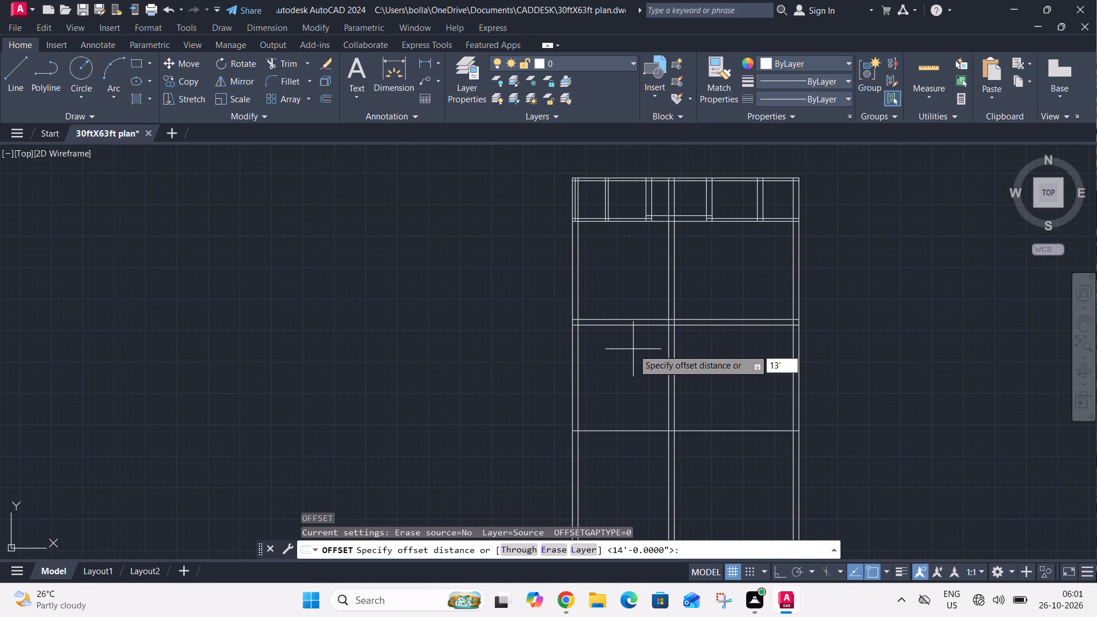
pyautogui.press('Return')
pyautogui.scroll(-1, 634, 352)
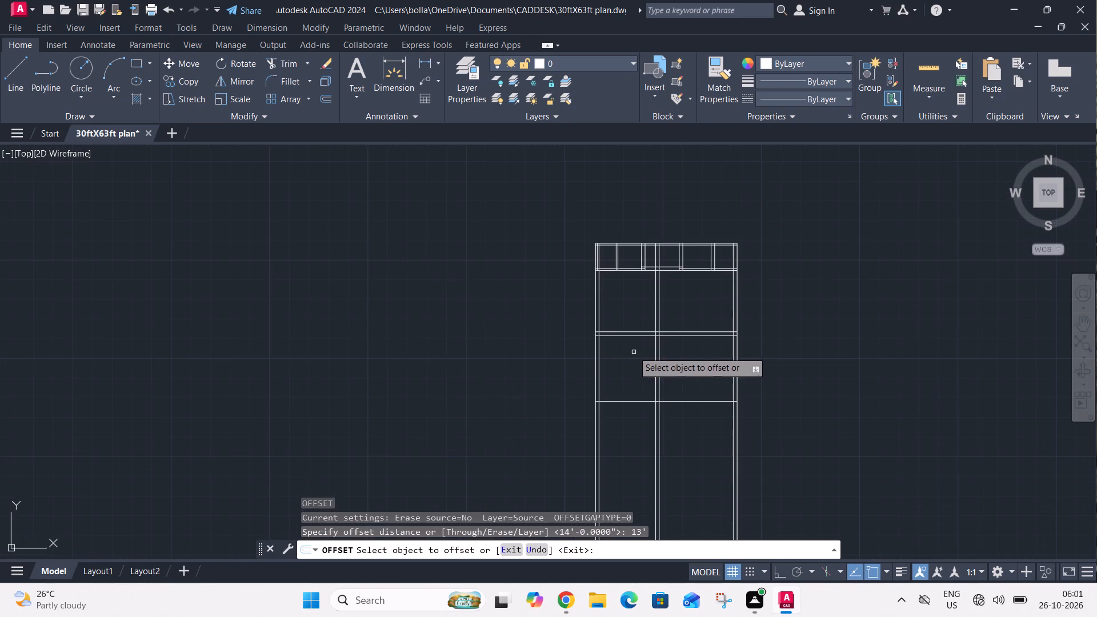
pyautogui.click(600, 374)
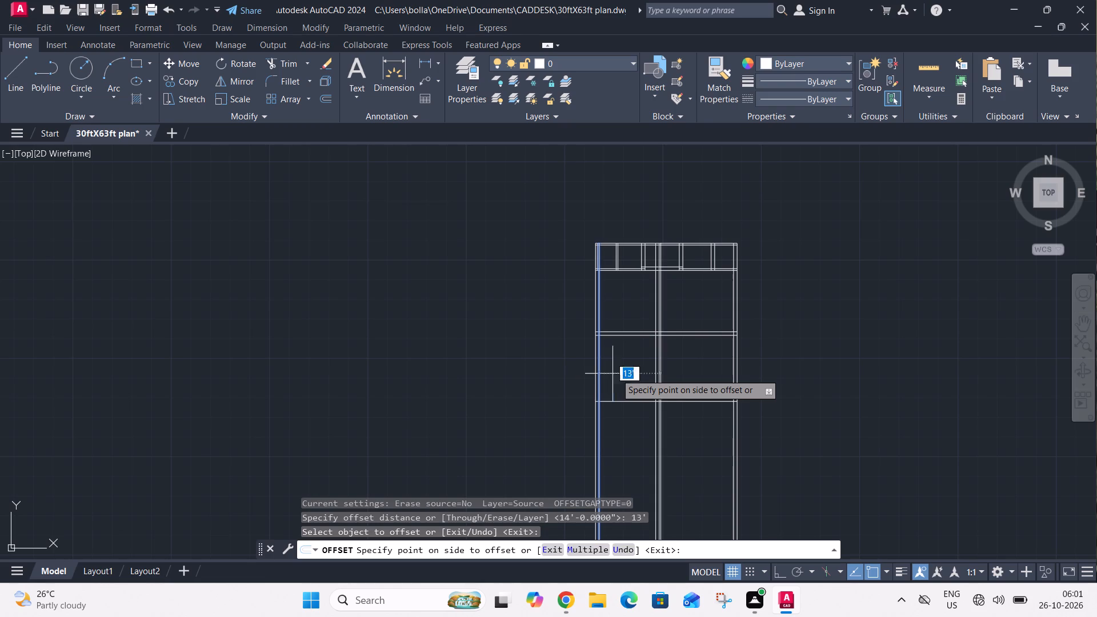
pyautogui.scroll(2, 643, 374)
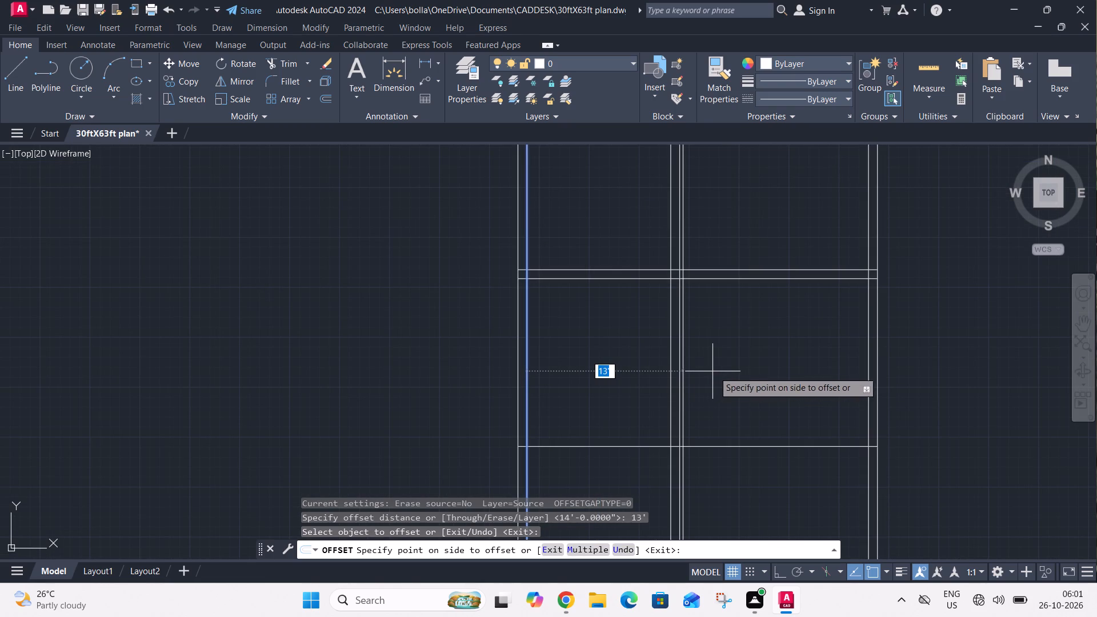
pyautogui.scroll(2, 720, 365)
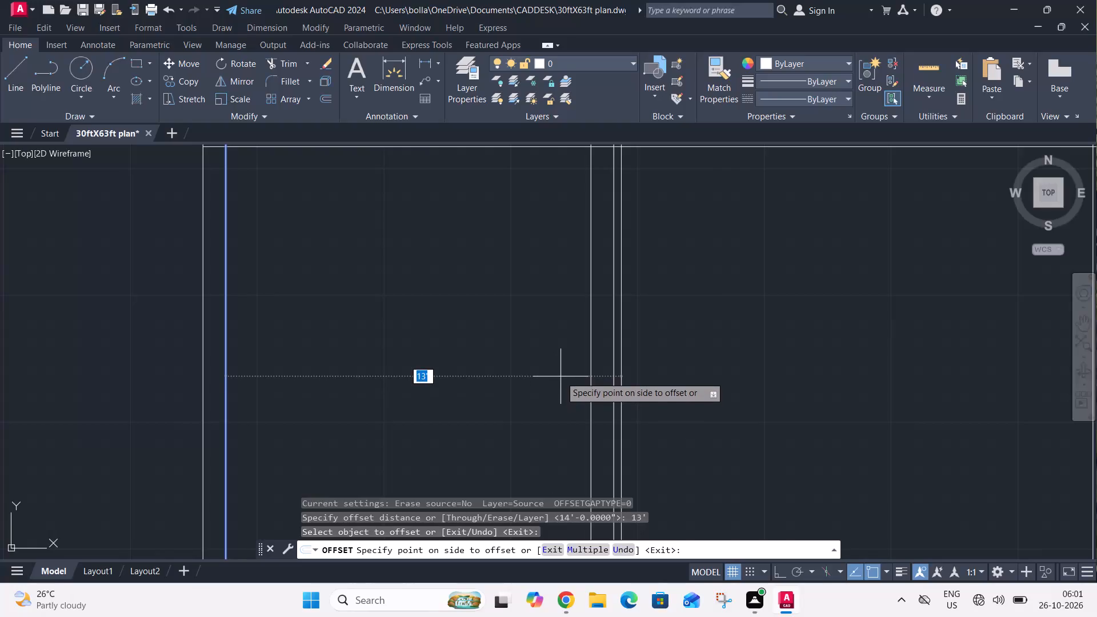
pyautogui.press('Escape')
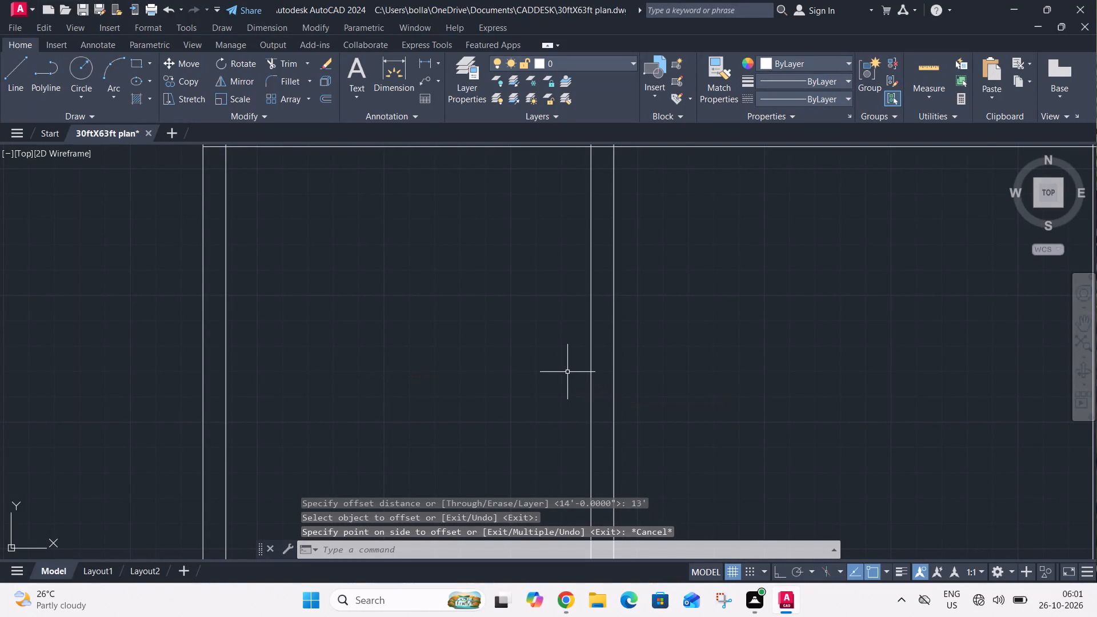
# Trim away both lines of the vertical dividing wall below the two rooms, including the parts beyond the 14' offset line.
pyautogui.write('tr')
pyautogui.press('space')
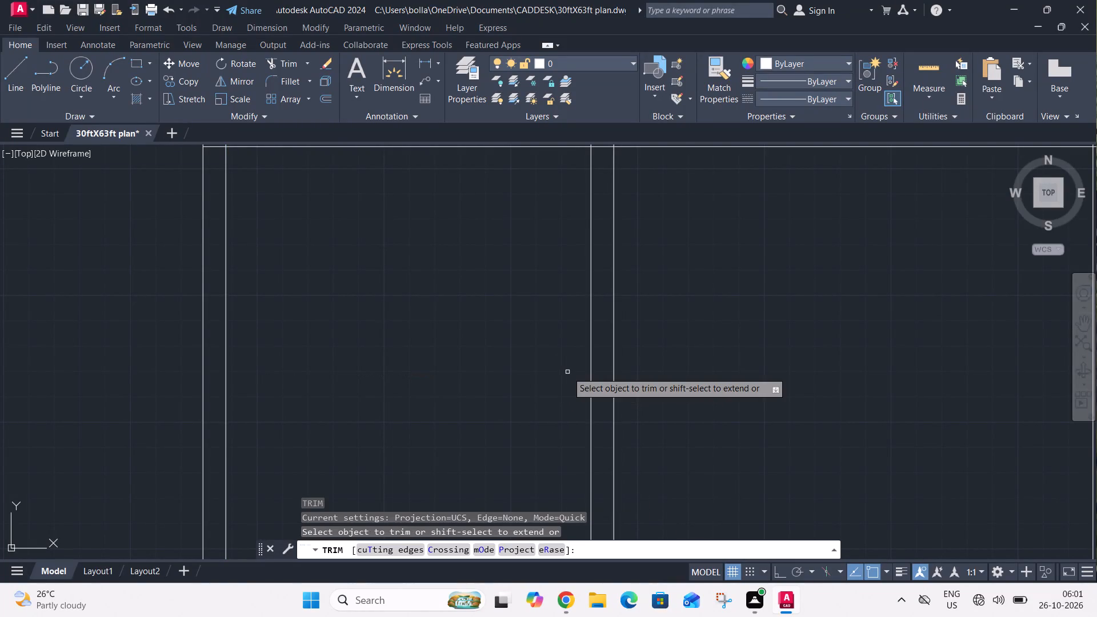
pyautogui.scroll(-1, 559, 364)
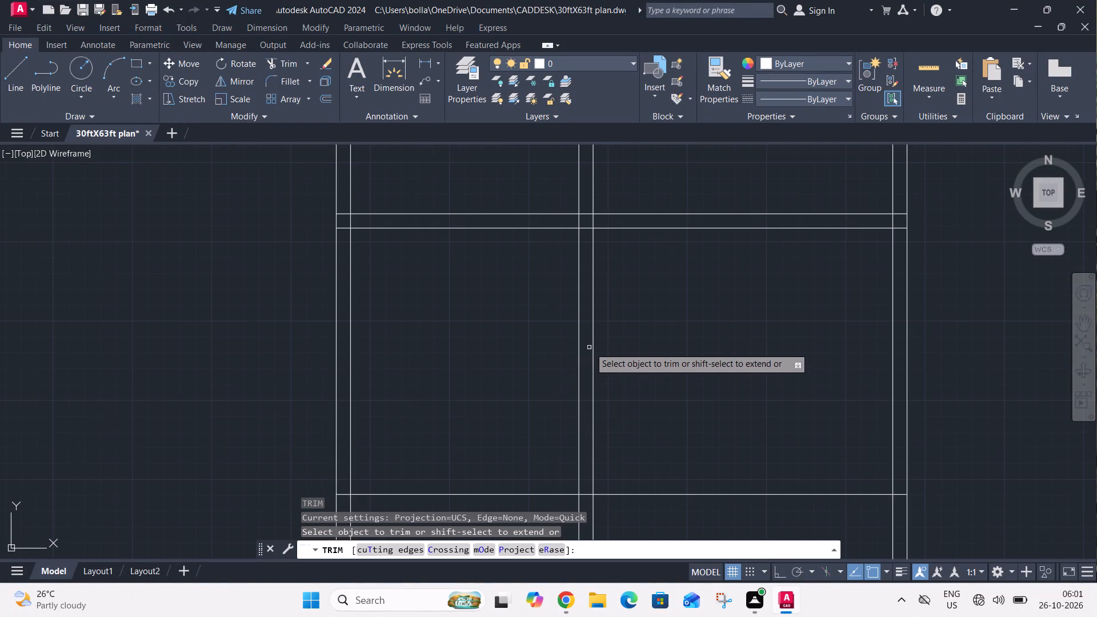
pyautogui.click(636, 349)
pyautogui.click(531, 382)
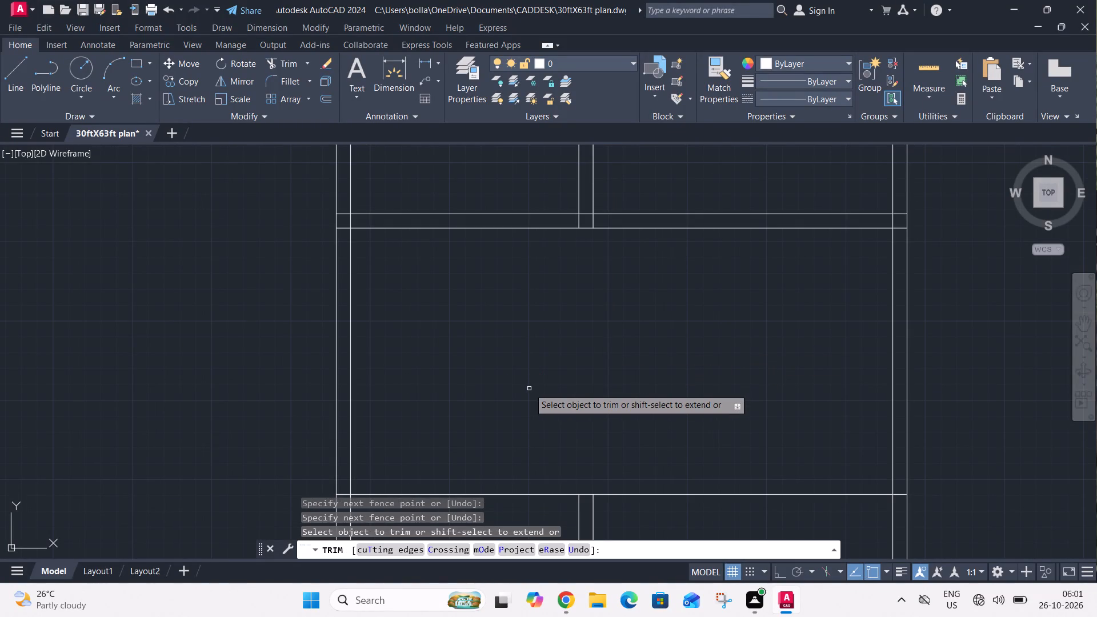
pyautogui.scroll(-2, 521, 263)
pyautogui.click(560, 392)
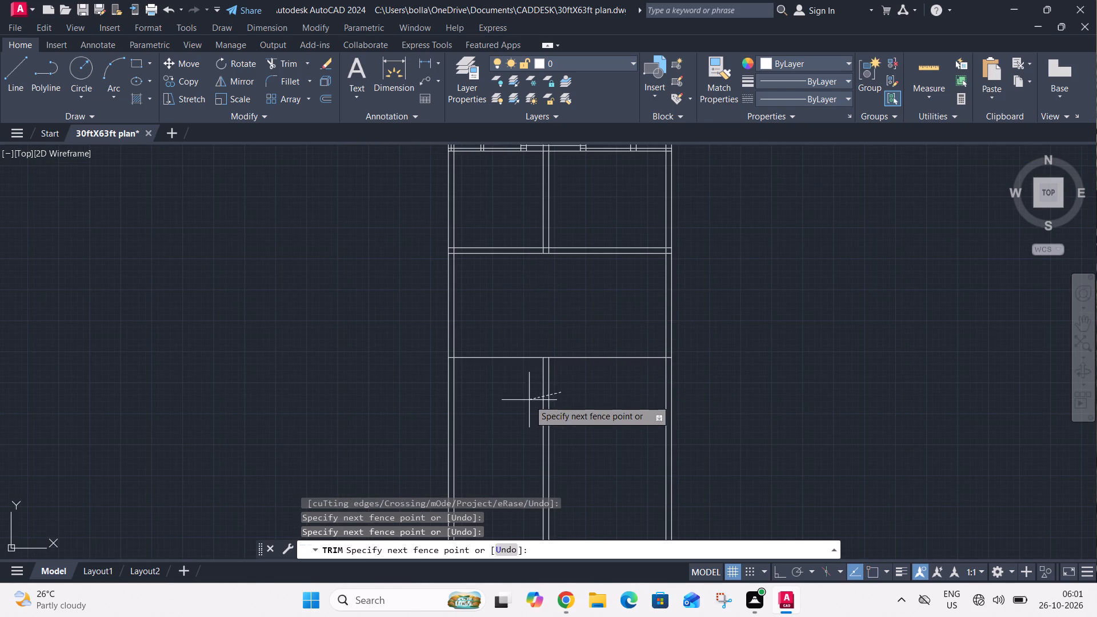
pyautogui.click(525, 400)
pyautogui.scroll(2, 529, 339)
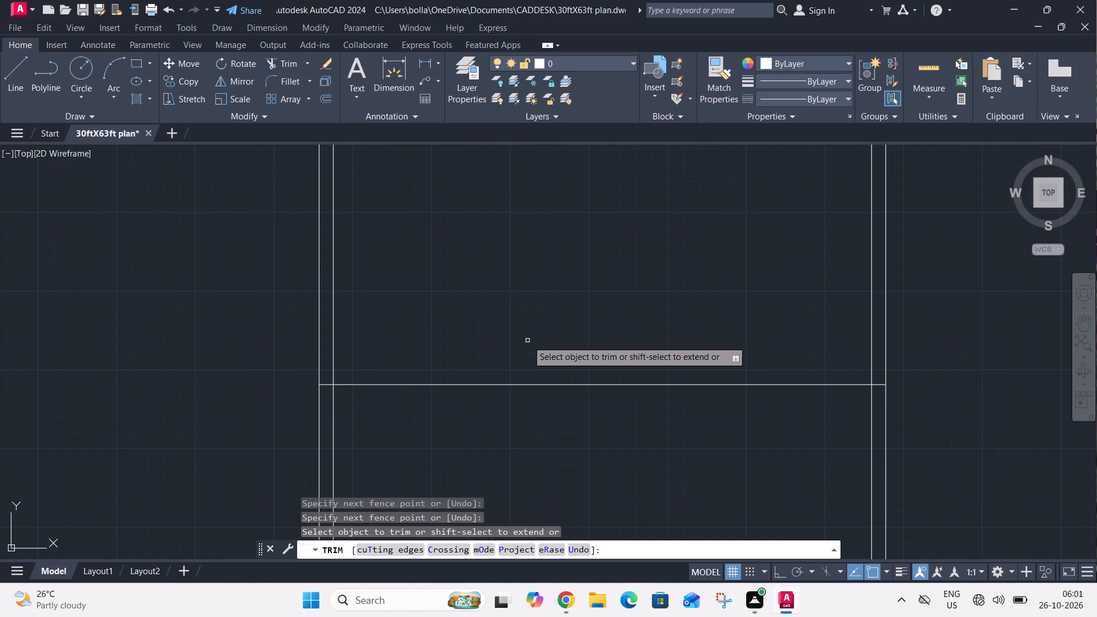
# Offset the left outer wall's inner line 13' to the right, into the space below the two rooms.
pyautogui.press('Escape')
pyautogui.write('o')
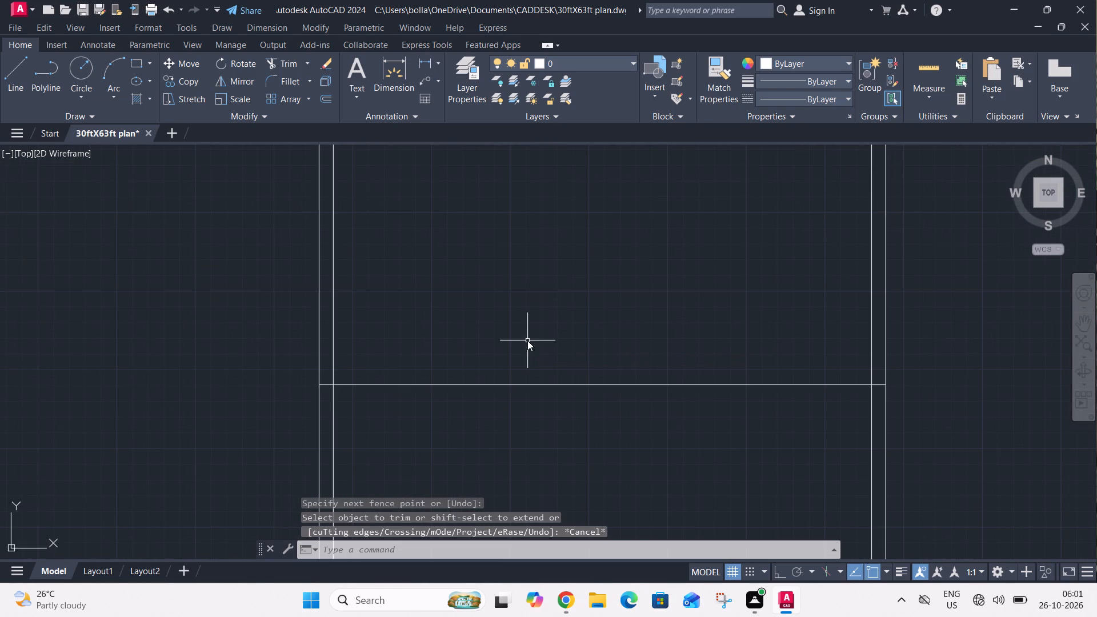
pyautogui.press('space')
pyautogui.press('space')
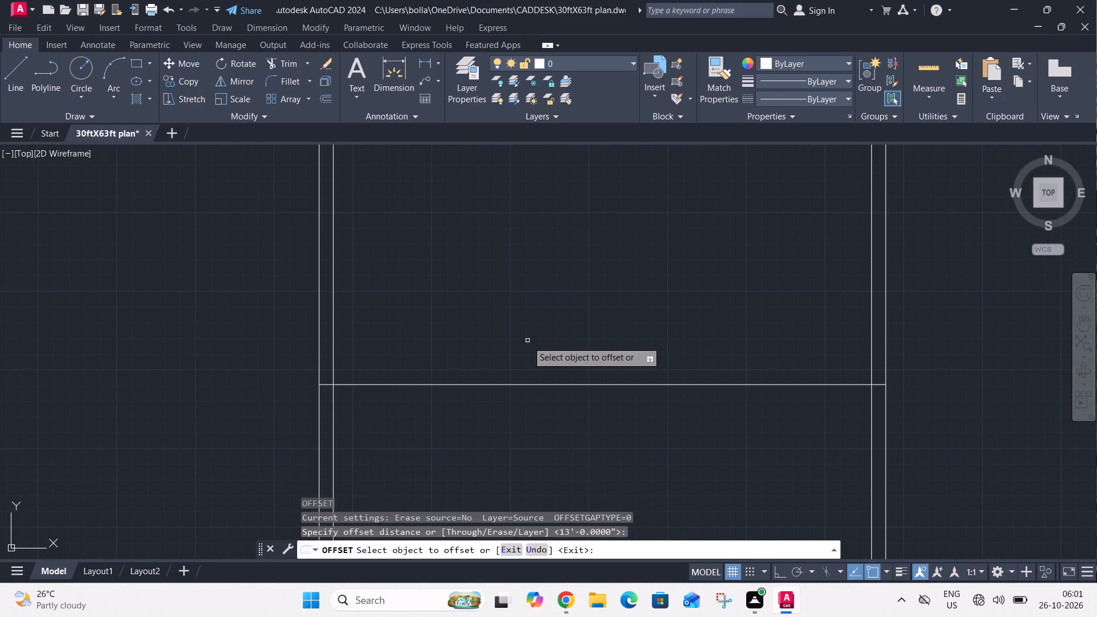
pyautogui.click(331, 358)
pyautogui.click(372, 356)
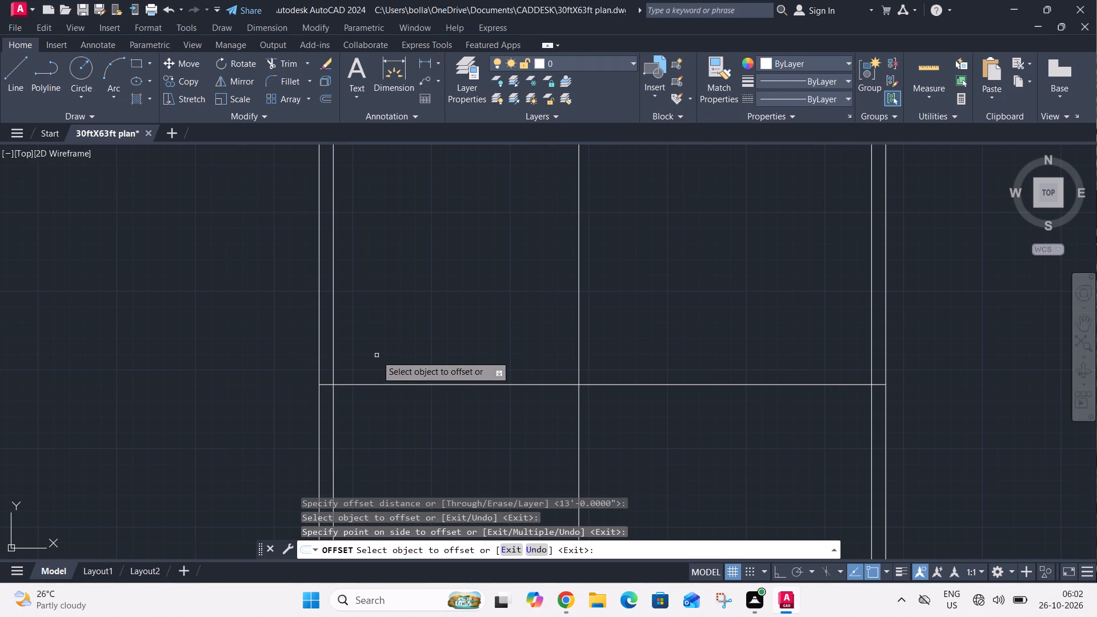
pyautogui.moveTo(377, 355); pyautogui.dragTo(361, 396, button='middle')
pyautogui.scroll(-2, 361, 397)
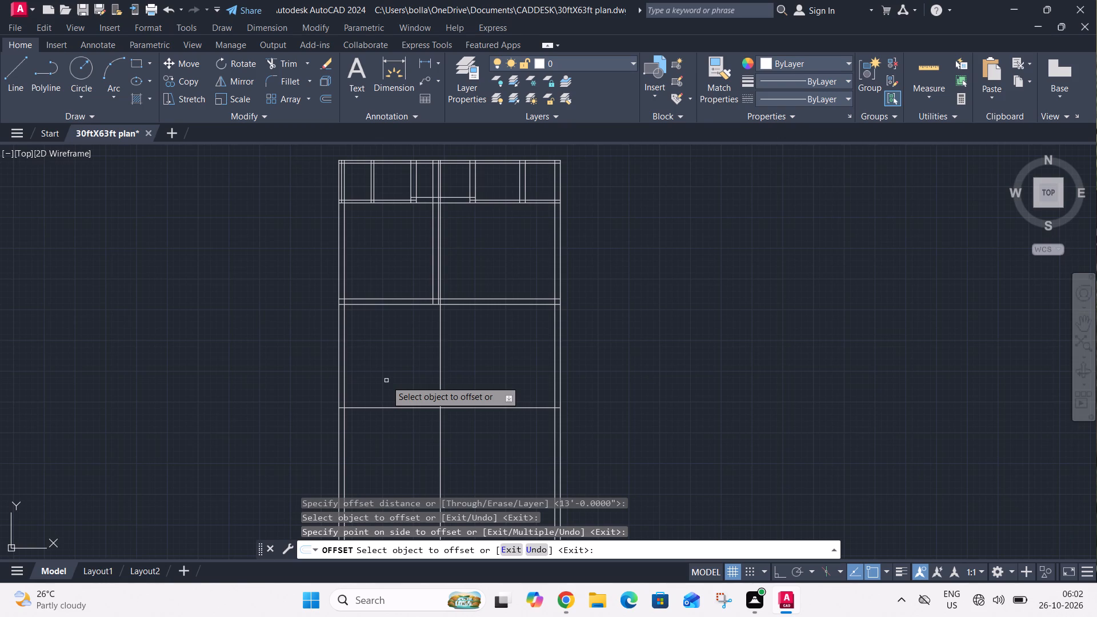
# Offset the new 13' vertical line 9" to the right to give that wall its thickness.
pyautogui.press('Escape')
pyautogui.write('o')
pyautogui.press('space')
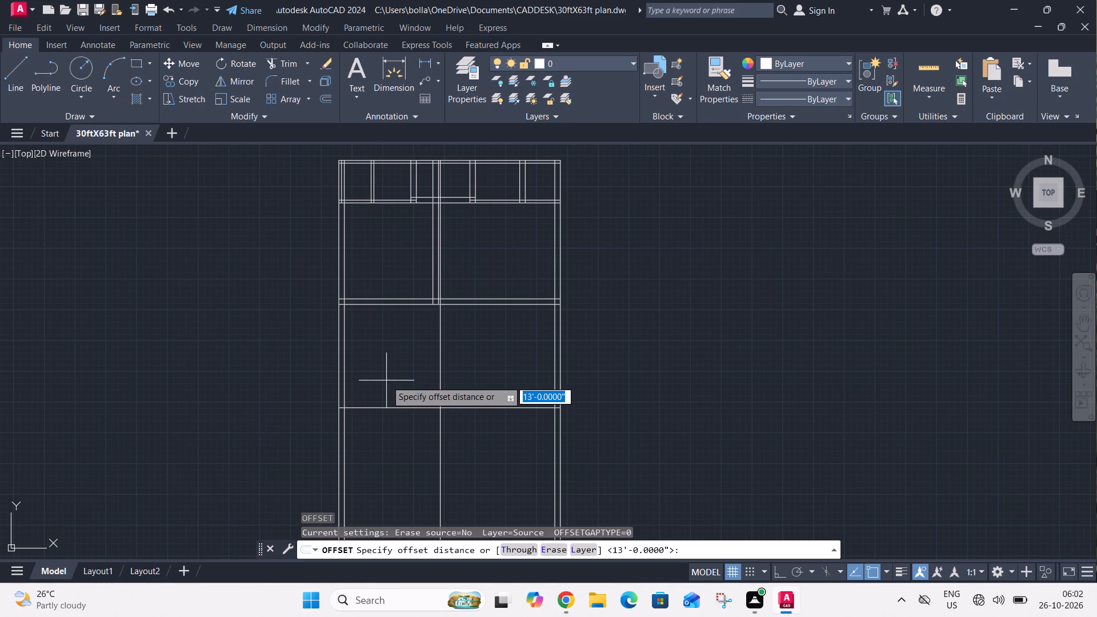
pyautogui.write('9"')
pyautogui.press('Return')
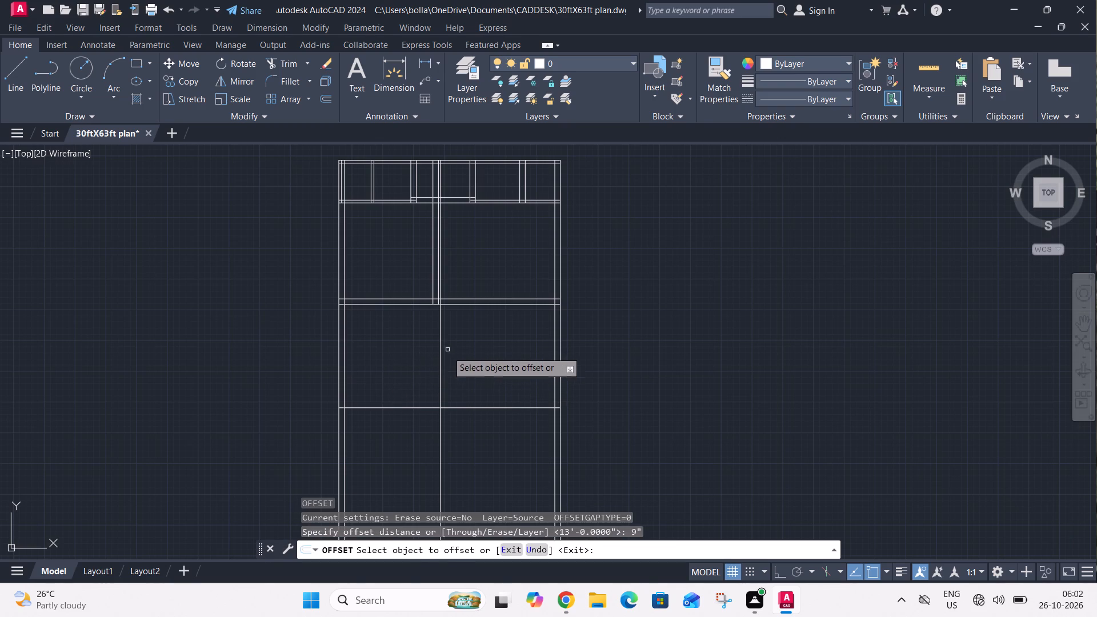
pyautogui.click(439, 375)
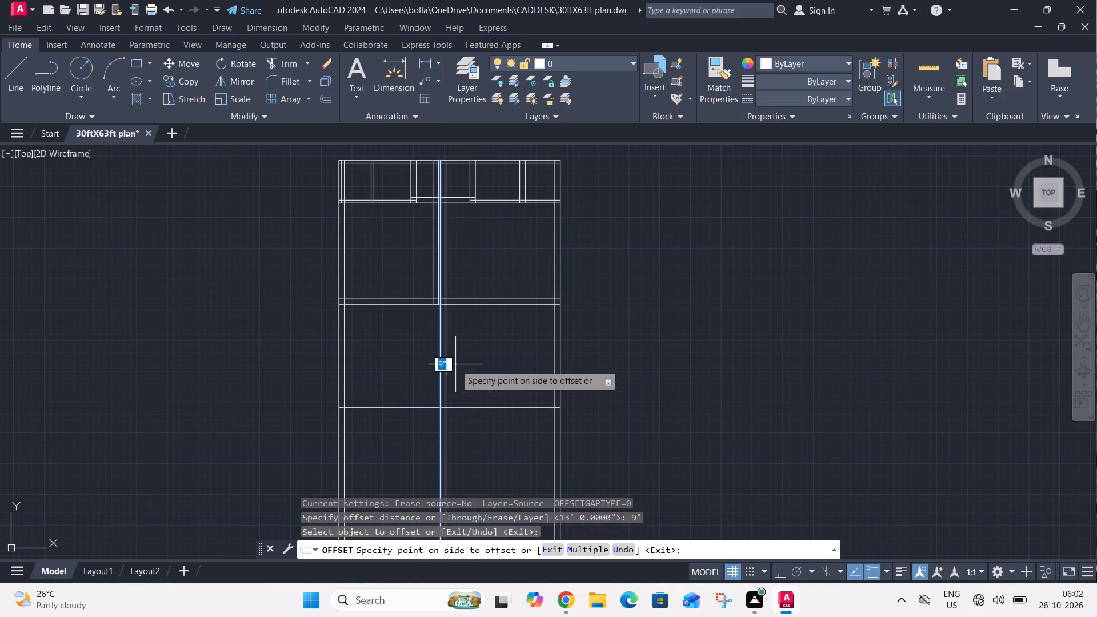
pyautogui.click(456, 364)
pyautogui.press('Escape')
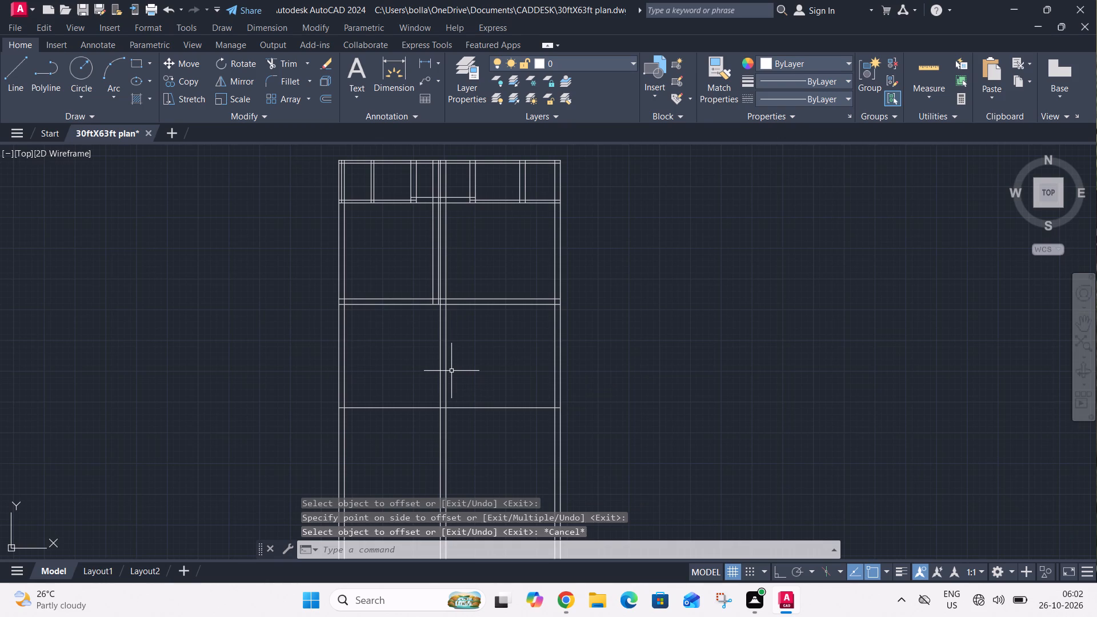
# Offset the right outer wall's inner line 11' to the left.
pyautogui.write('o')
pyautogui.press('space')
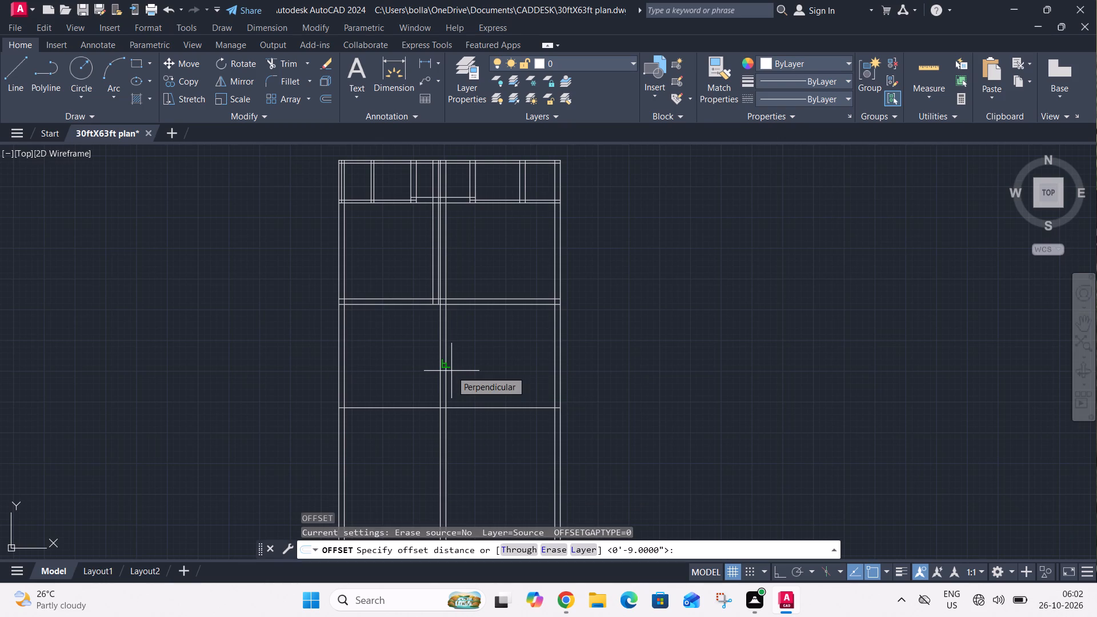
pyautogui.write("11'")
pyautogui.press('Return')
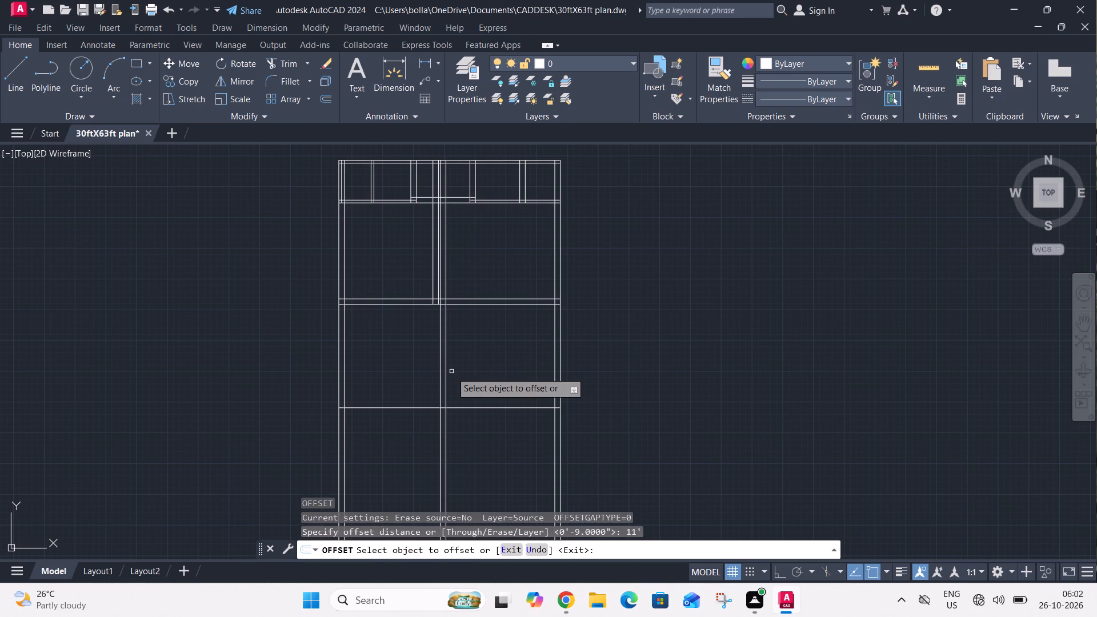
pyautogui.click(555, 356)
pyautogui.click(546, 361)
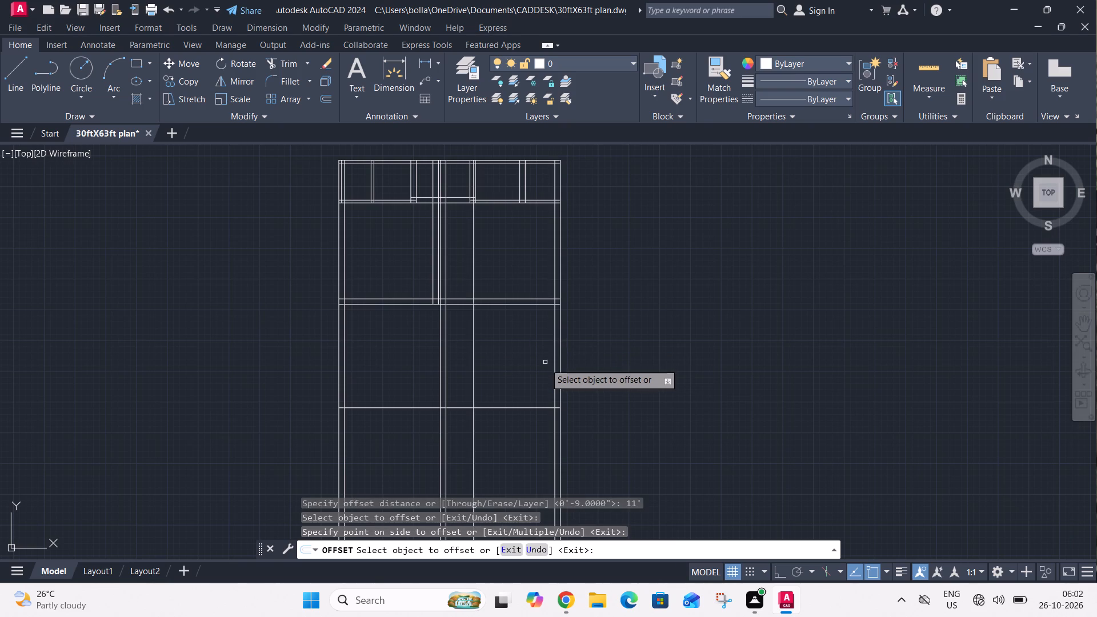
pyautogui.press('Escape')
# Offset the bottom line of the horizontal wall below the two rooms 7' downward.
pyautogui.write("o 7'")
pyautogui.press('Return')
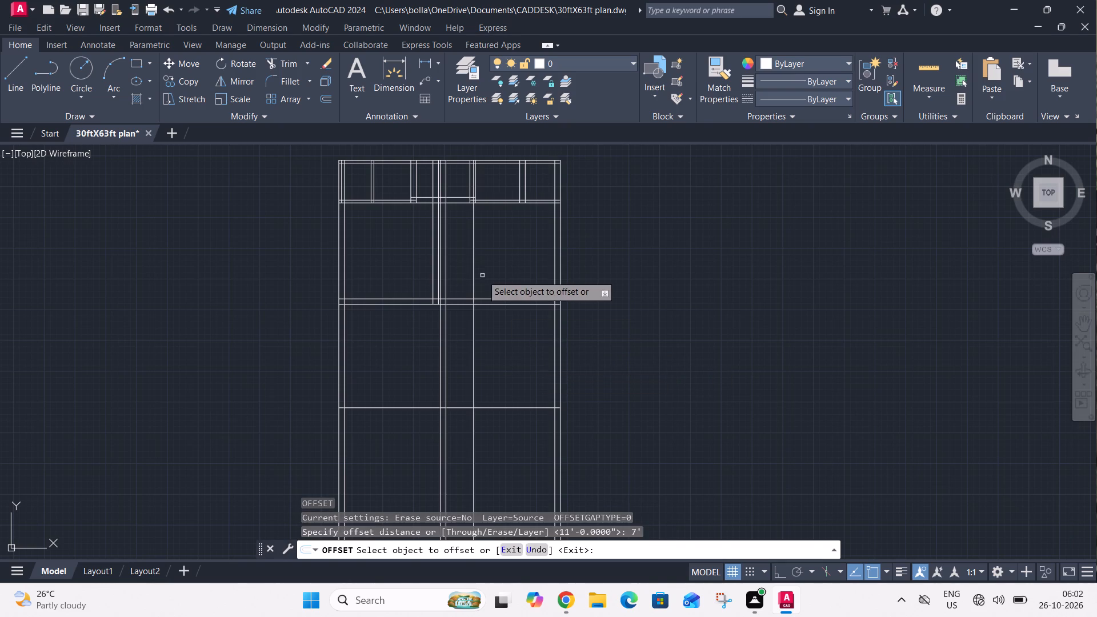
pyautogui.click(498, 302)
pyautogui.click(498, 321)
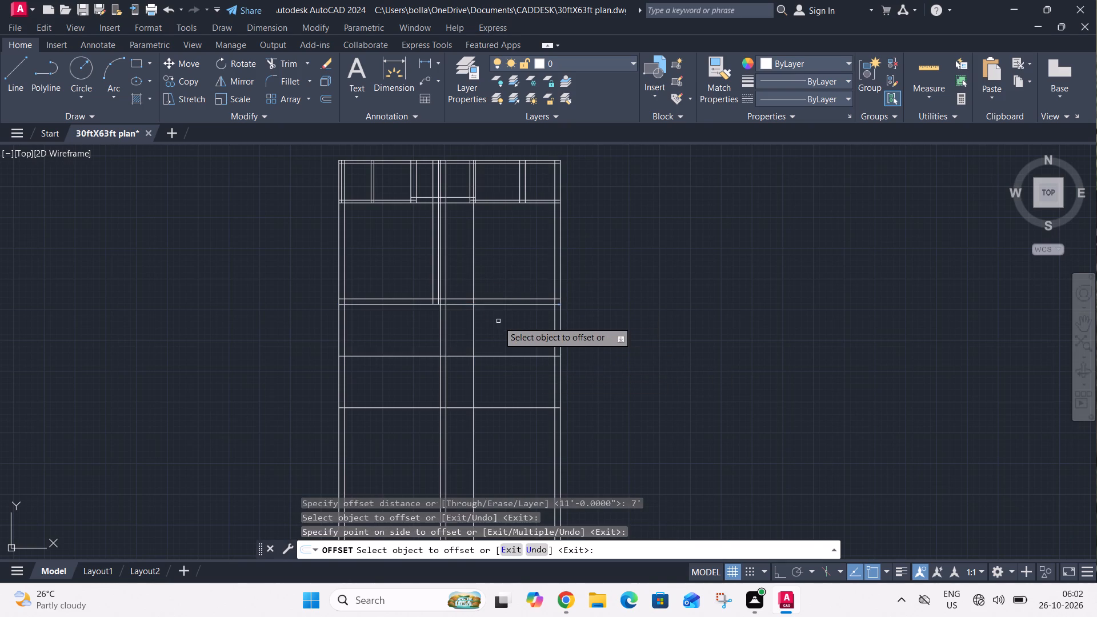
pyautogui.press('Escape')
# Offset the new 7' horizontal line 4.5" downward to form a thin partition wall.
pyautogui.write('o')
pyautogui.press('space')
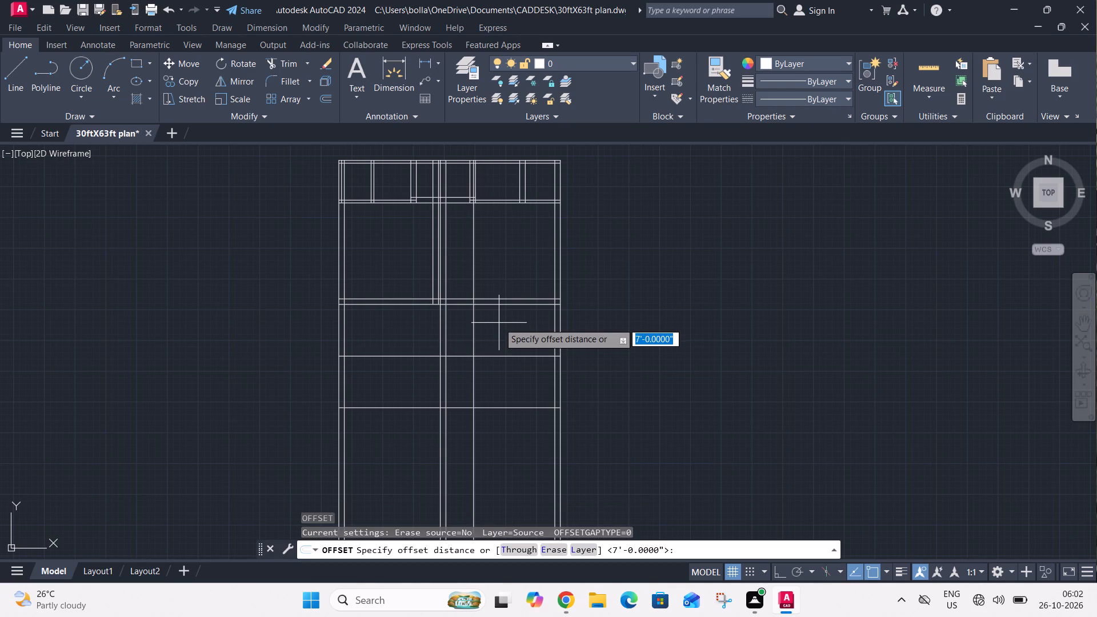
pyautogui.write('4.5"')
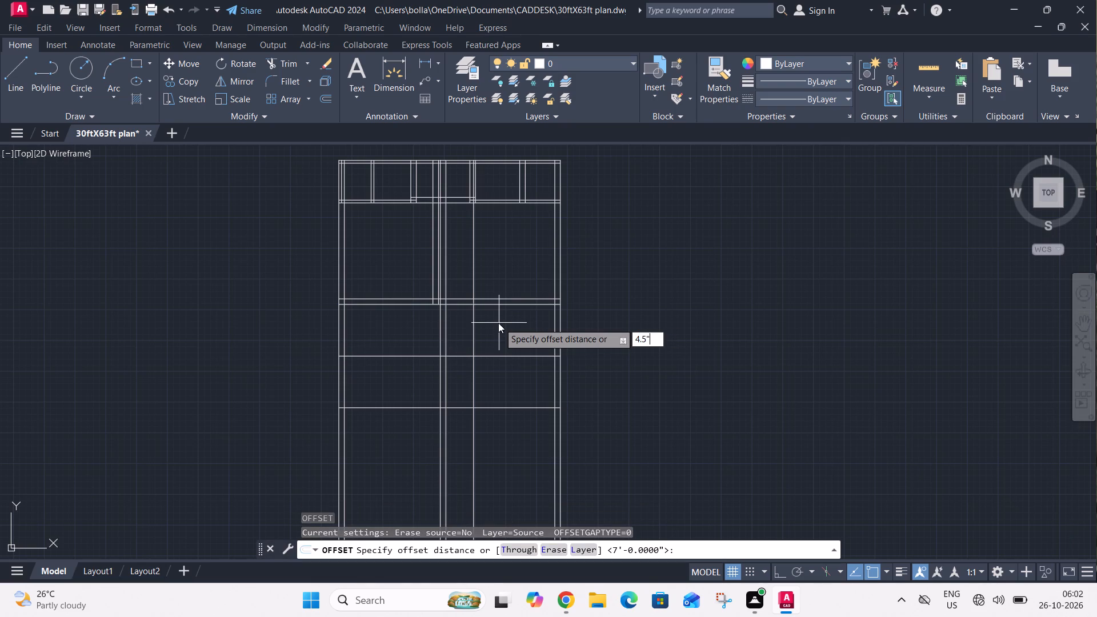
pyautogui.press('Return')
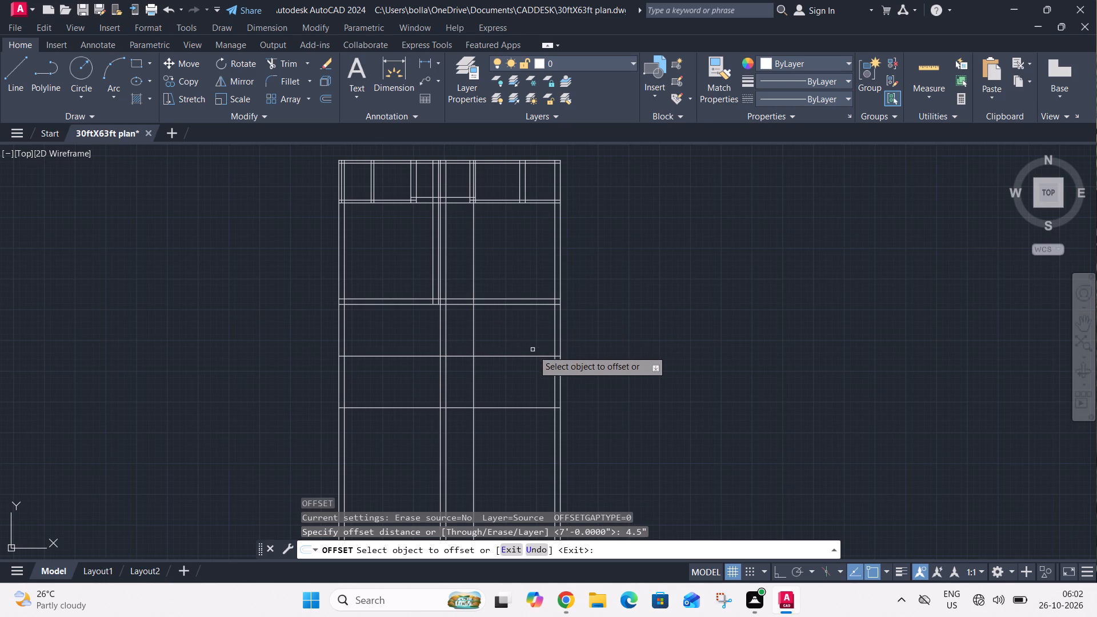
pyautogui.click(537, 355)
pyautogui.click(550, 394)
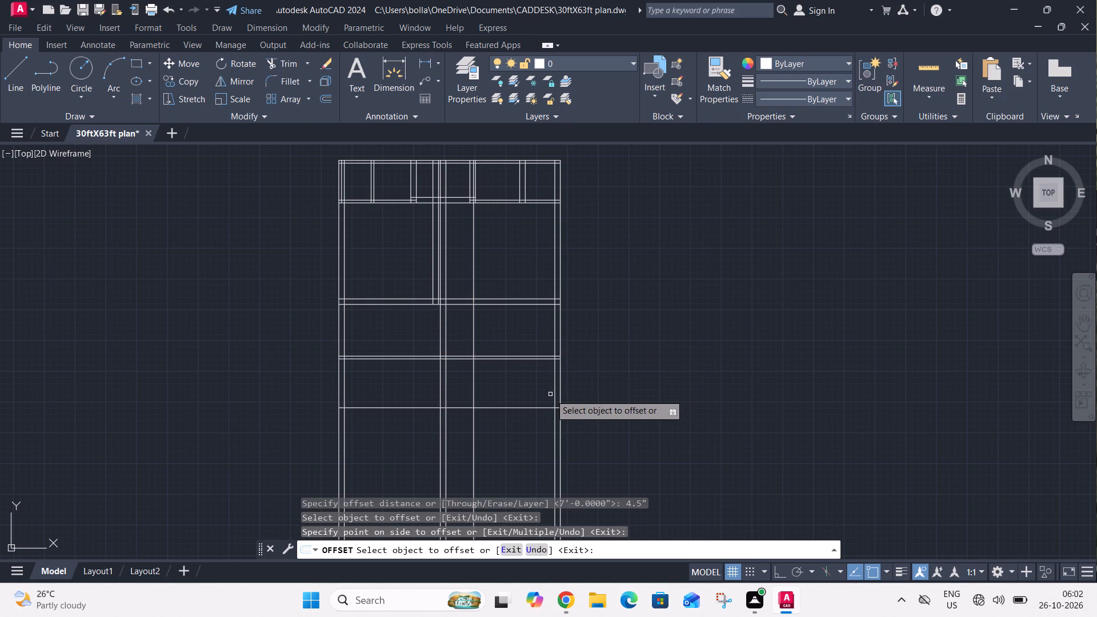
pyautogui.press('Escape')
# Form two 9" walls by offsetting the 14' horizontal line downward and the 11' vertical line to the left.
pyautogui.write('o')
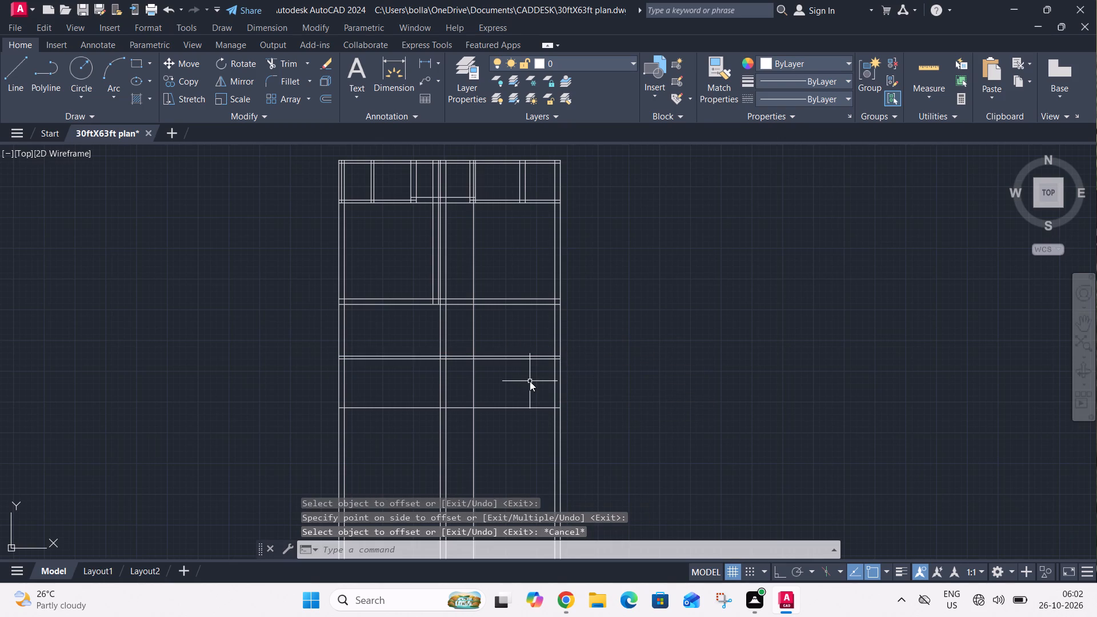
pyautogui.press('space')
pyautogui.write('9"')
pyautogui.press('Return')
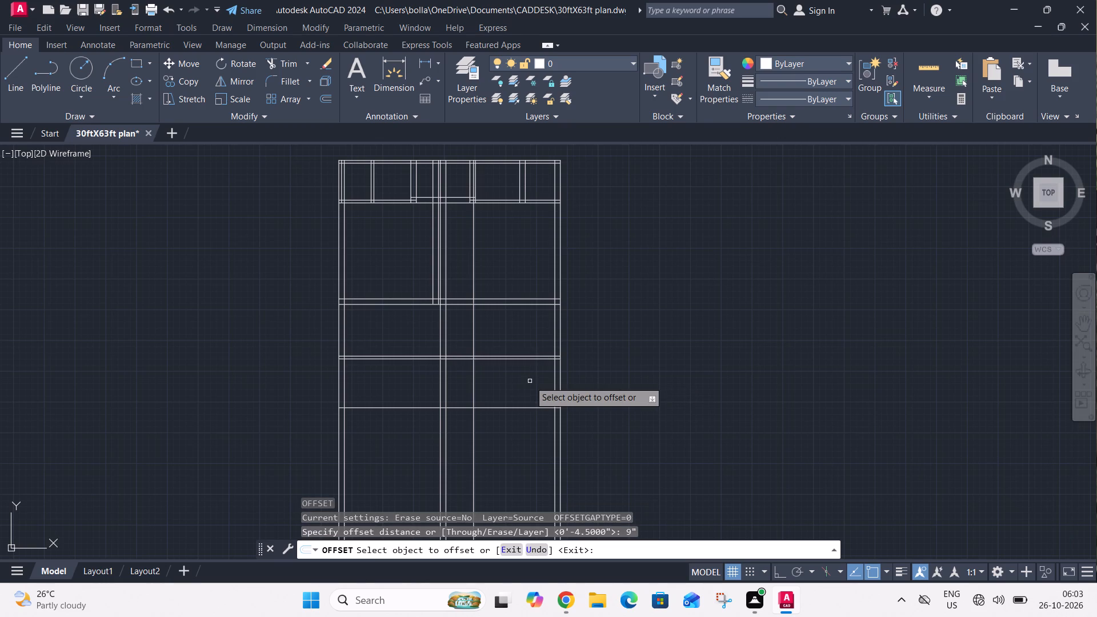
pyautogui.click(513, 409)
pyautogui.click(517, 444)
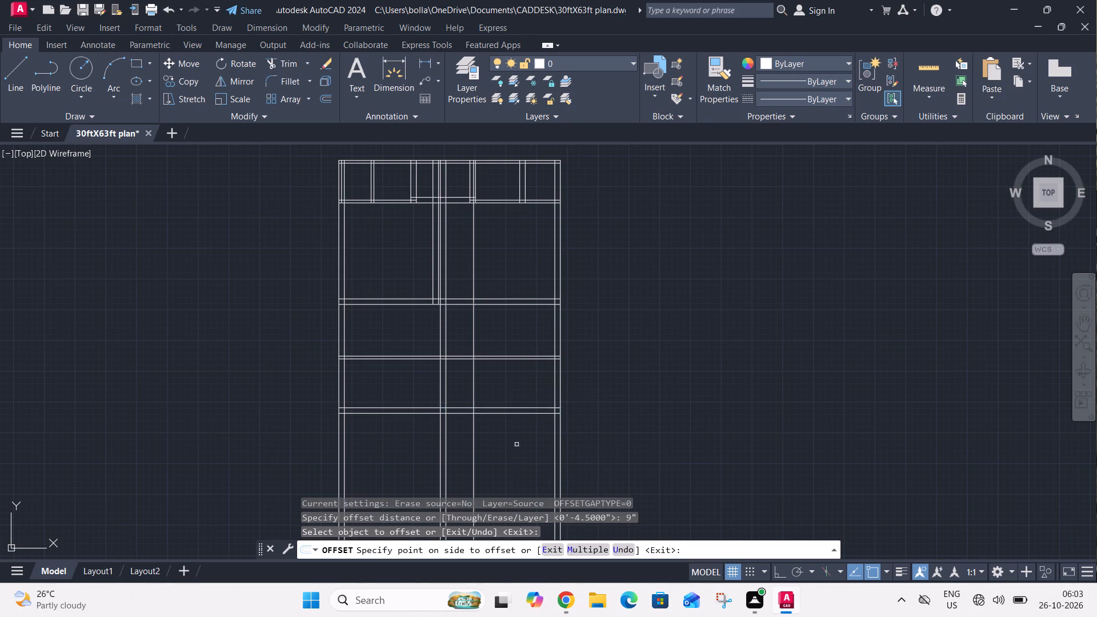
pyautogui.click(474, 395)
pyautogui.click(443, 388)
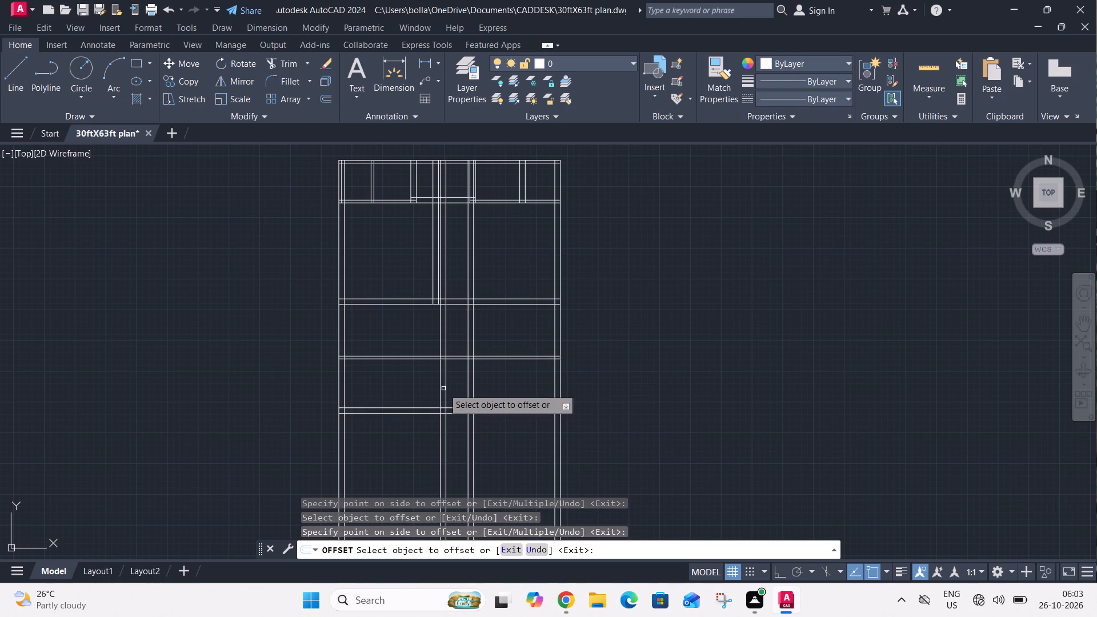
pyautogui.press('Escape')
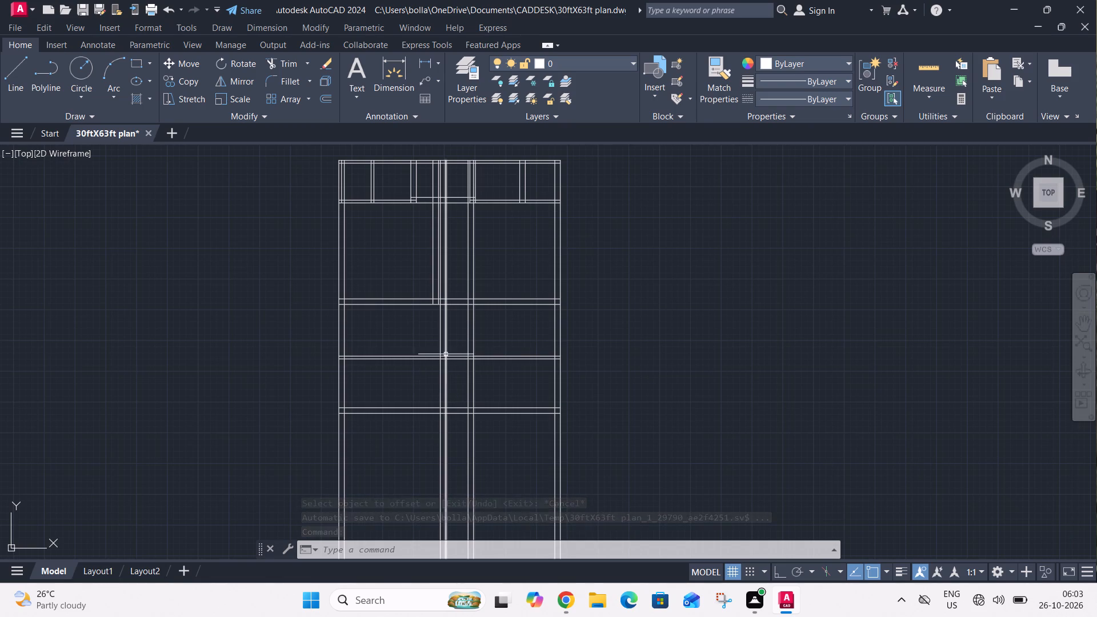
# Measure the passage width between the two new vertical walls with a linear dimension.
pyautogui.scroll(1, 446, 354)
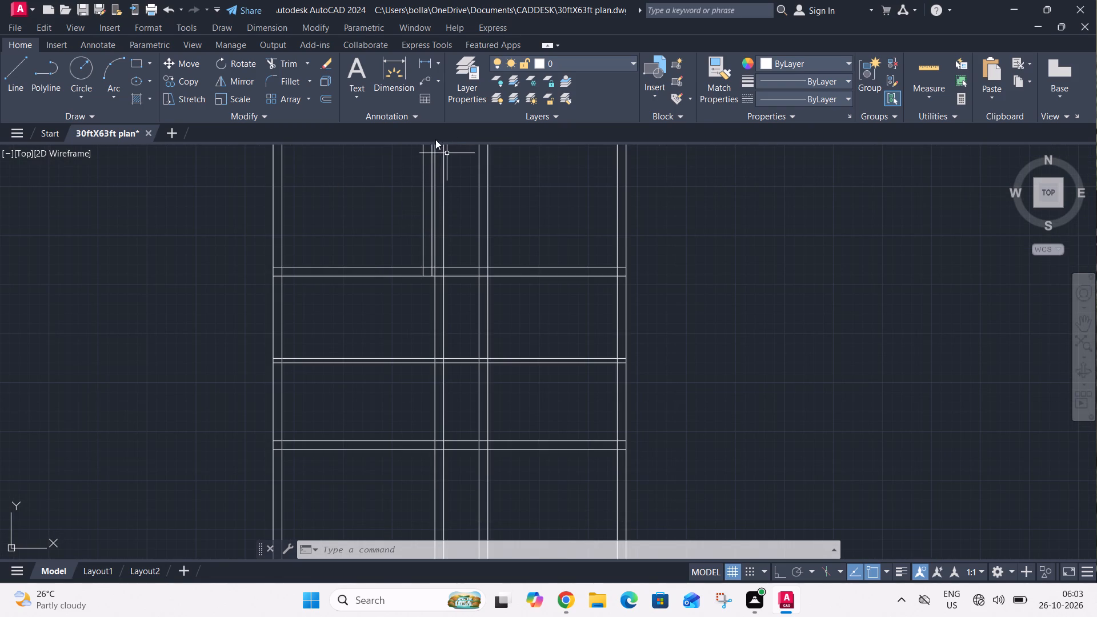
pyautogui.click(431, 64)
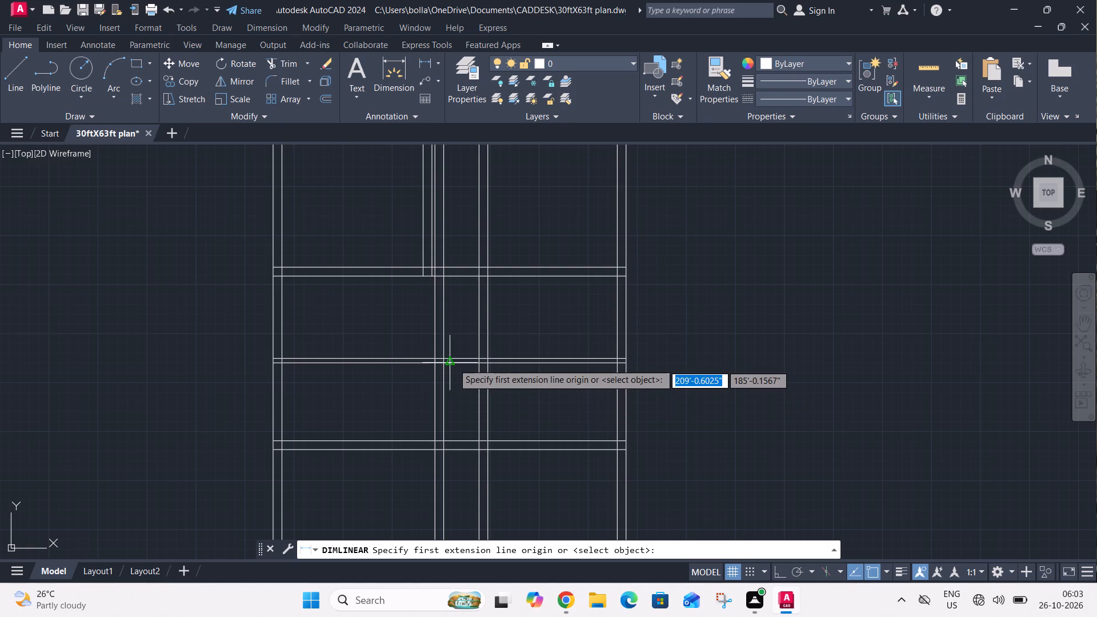
pyautogui.click(444, 364)
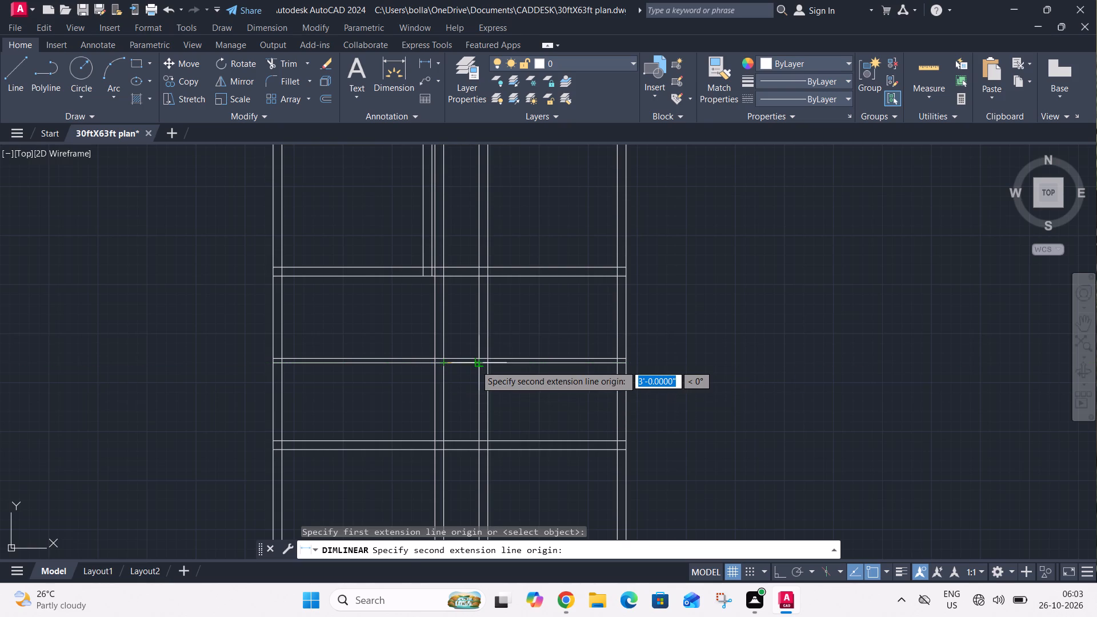
pyautogui.scroll(3, 475, 365)
pyautogui.click(481, 358)
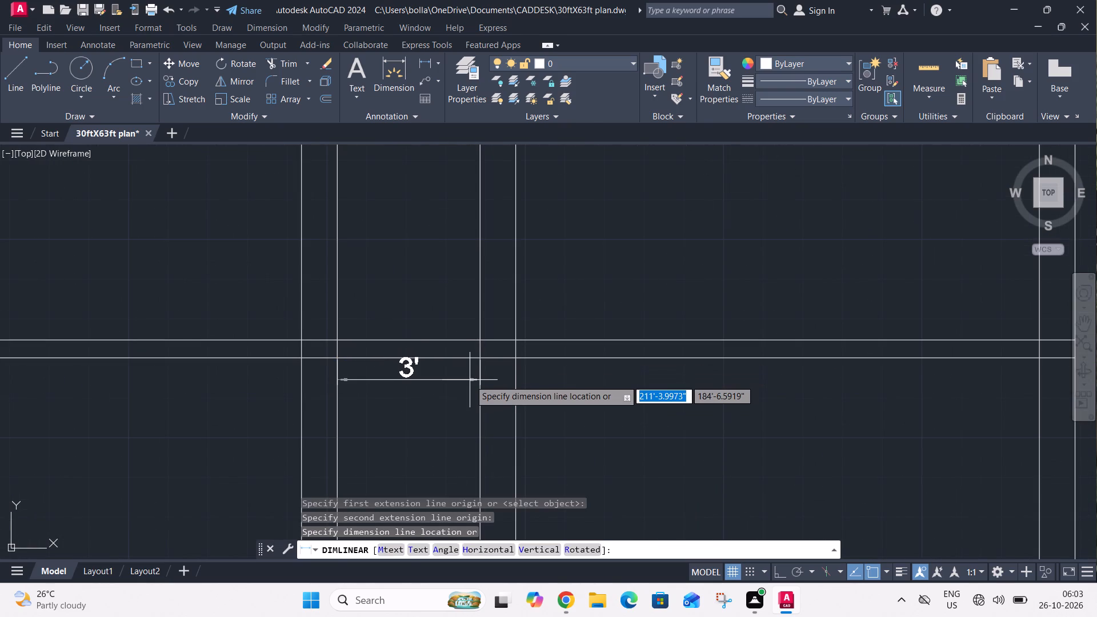
pyautogui.press('Escape')
# Measure the clear depth from the 4.5" partition's bottom line to the top line of the 9" horizontal wall below.
pyautogui.click(423, 64)
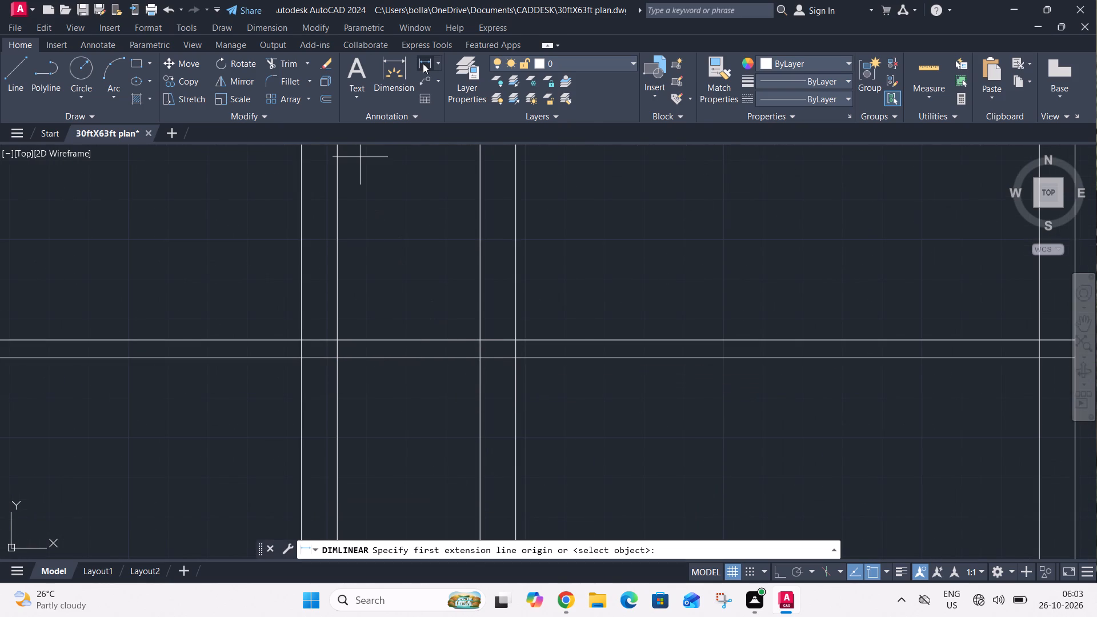
pyautogui.scroll(-3, 423, 63)
pyautogui.scroll(-1, 370, 387)
pyautogui.click(350, 367)
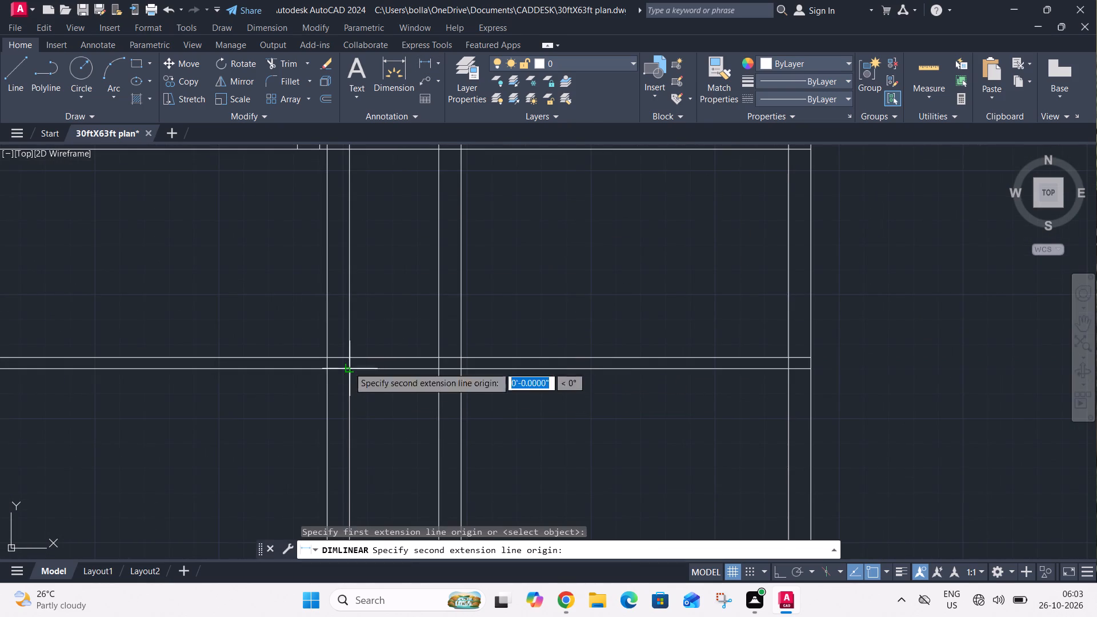
pyautogui.scroll(-3, 365, 342)
pyautogui.scroll(3, 360, 400)
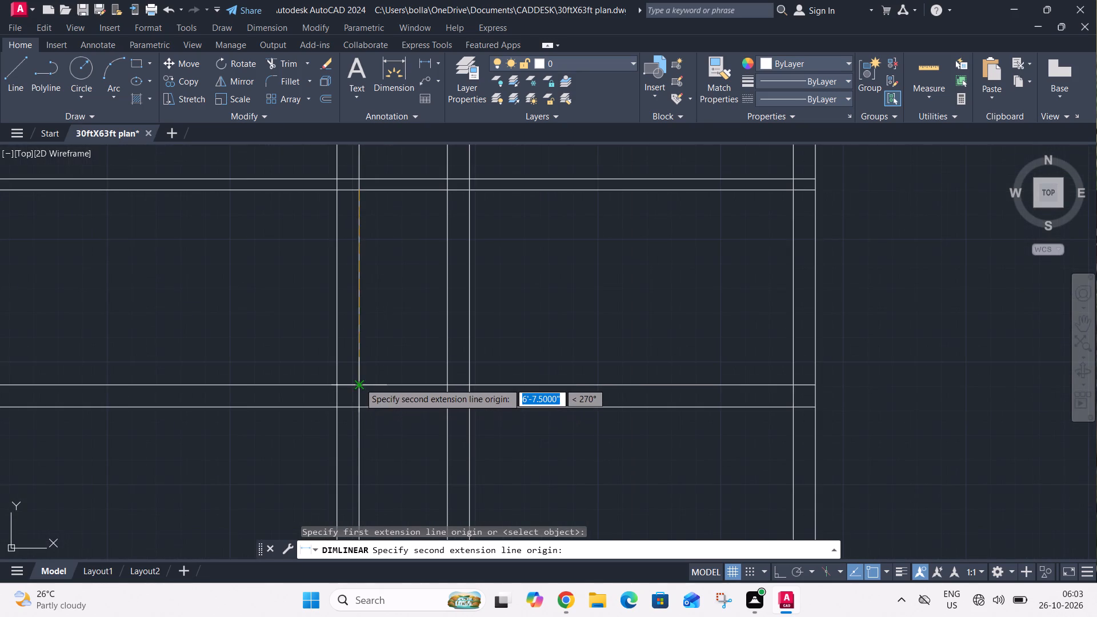
pyautogui.click(359, 383)
pyautogui.press('Escape')
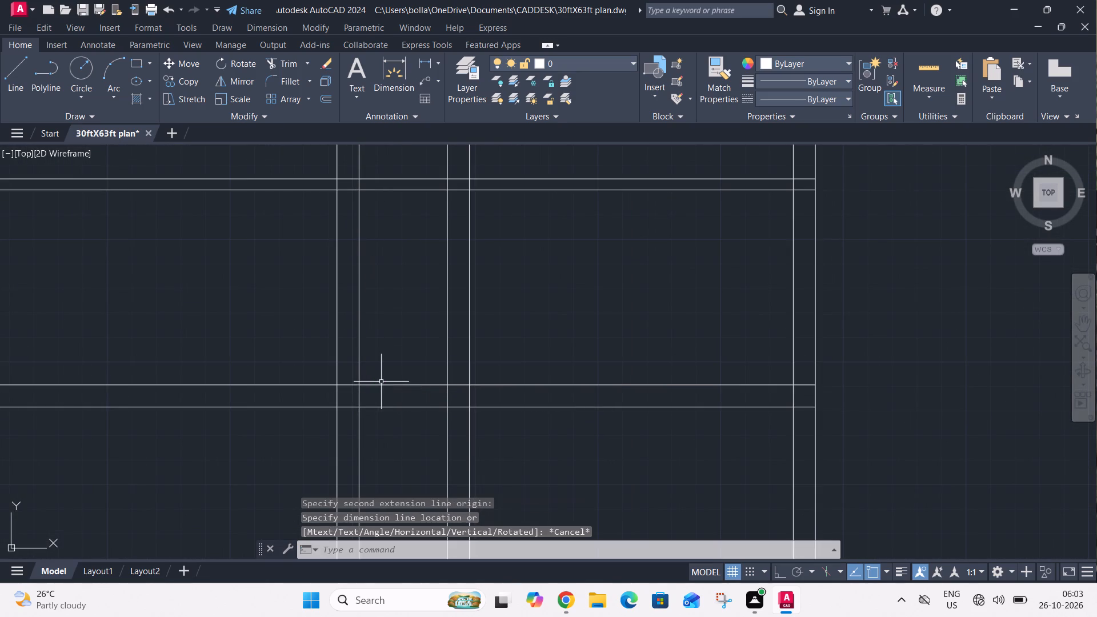
# Trim both lines of the 4.5" horizontal partition between the left outer wall and the left new vertical wall.
pyautogui.moveTo(387, 336); pyautogui.dragTo(404, 308, button='middle')
pyautogui.scroll(-2, 405, 306)
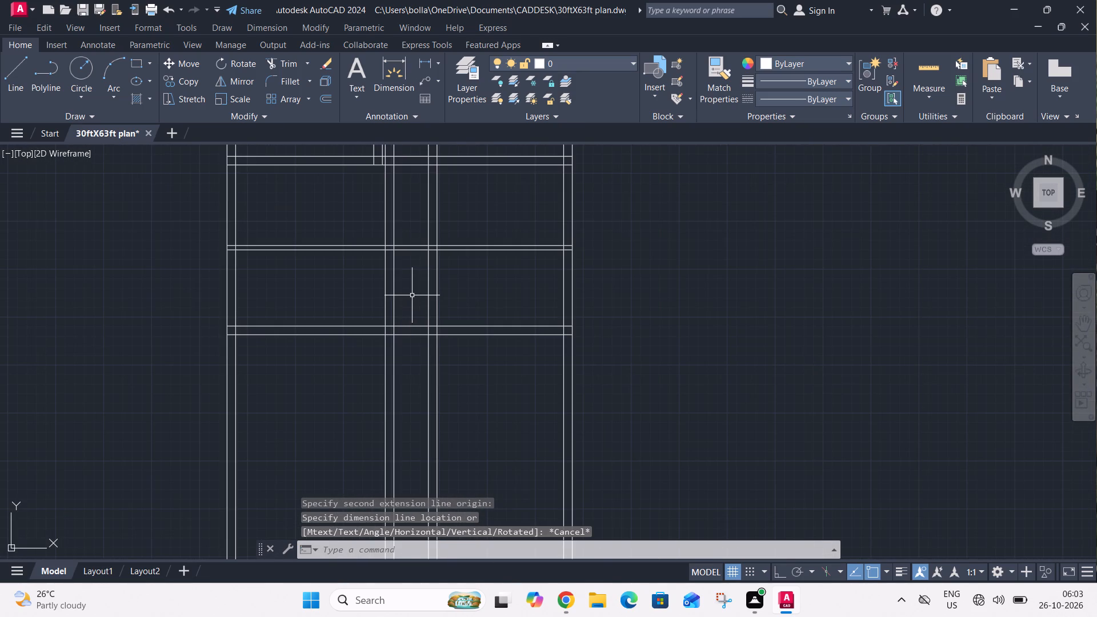
pyautogui.press('t')
pyautogui.press('r')
pyautogui.press('space')
pyautogui.click(340, 263)
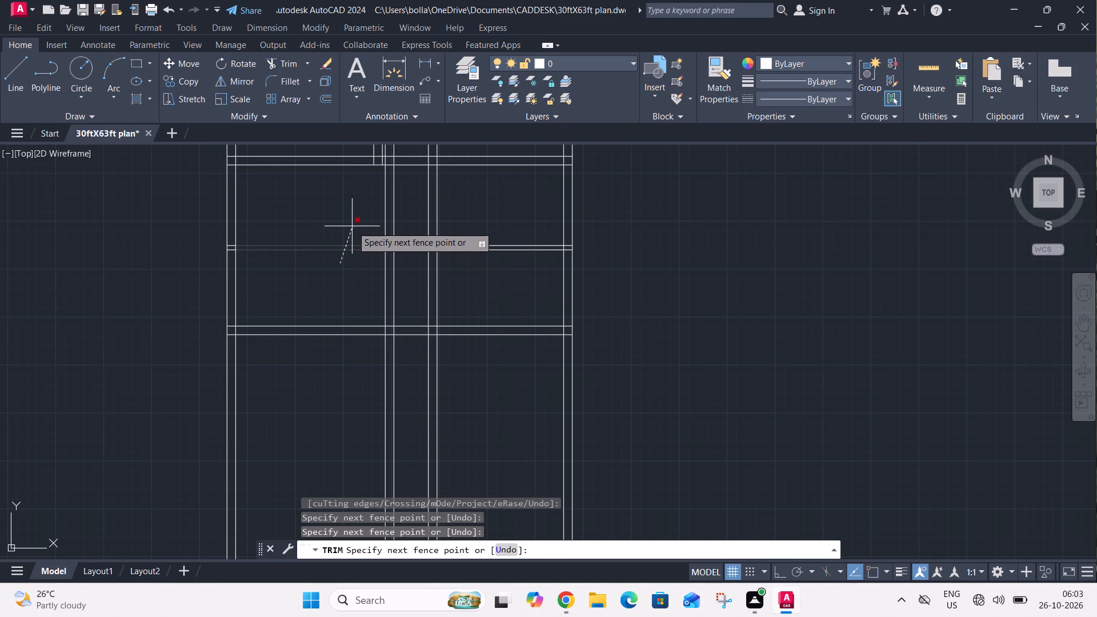
pyautogui.click(352, 225)
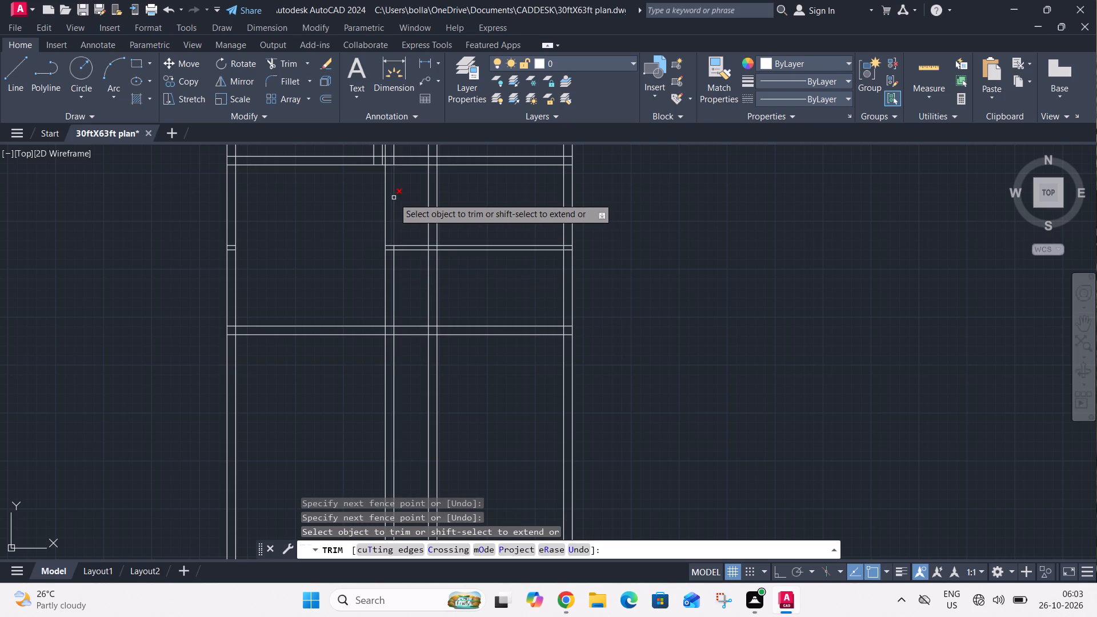
# Trim both lines of the left new 9" vertical wall between the upper horizontal wall and the 4.5" partition below.
pyautogui.click(400, 203)
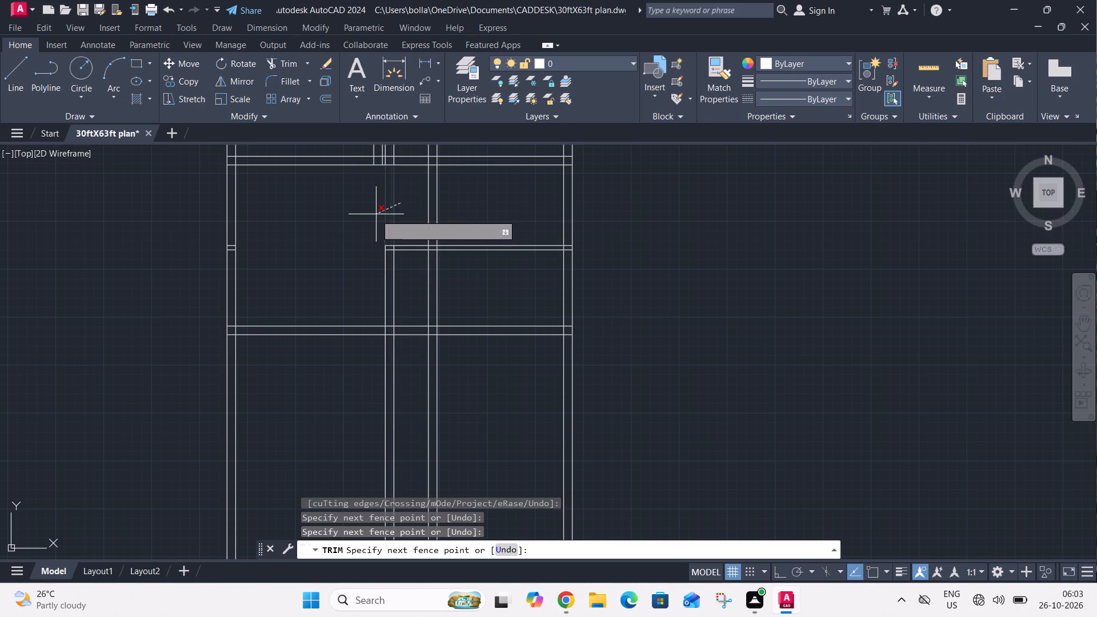
pyautogui.click(373, 214)
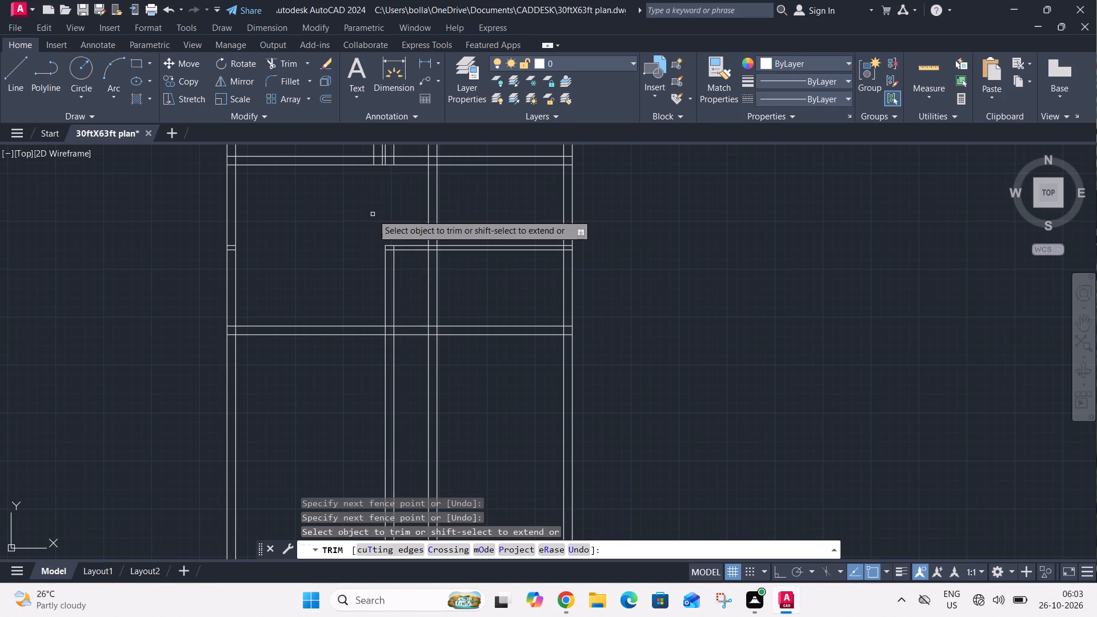
pyautogui.scroll(-1, 407, 294)
pyautogui.moveTo(407, 294); pyautogui.dragTo(384, 231, button='middle')
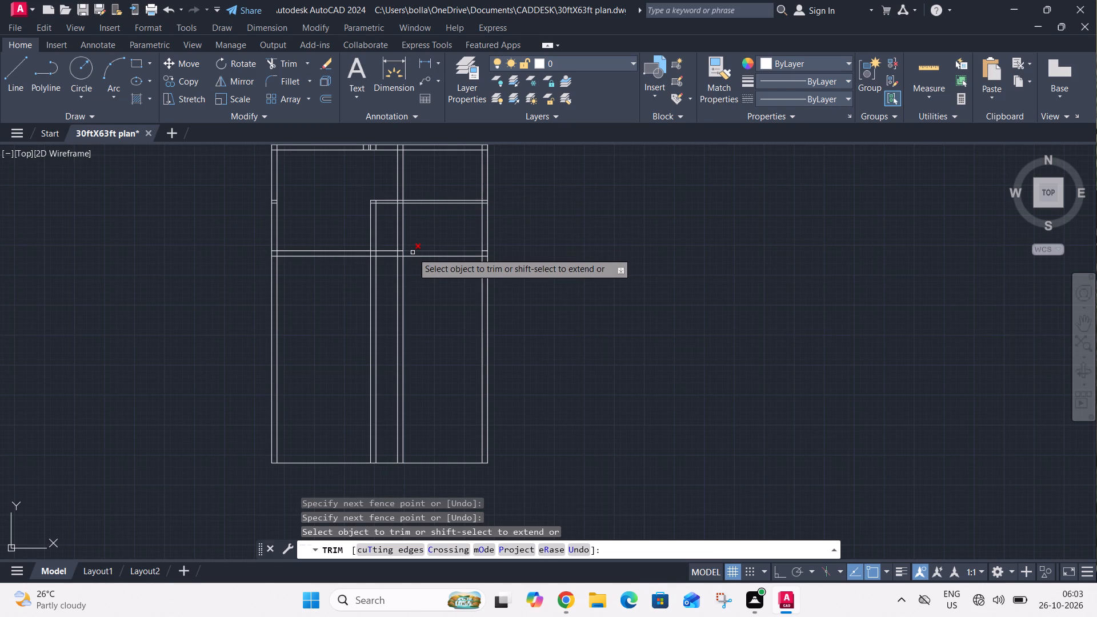
pyautogui.press('Escape')
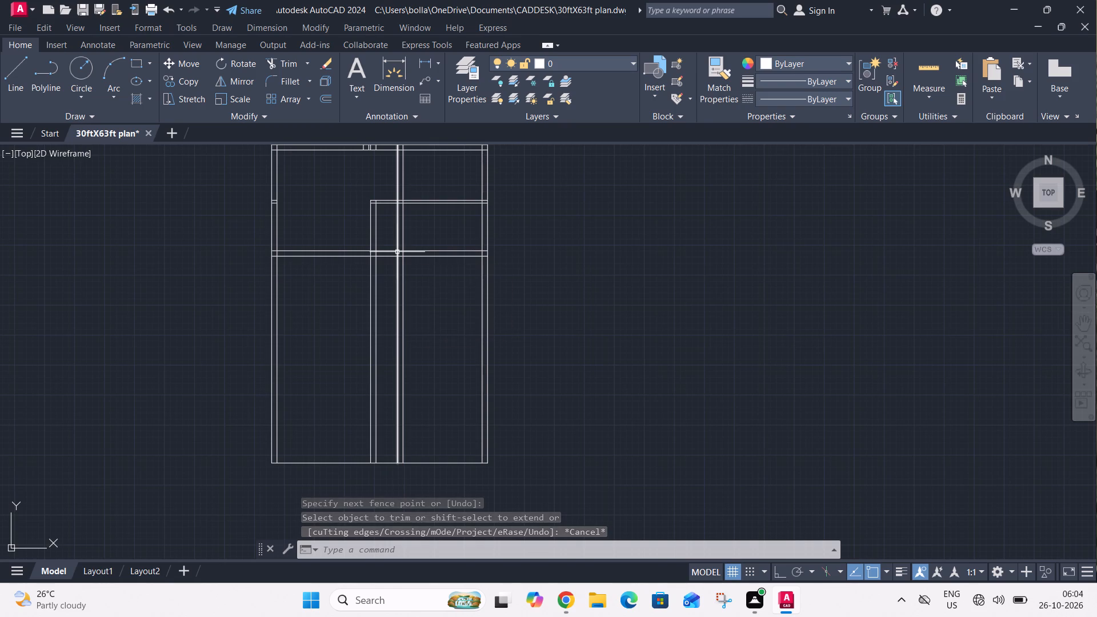
# Offset the bottom line of the 4.5" horizontal partition downward by 5'.
pyautogui.moveTo(386, 275); pyautogui.dragTo(408, 322, button='middle')
pyautogui.scroll(1, 393, 308)
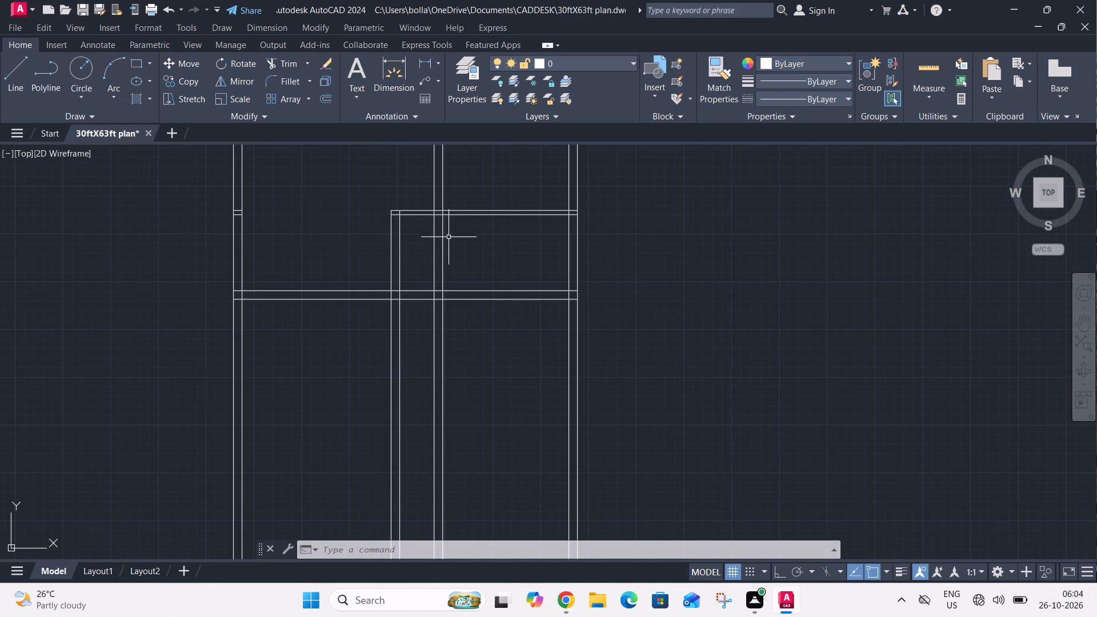
pyautogui.moveTo(452, 239); pyautogui.dragTo(386, 319, button='middle')
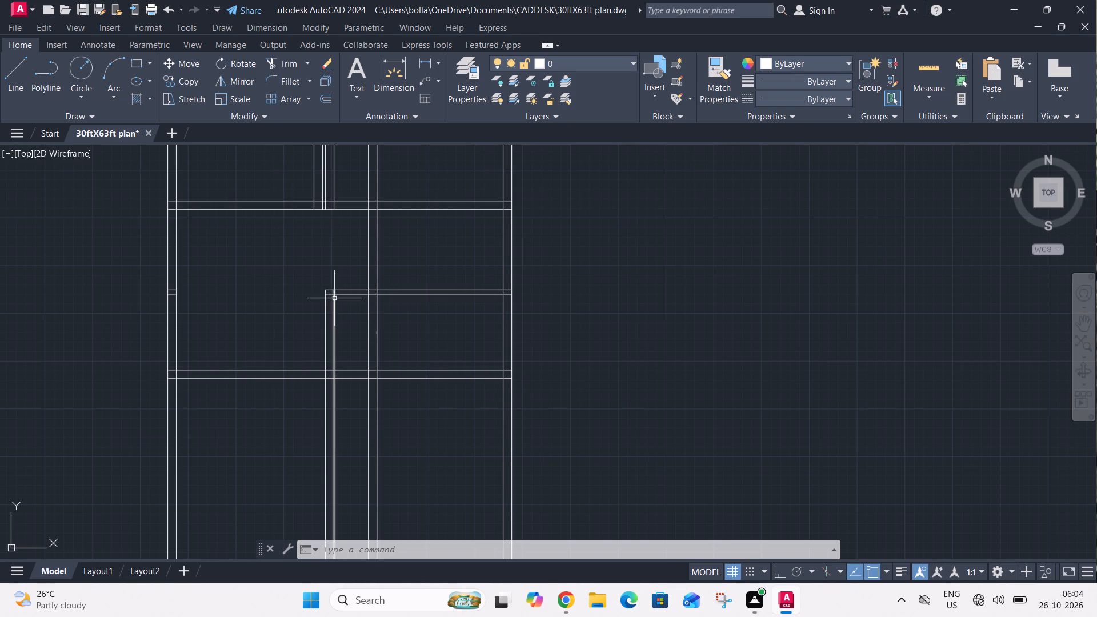
pyautogui.press('o')
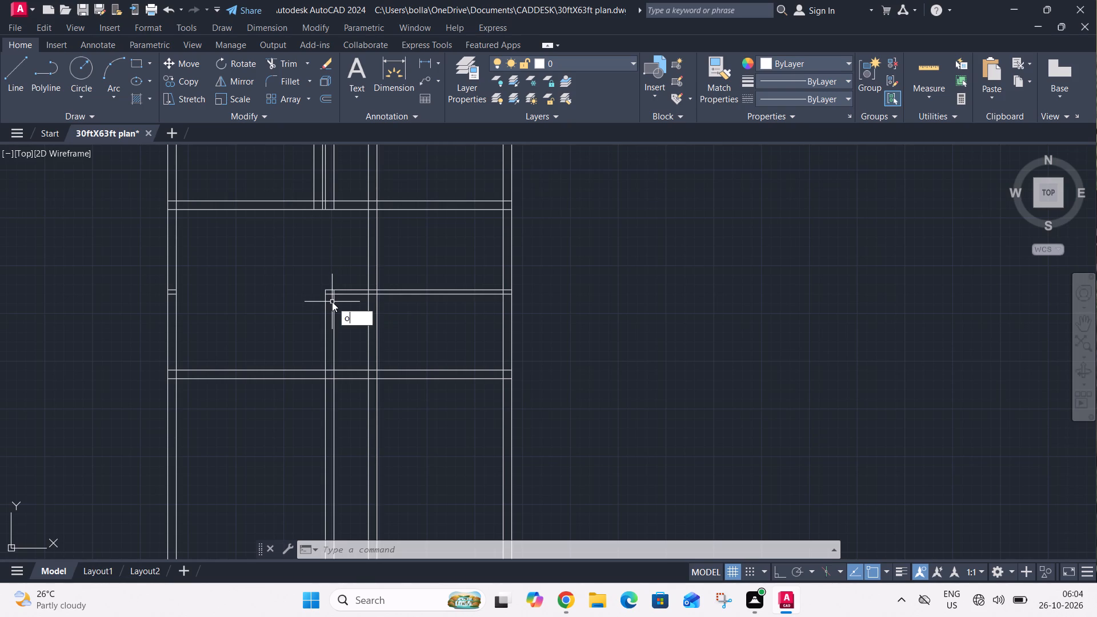
pyautogui.press('space')
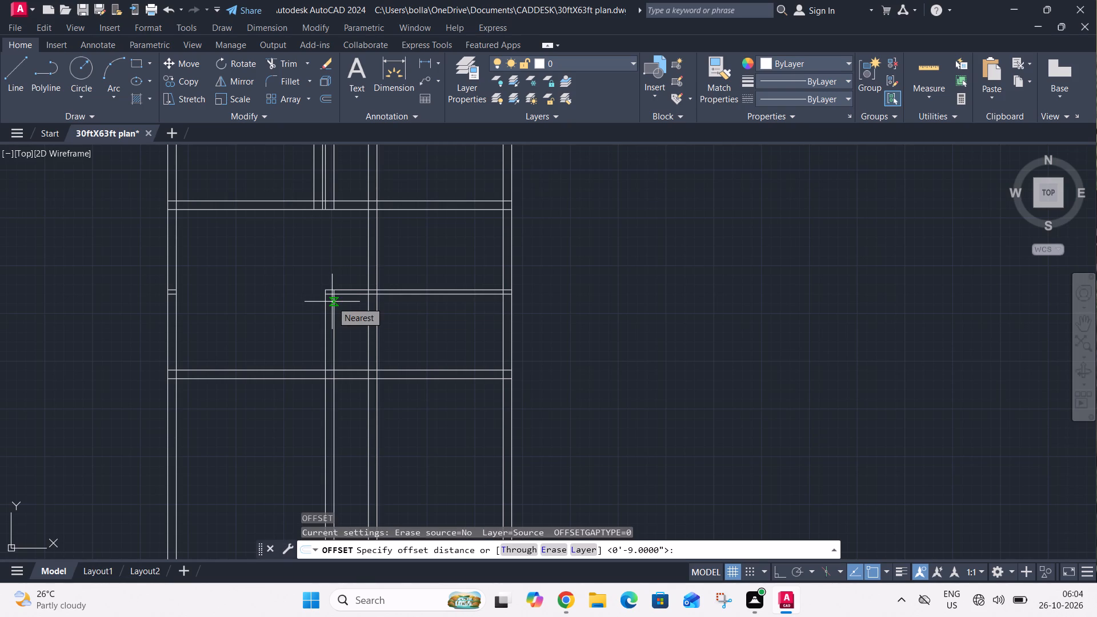
pyautogui.write("5'")
pyautogui.press('Return')
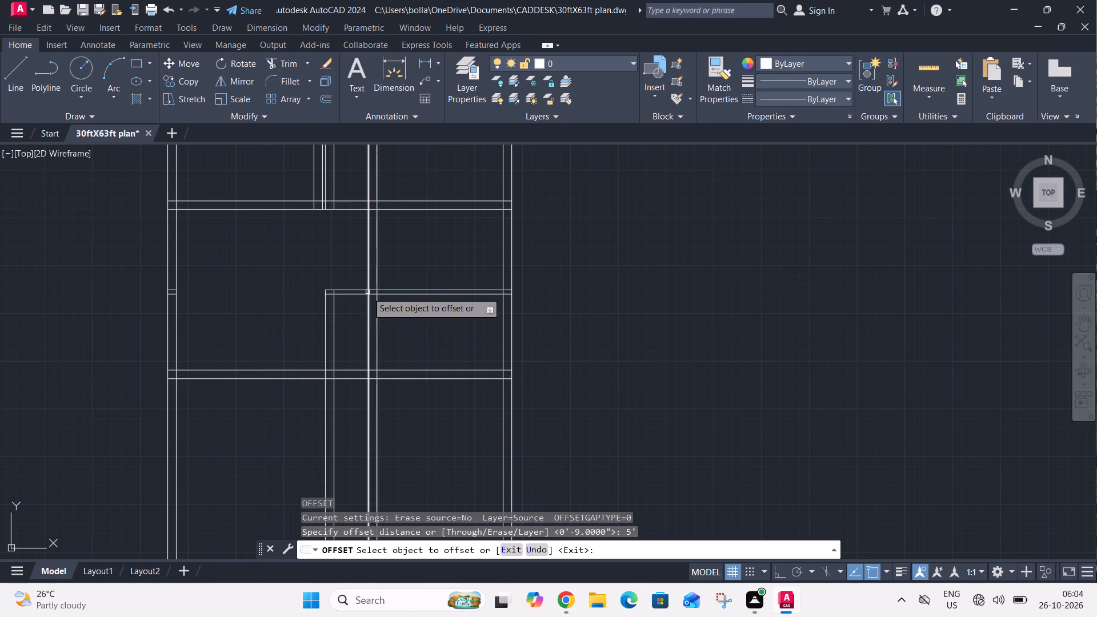
pyautogui.click(358, 295)
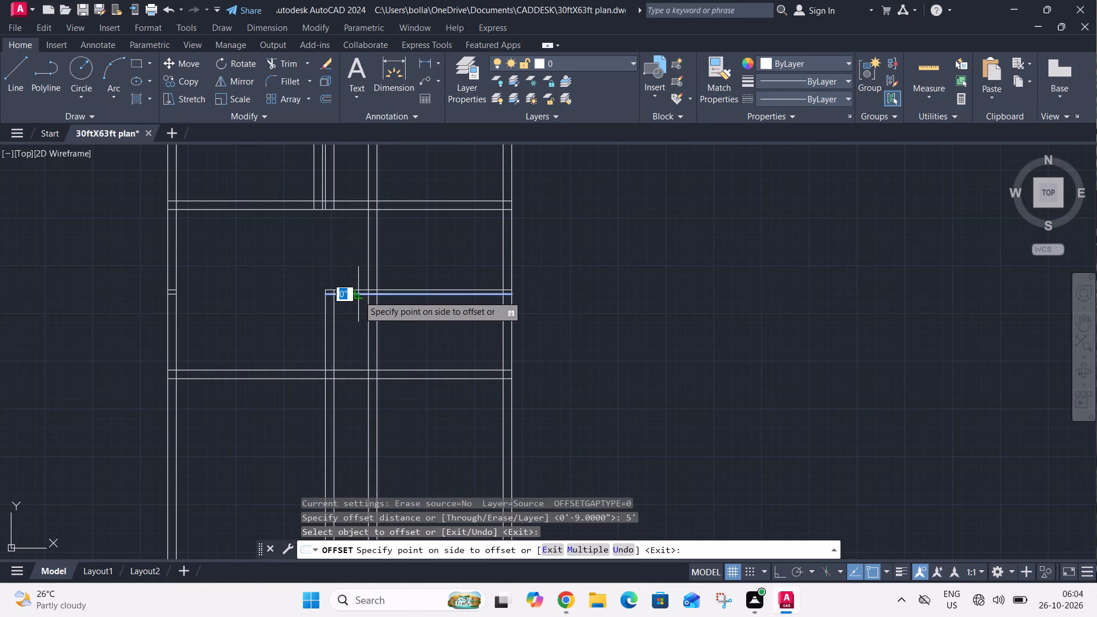
pyautogui.click(338, 340)
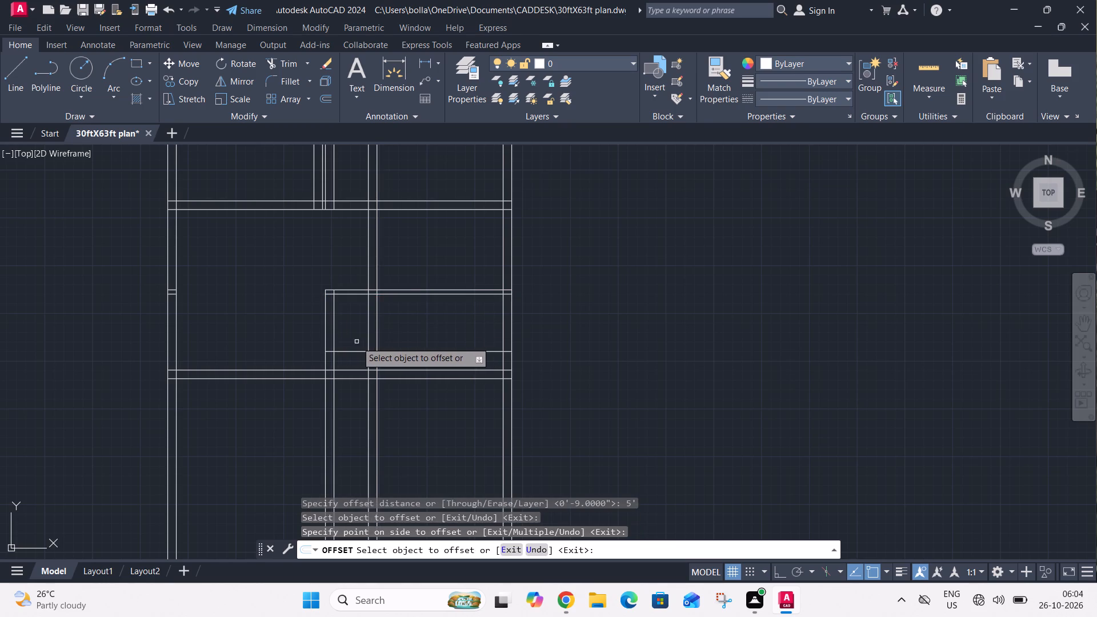
pyautogui.press('Escape')
# Offset the new horizontal line downward by 4.5" to form a second partition above the 9" horizontal wall.
pyautogui.write('o')
pyautogui.press('space')
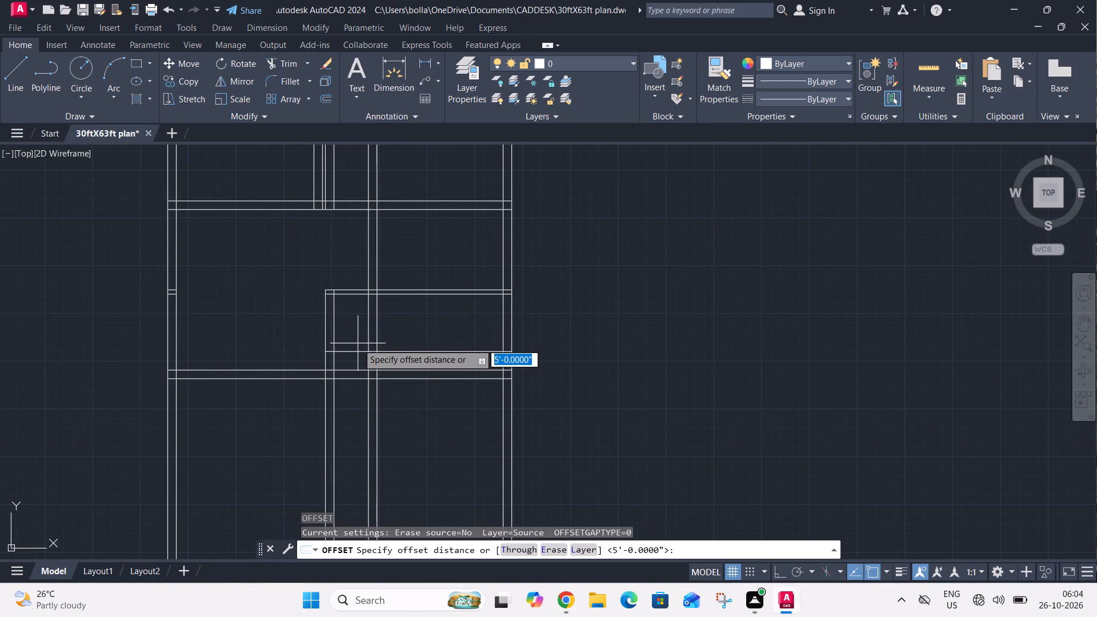
pyautogui.write('4.5')
pyautogui.hotkey('shift', '"')
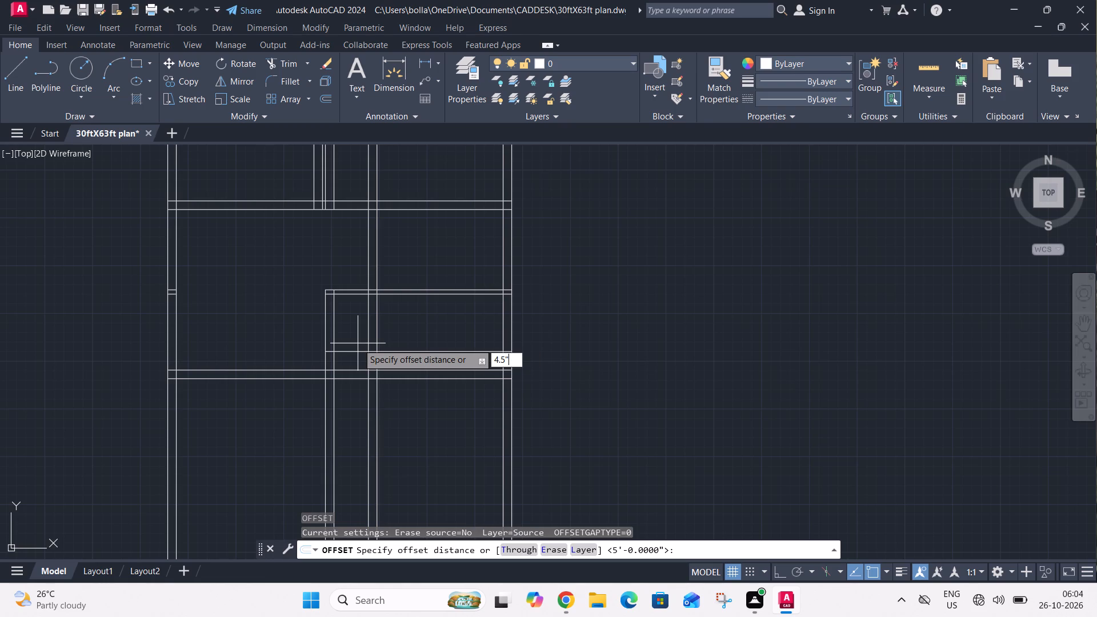
pyautogui.press('Return')
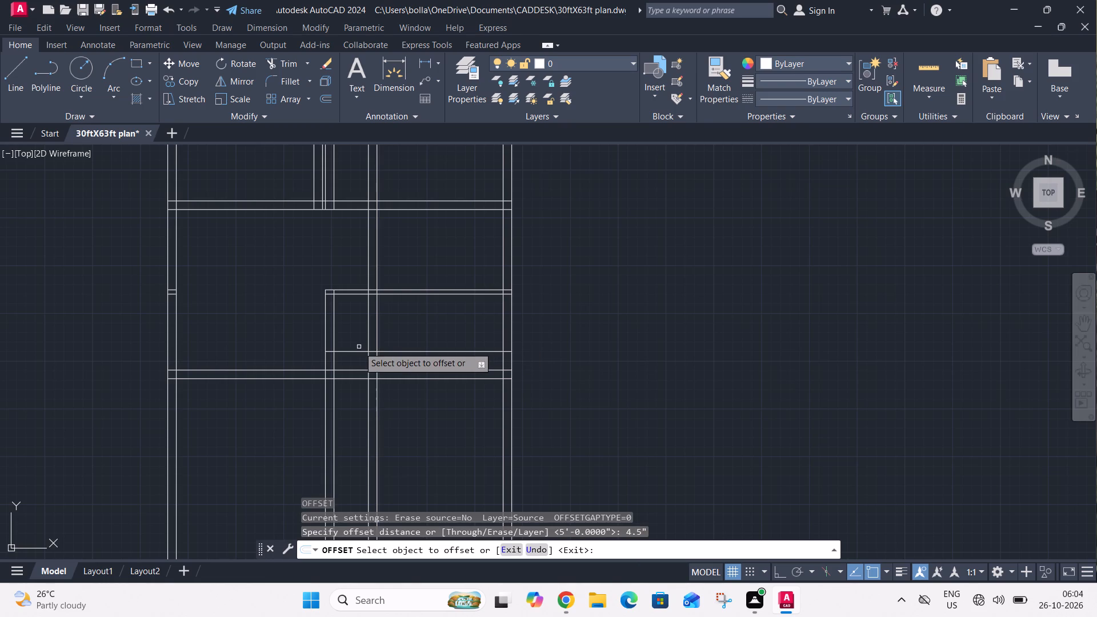
pyautogui.moveTo(355, 350); pyautogui.dragTo(355, 357)
pyautogui.click(353, 363)
pyautogui.press('Escape')
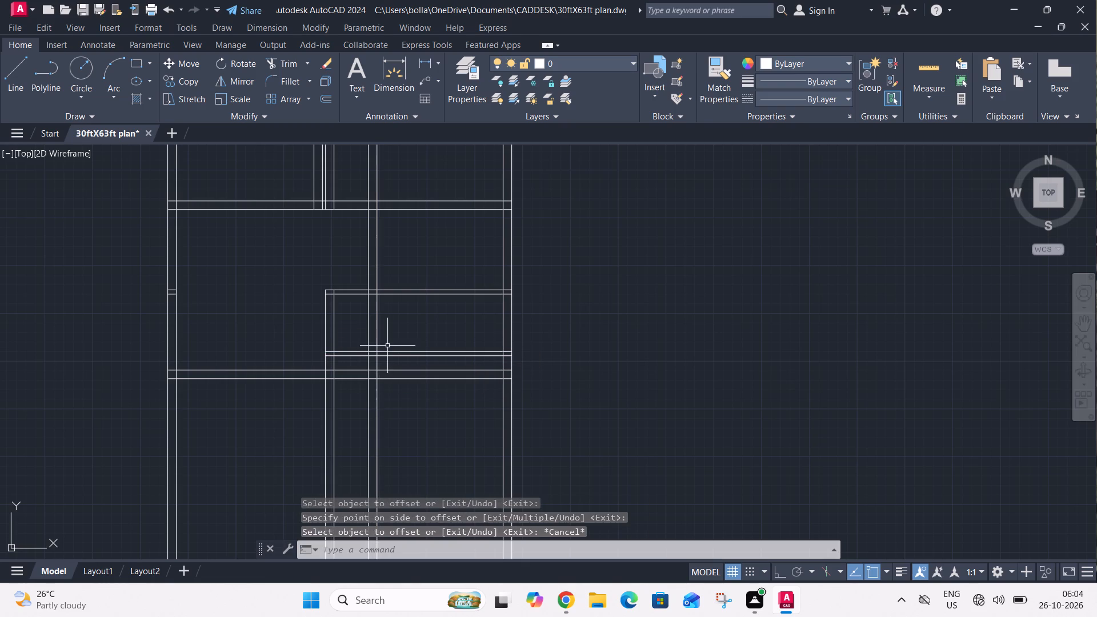
# Trim both lines of the lower 4.5" partition between the right new vertical wall and the right outer wall.
pyautogui.write('tr')
pyautogui.press('space')
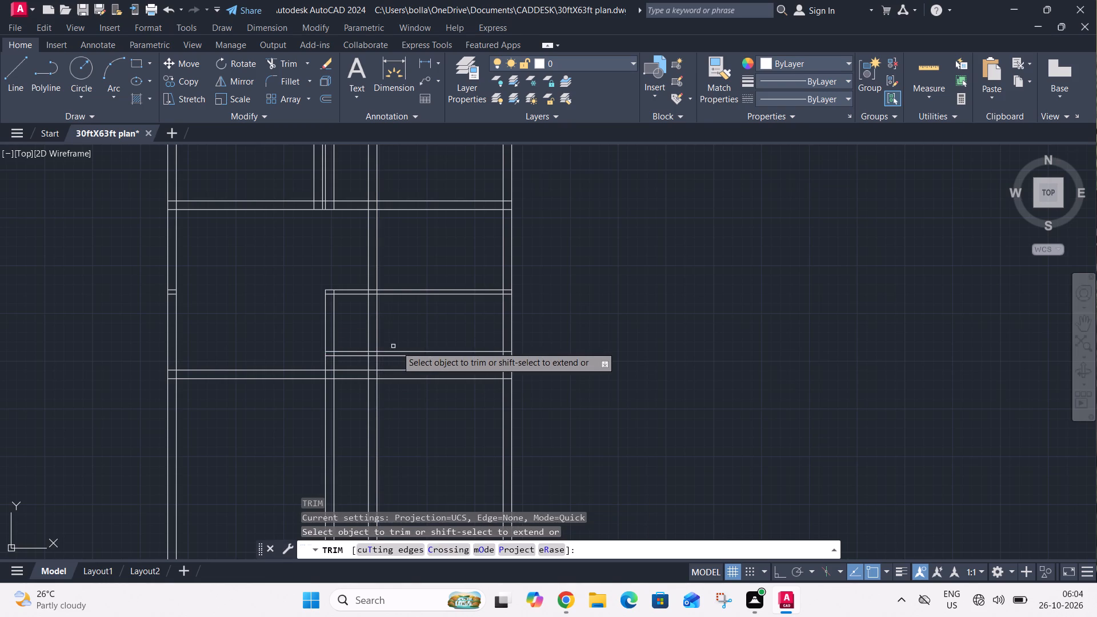
pyautogui.click(401, 345)
pyautogui.click(400, 360)
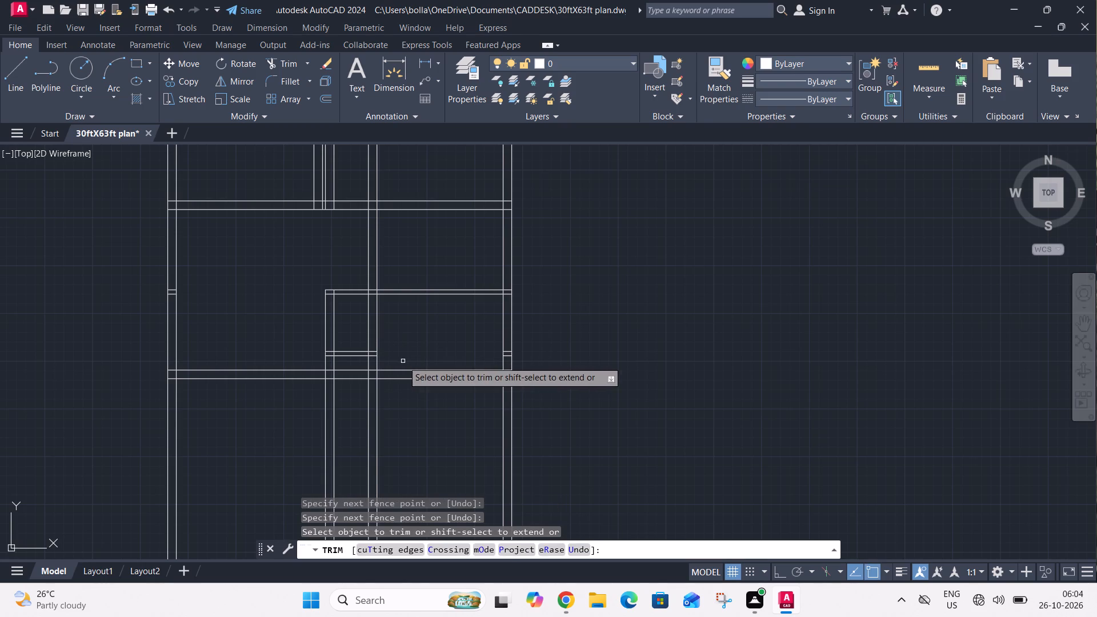
pyautogui.press('Escape')
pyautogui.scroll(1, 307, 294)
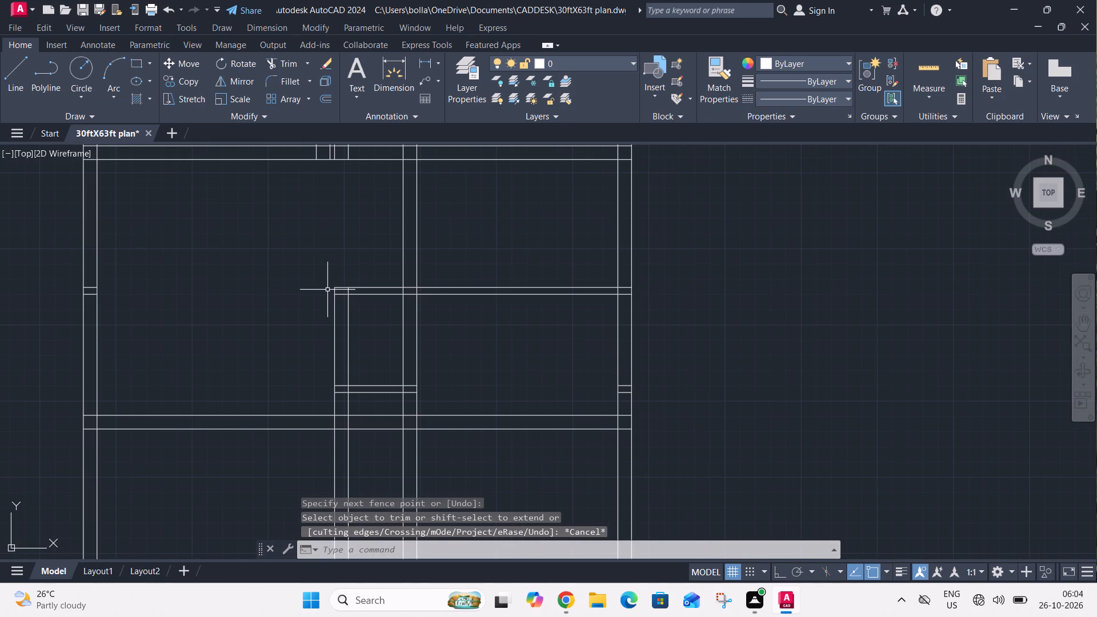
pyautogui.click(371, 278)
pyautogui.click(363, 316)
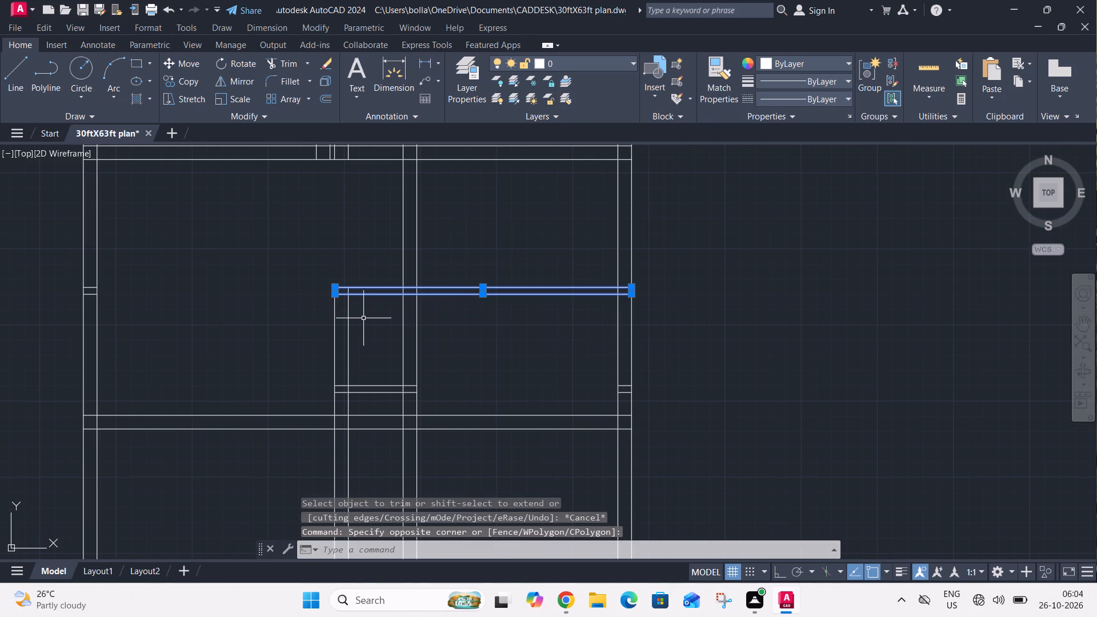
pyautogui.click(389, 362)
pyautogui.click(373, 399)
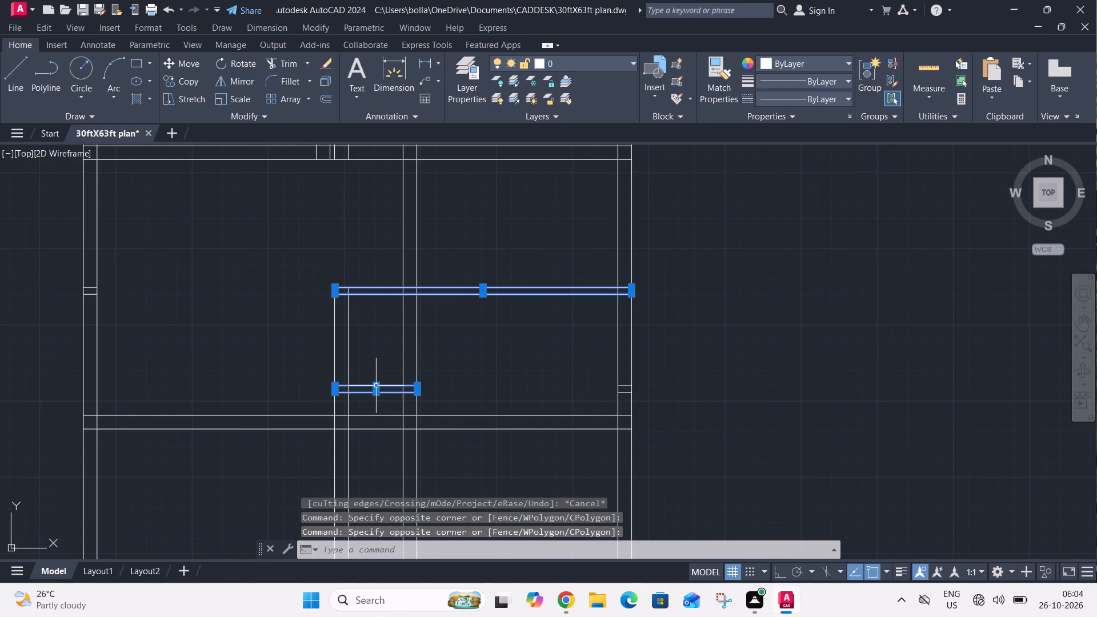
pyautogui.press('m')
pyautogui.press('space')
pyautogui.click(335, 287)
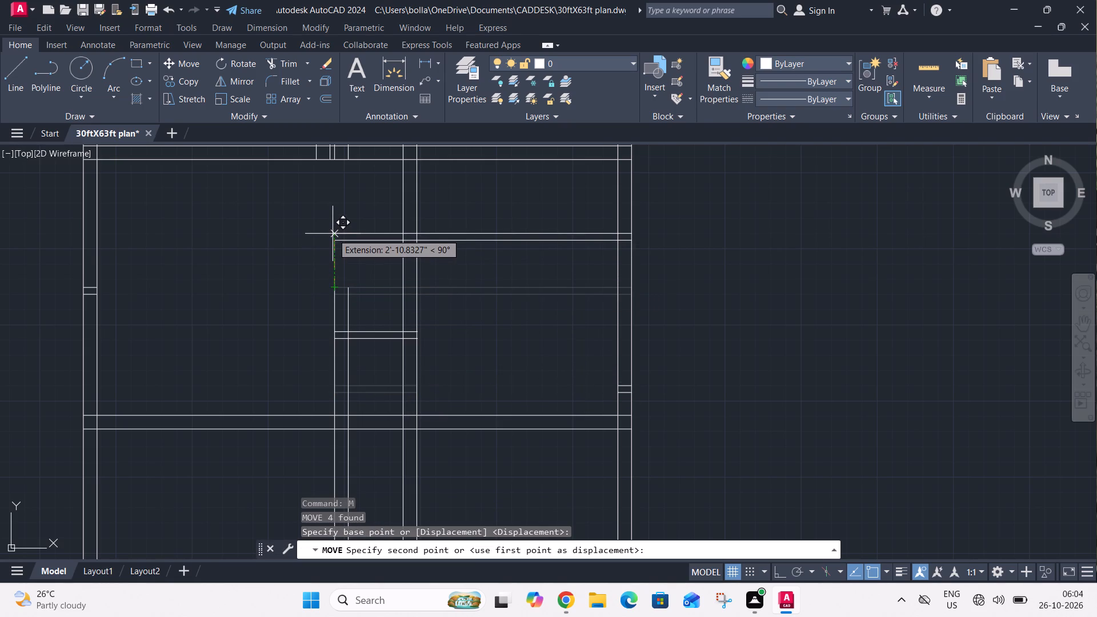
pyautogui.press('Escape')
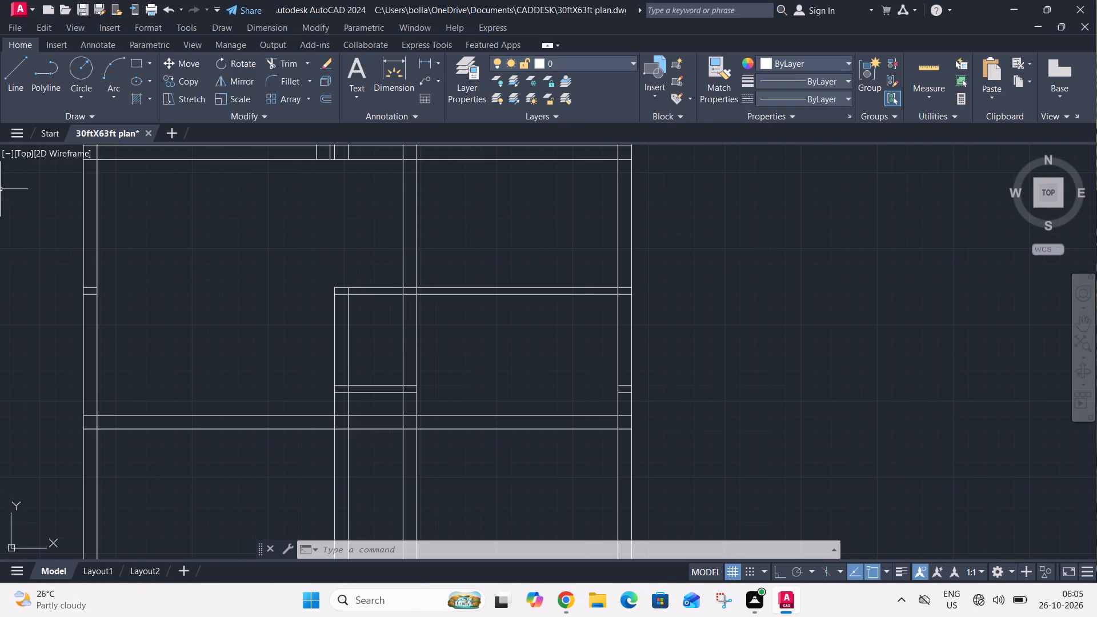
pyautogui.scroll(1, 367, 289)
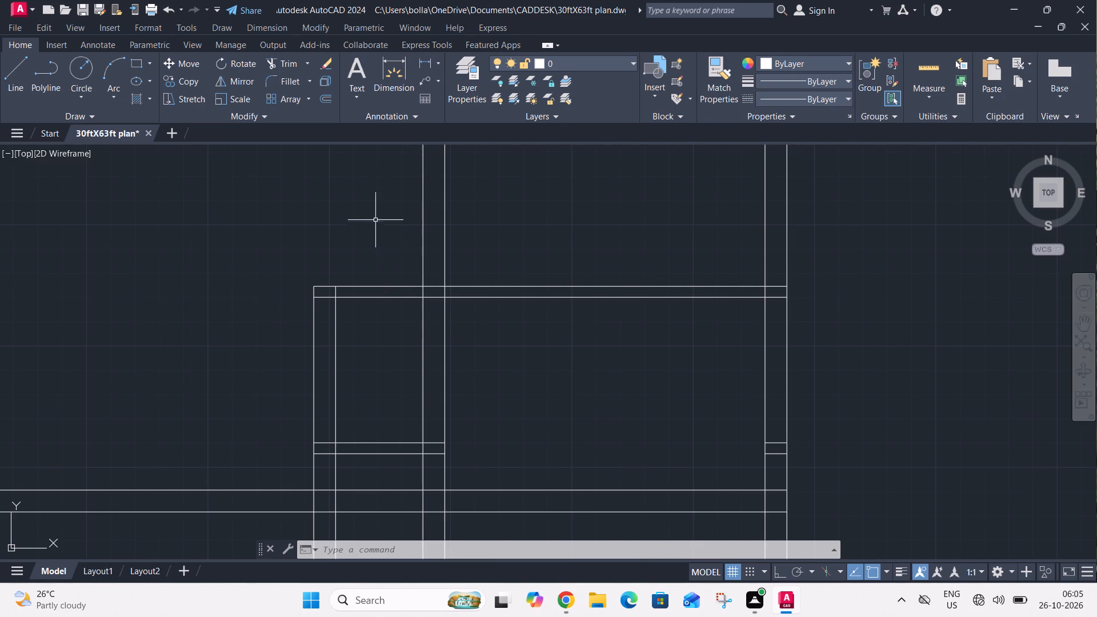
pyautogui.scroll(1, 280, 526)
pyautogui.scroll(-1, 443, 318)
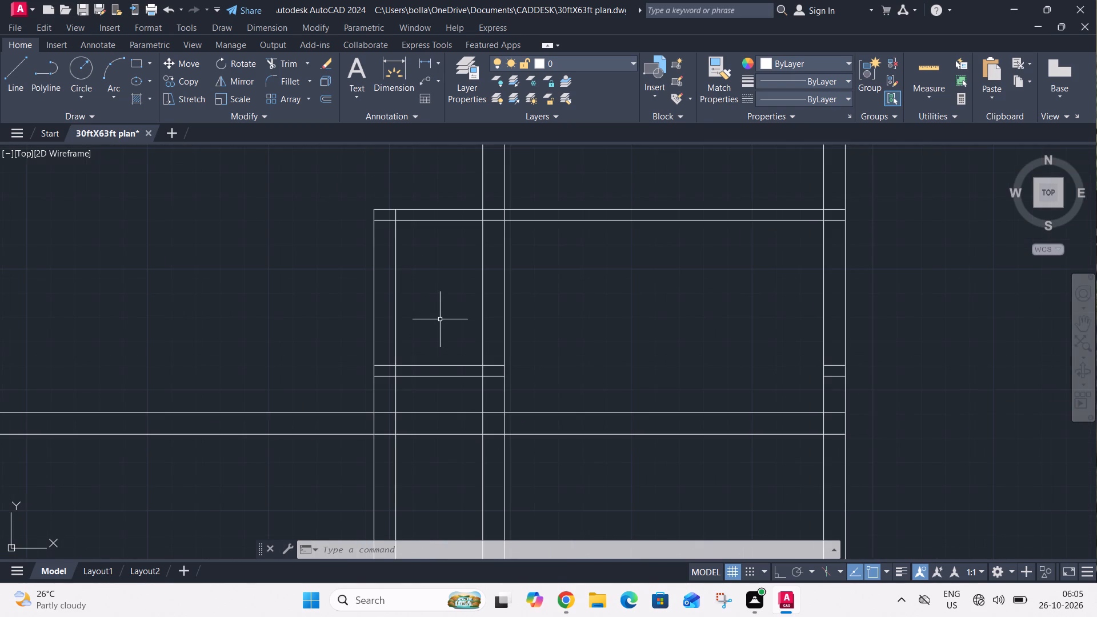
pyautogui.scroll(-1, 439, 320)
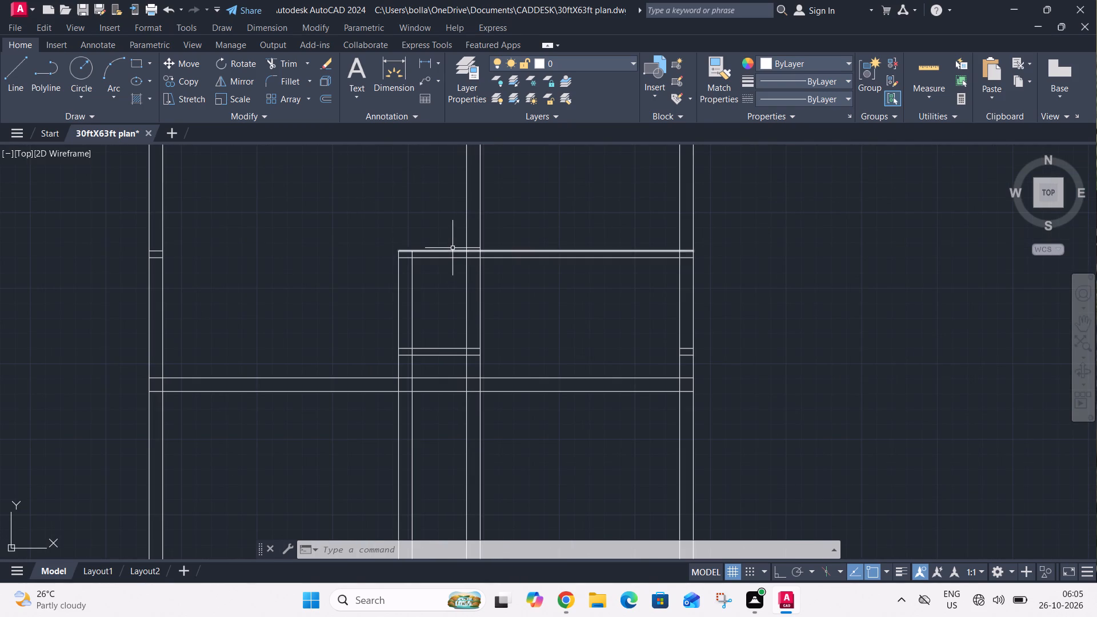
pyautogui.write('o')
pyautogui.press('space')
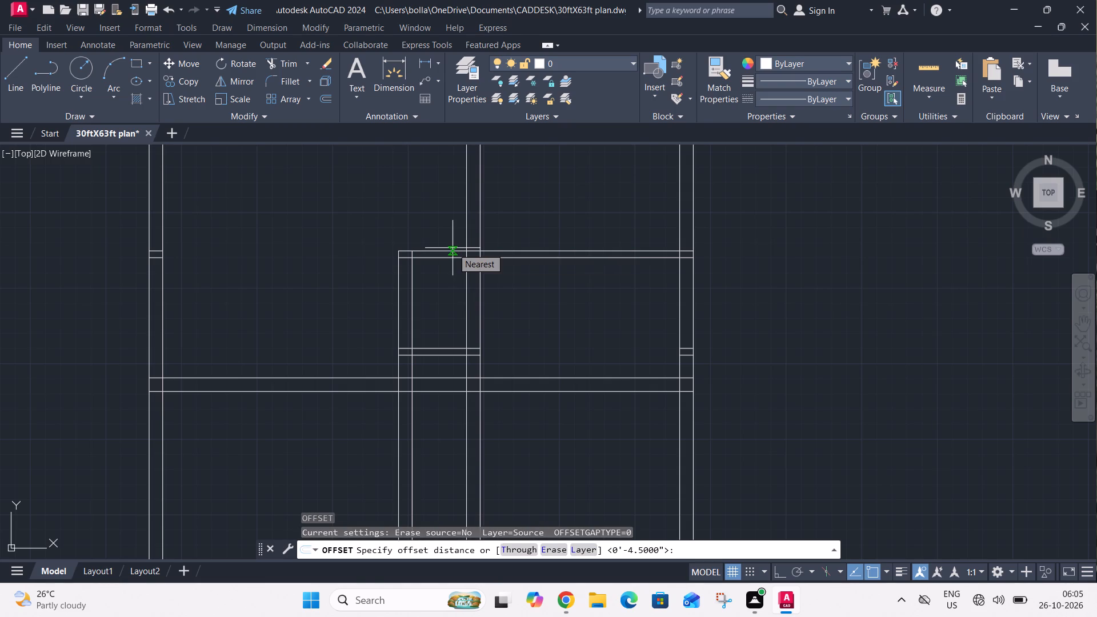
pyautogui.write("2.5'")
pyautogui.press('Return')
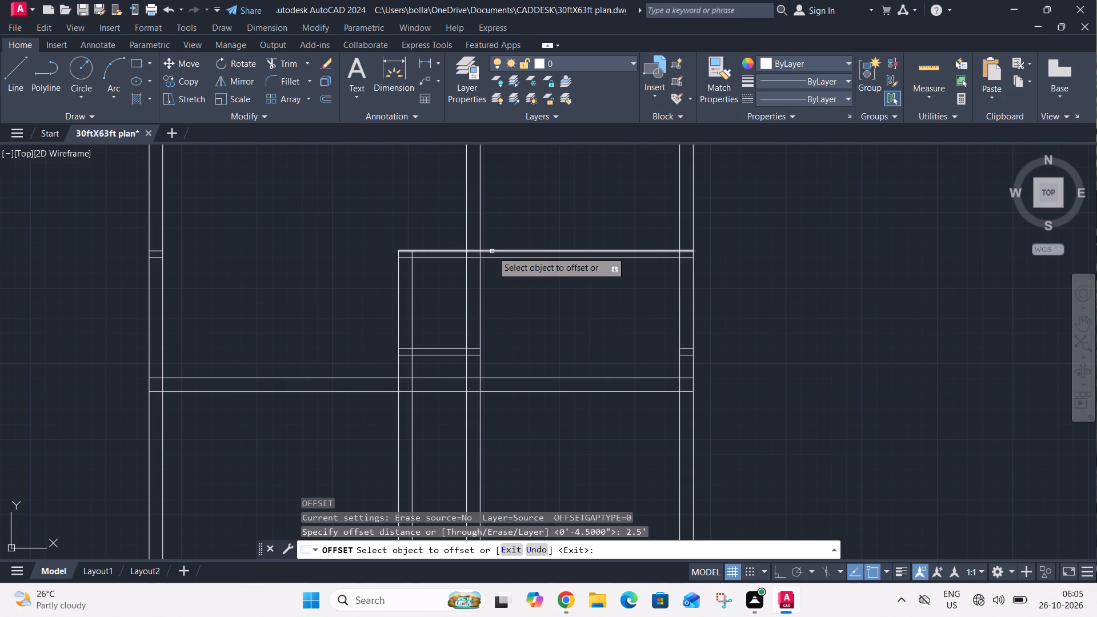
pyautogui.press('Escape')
# With Ortho on, draw a horizontal centreline about 17' long from the upper partition's midpoint at the right outer wall to beyond its left end.
pyautogui.write('l')
pyautogui.press('space')
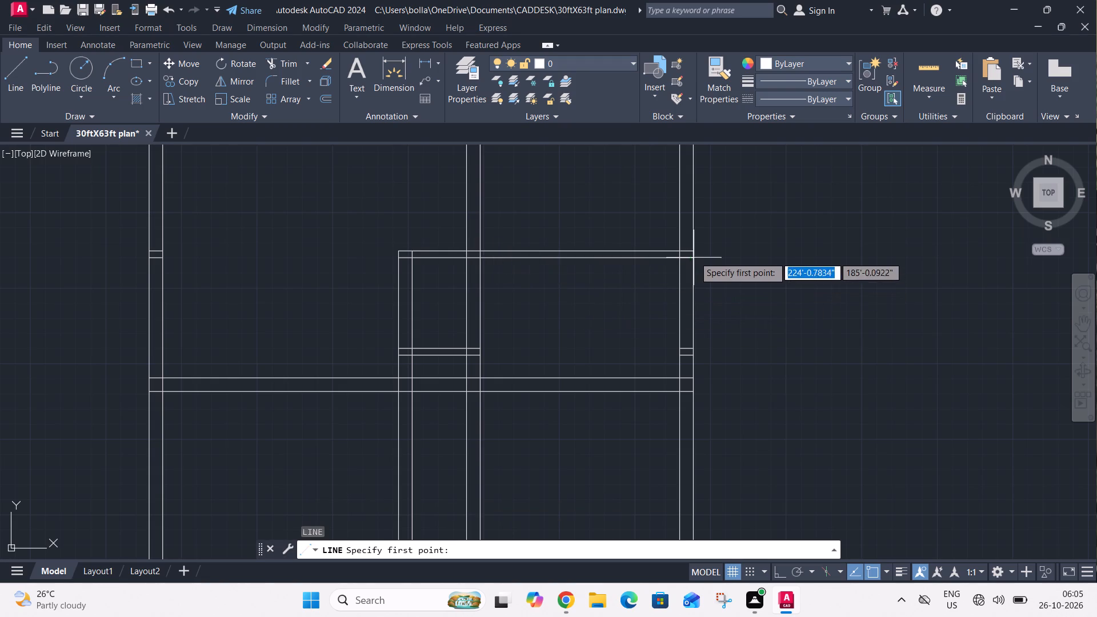
pyautogui.scroll(4, 692, 252)
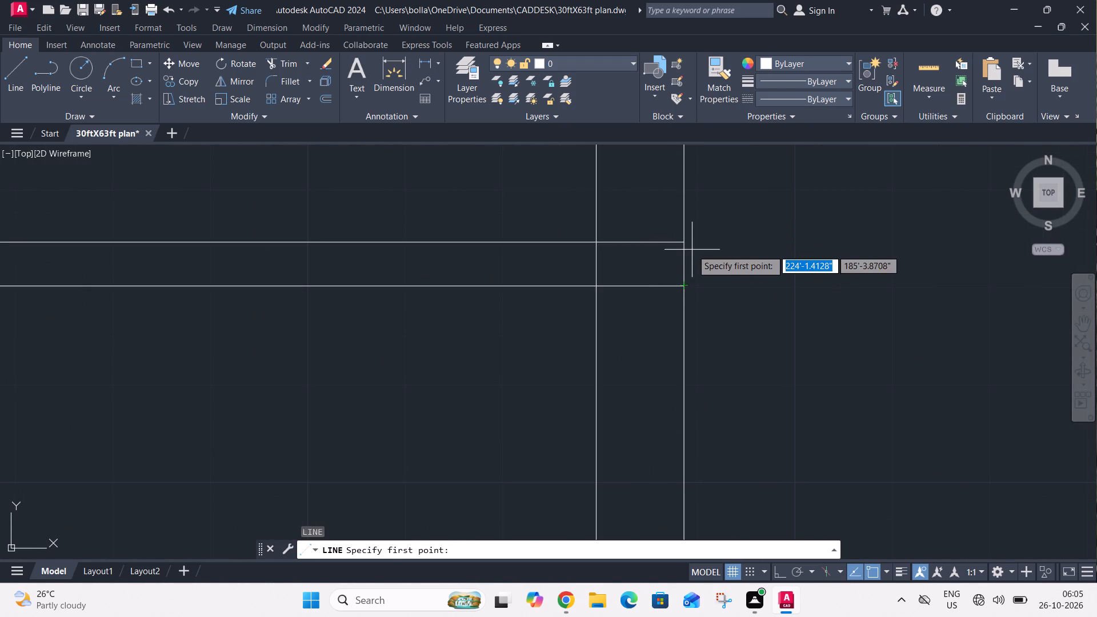
pyautogui.press('m')
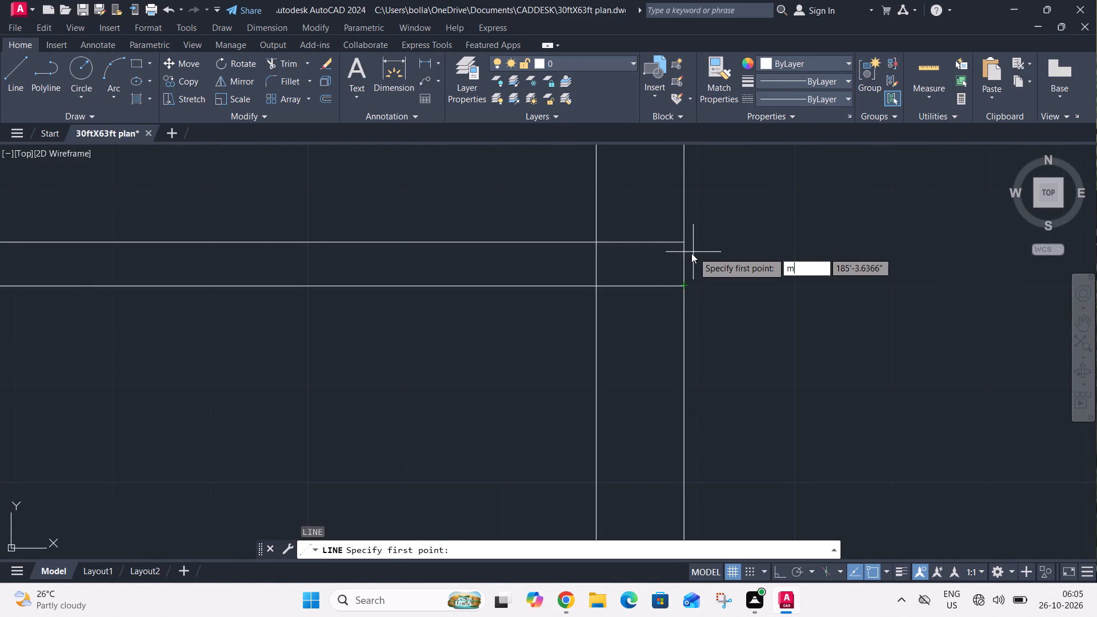
pyautogui.press('2')
pyautogui.press('p')
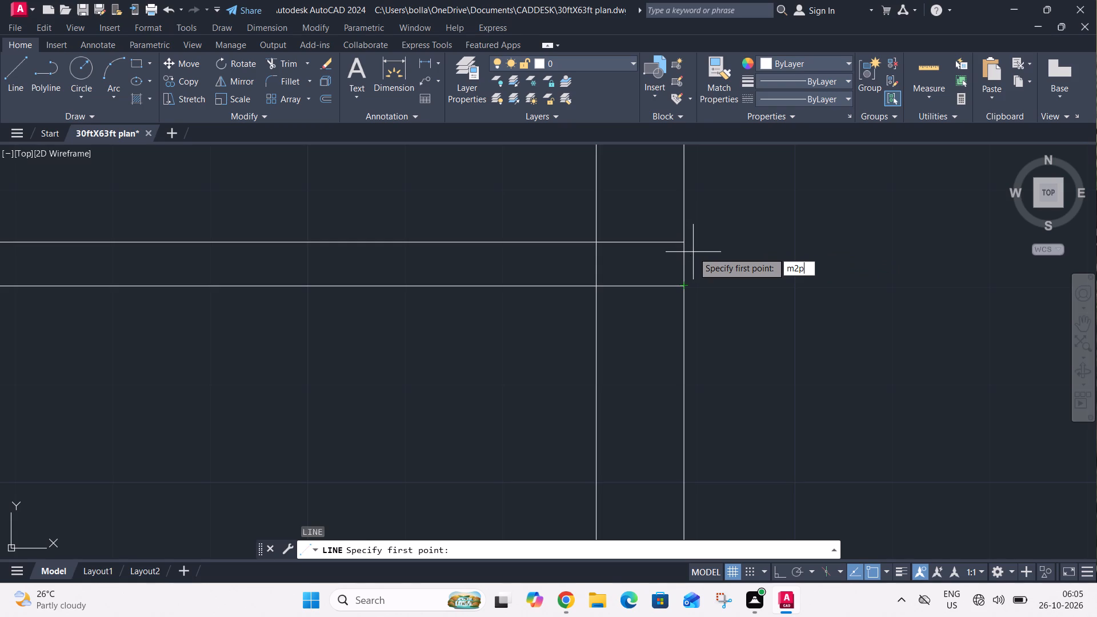
pyautogui.press('n')
pyautogui.press('BackSpace')
pyautogui.press('space')
pyautogui.click(688, 285)
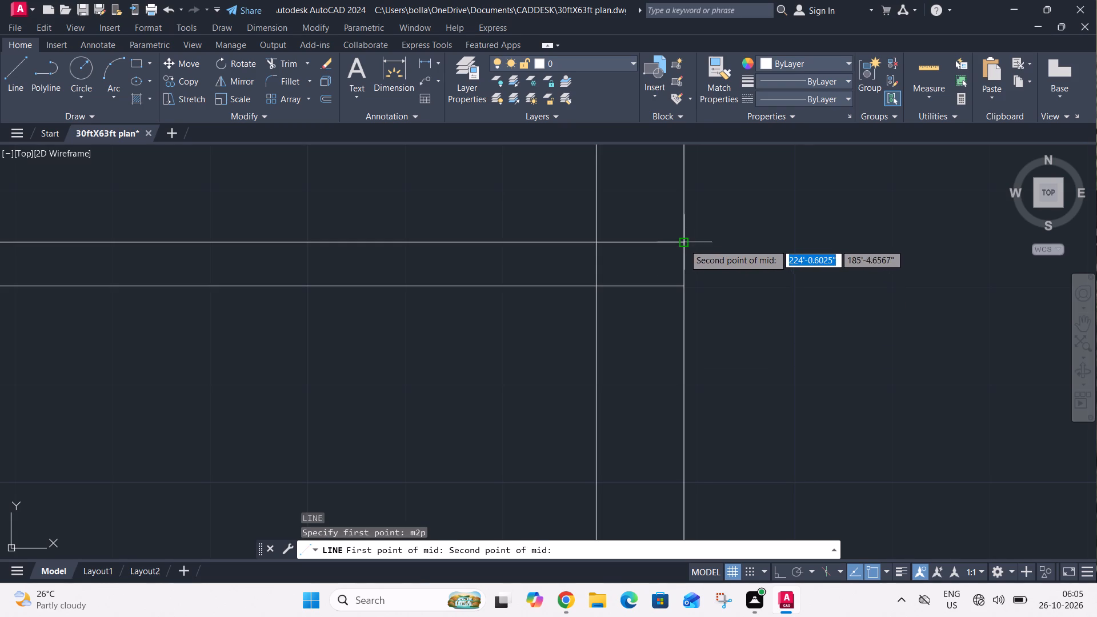
pyautogui.click(684, 243)
pyautogui.scroll(-1, 609, 255)
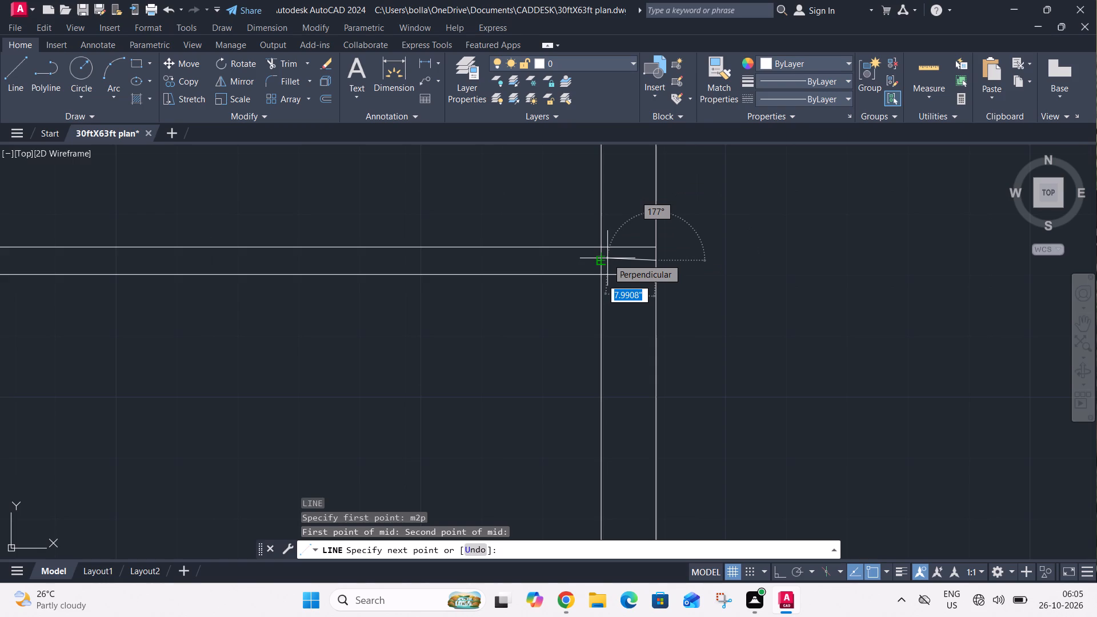
pyautogui.scroll(-3, 607, 258)
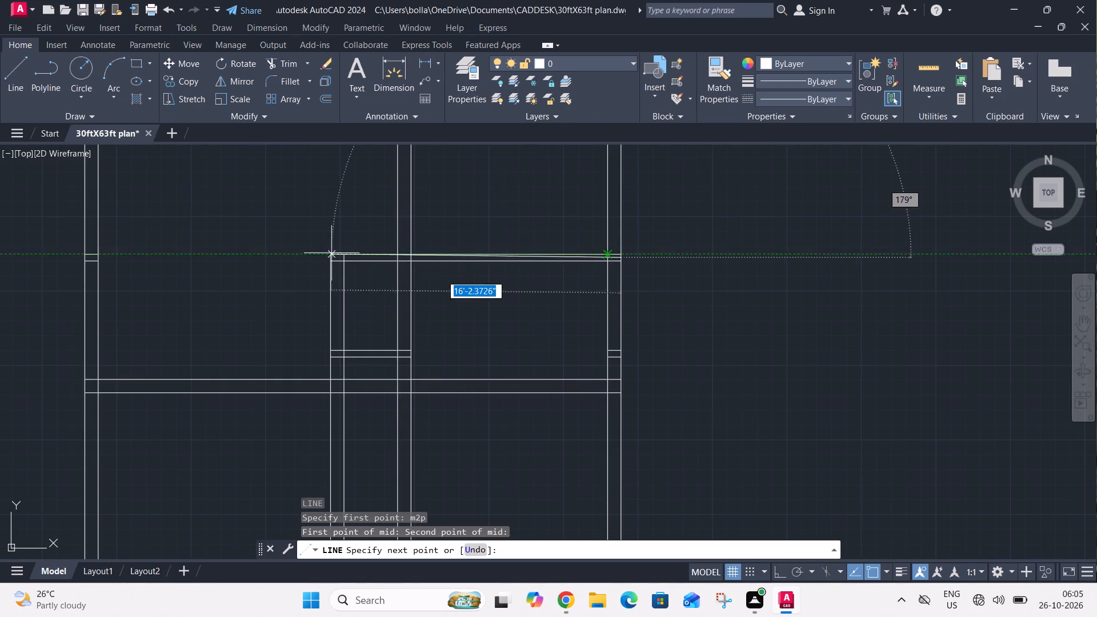
pyautogui.scroll(3, 323, 250)
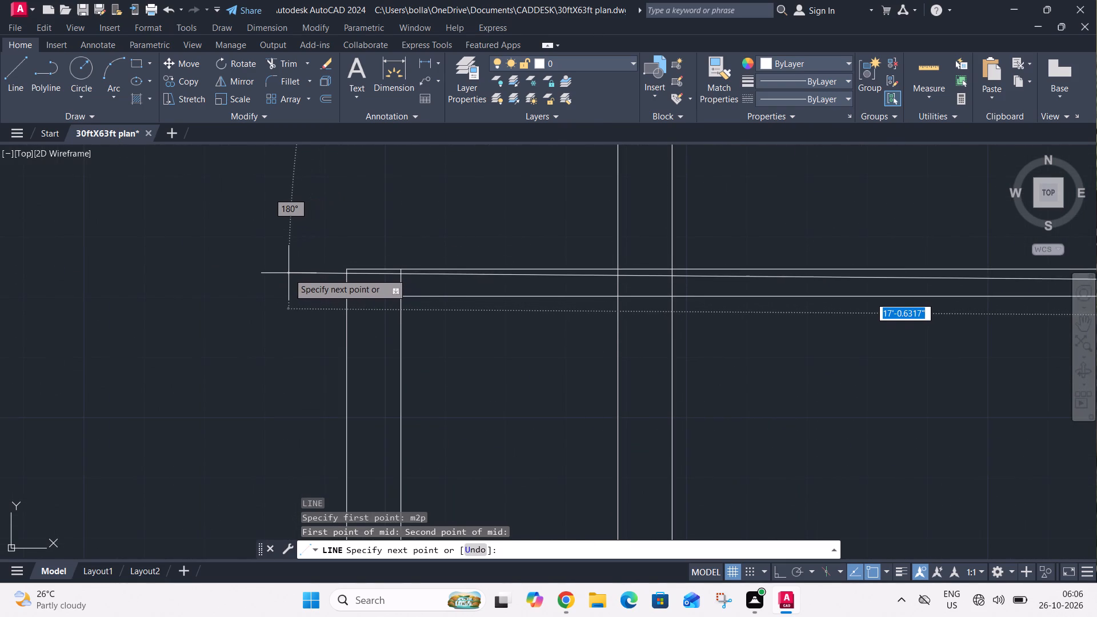
pyautogui.press('F8')
pyautogui.click(288, 271)
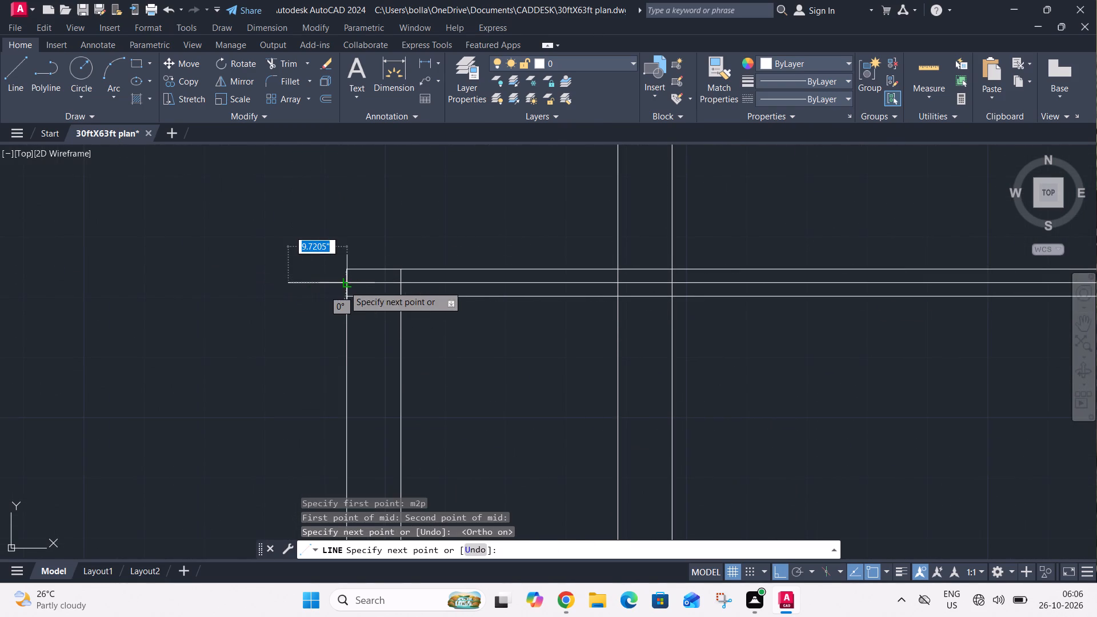
pyautogui.press('Escape')
# Offset the partition centreline by 2'-6" both upward and downward.
pyautogui.press('o')
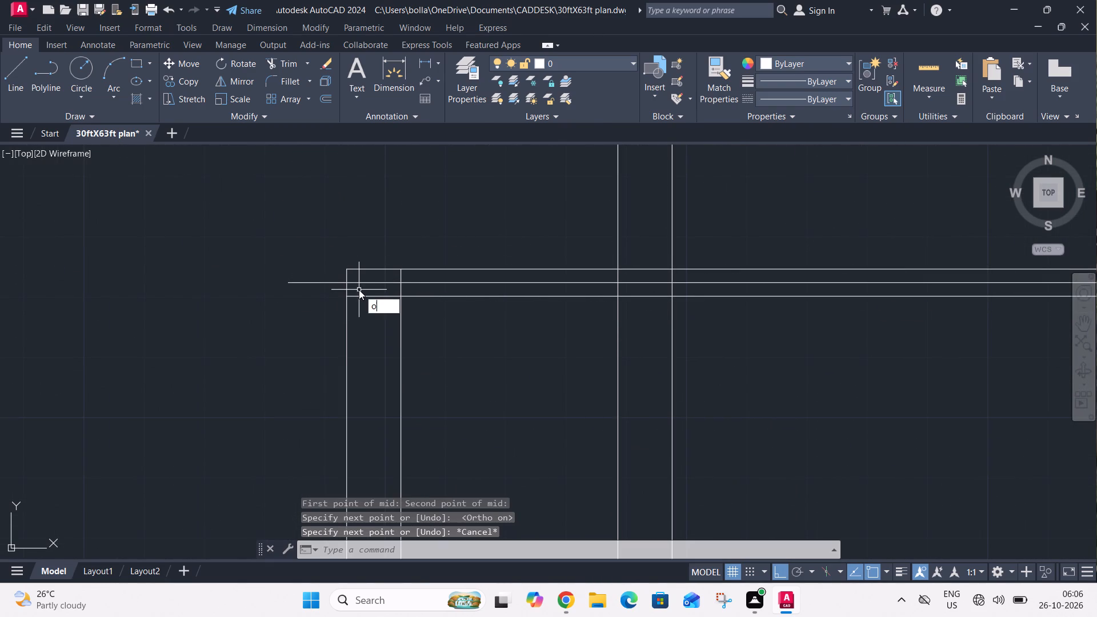
pyautogui.press('space')
pyautogui.press('Return')
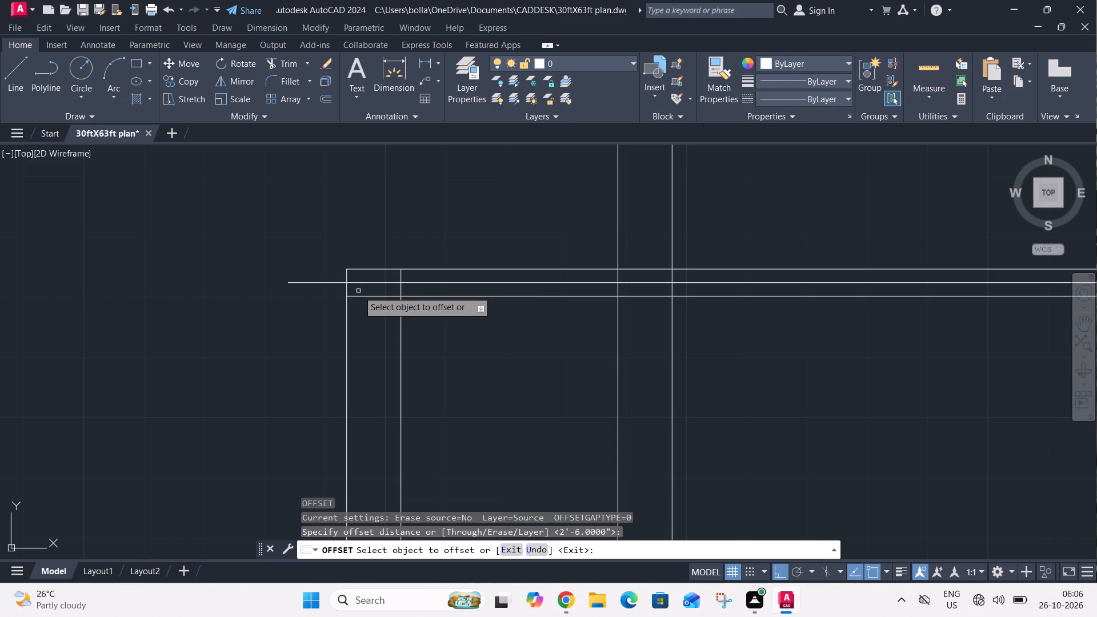
pyautogui.click(432, 281)
pyautogui.click(438, 250)
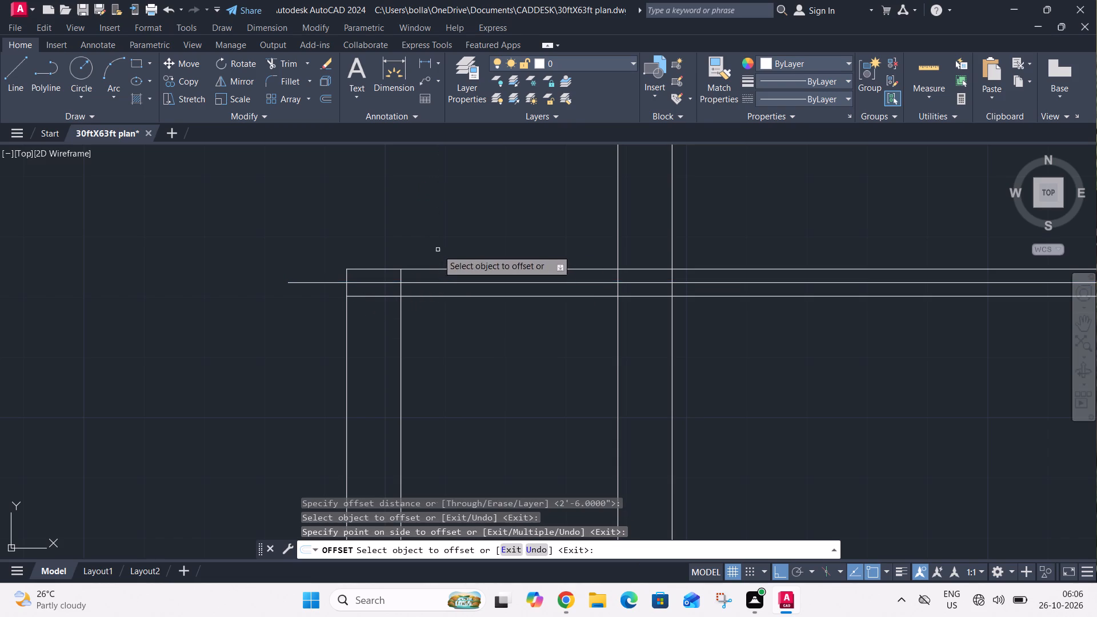
pyautogui.click(451, 282)
pyautogui.click(446, 303)
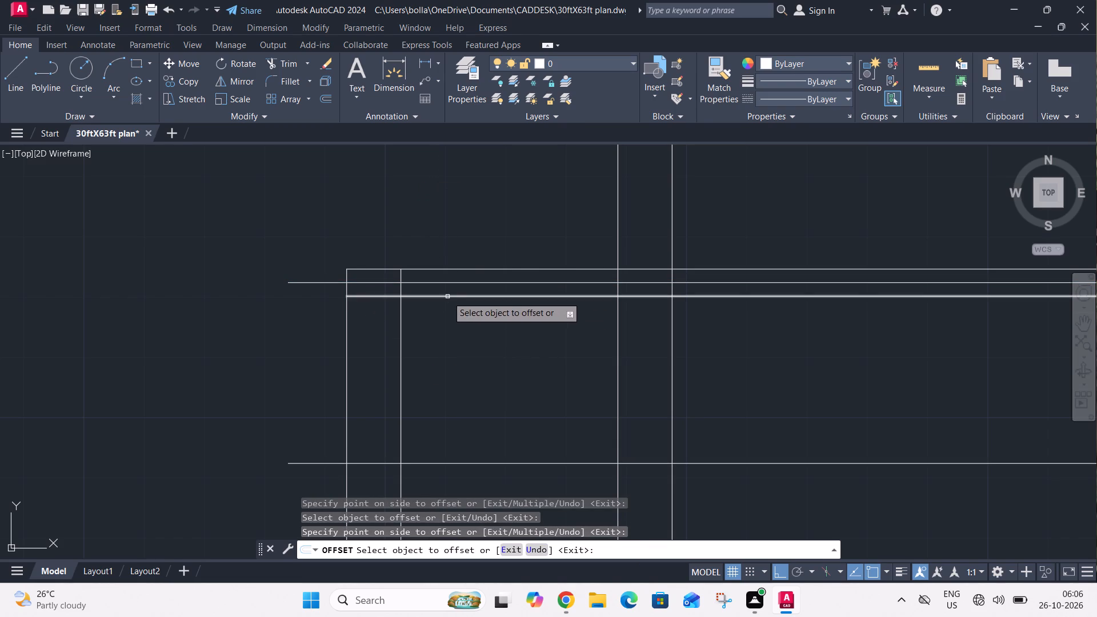
pyautogui.press('Escape')
pyautogui.scroll(-3, 450, 270)
pyautogui.press('Escape')
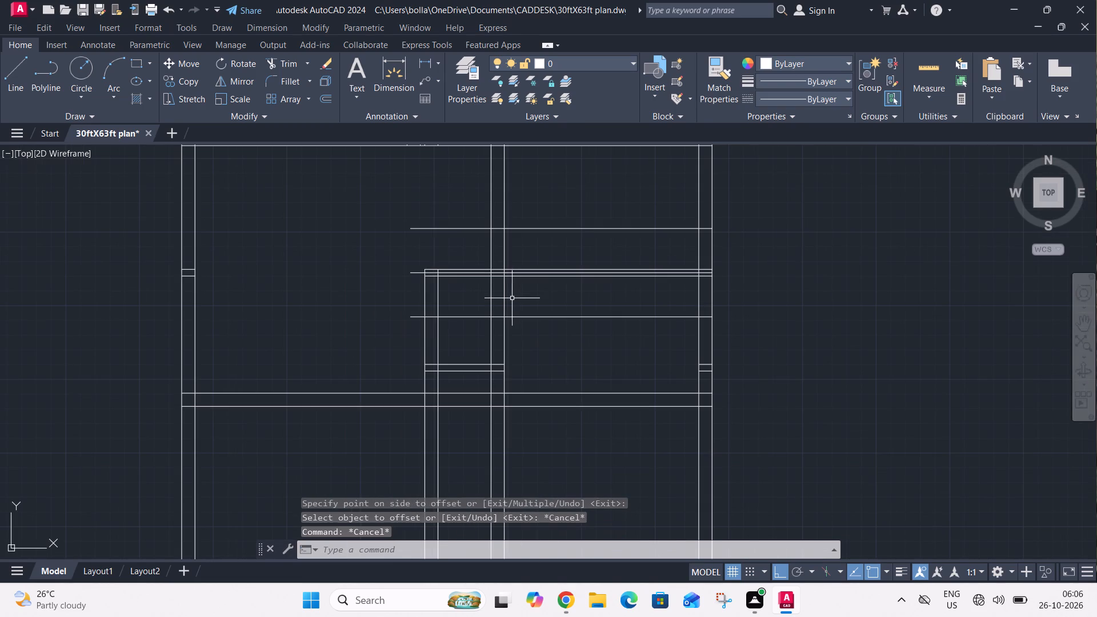
# Offset the two new horizontal lines outward by 4.5", the upper one upward and the lower one downward, to form partitions.
pyautogui.write('o 4.5"')
pyautogui.press('Return')
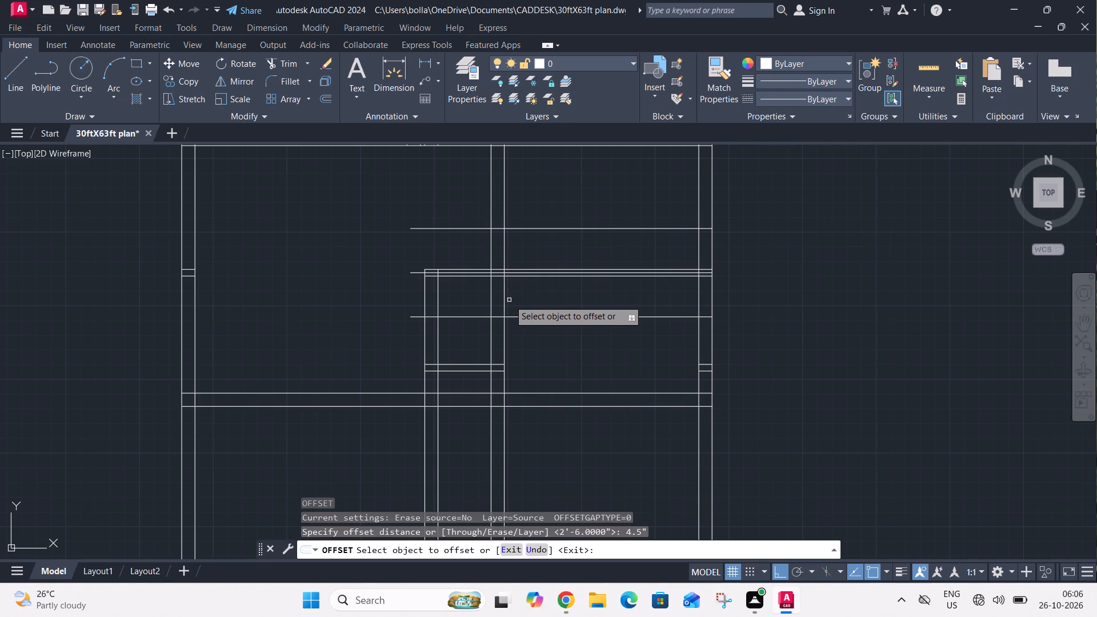
pyautogui.click(540, 228)
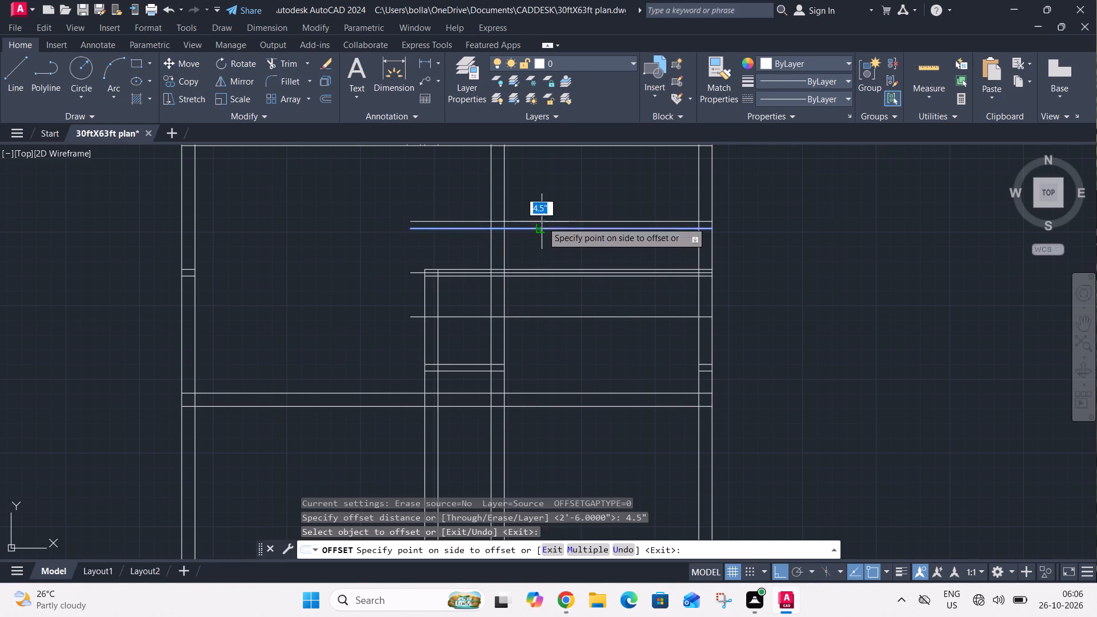
pyautogui.click(542, 220)
pyautogui.click(538, 315)
pyautogui.click(537, 328)
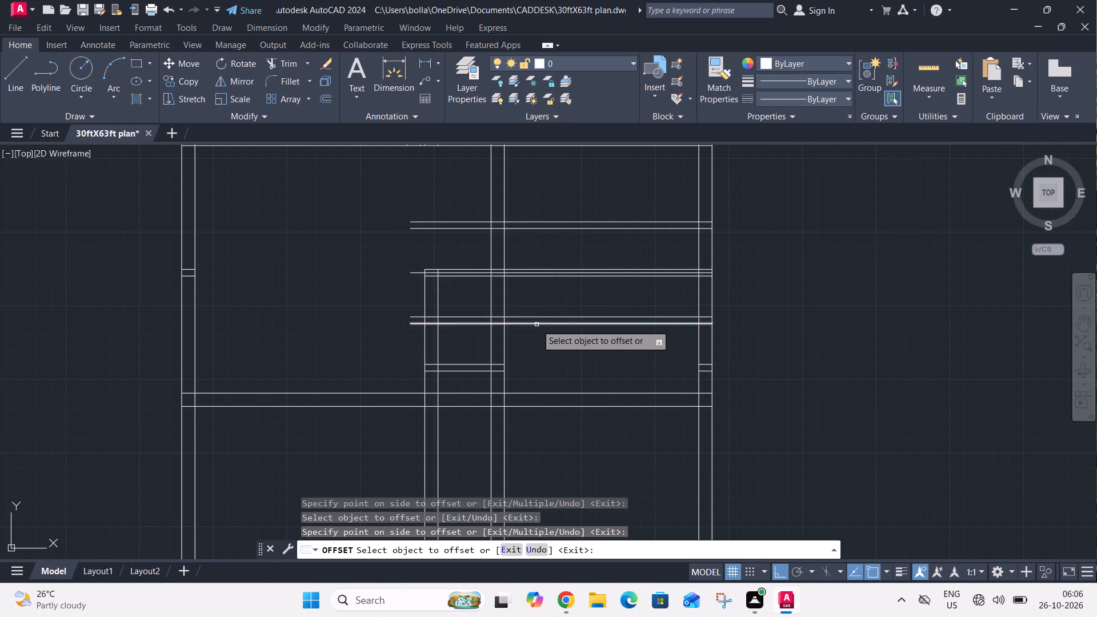
pyautogui.press('Escape')
# Trim the old upper partition's two lines and centreline between the two inner vertical walls, plus the centreline's overhang on the left.
pyautogui.press('t')
pyautogui.press('r')
pyautogui.press('space')
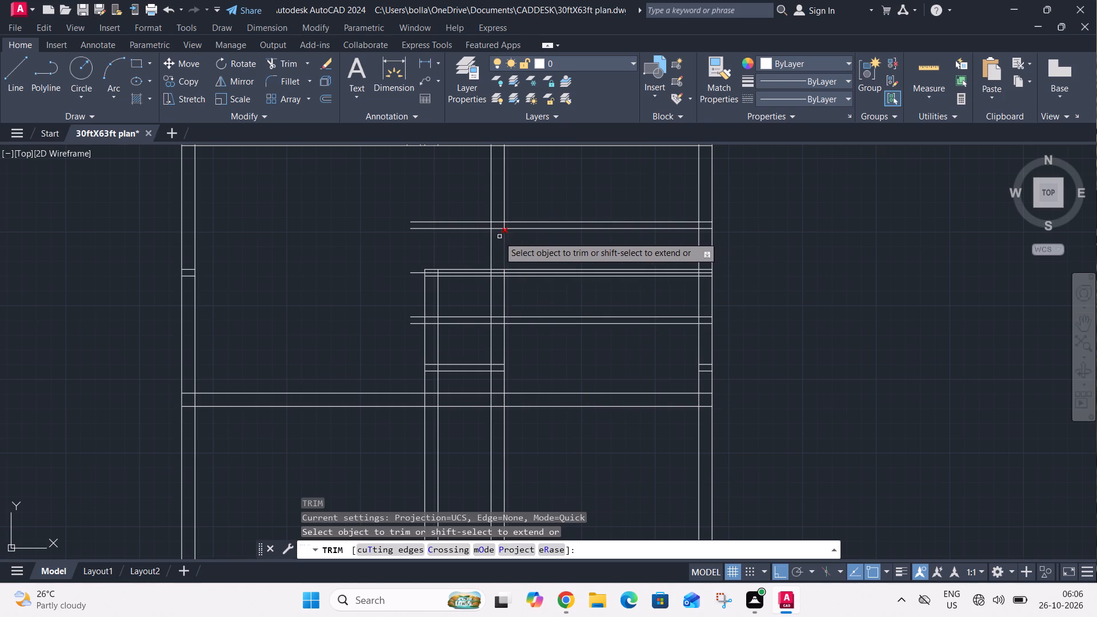
pyautogui.click(472, 277)
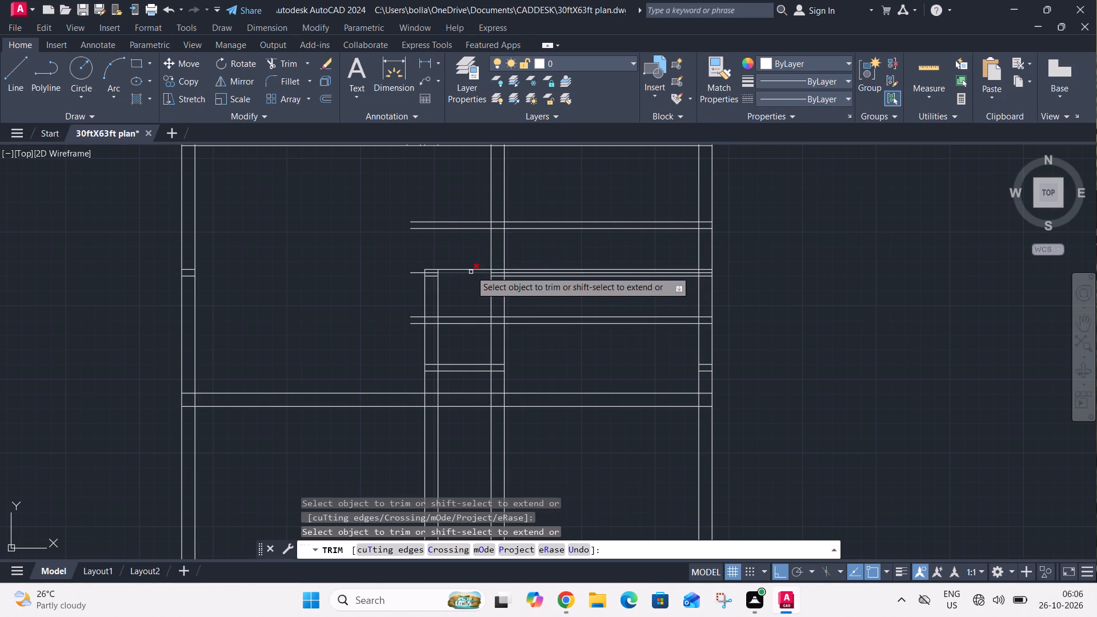
pyautogui.click(471, 270)
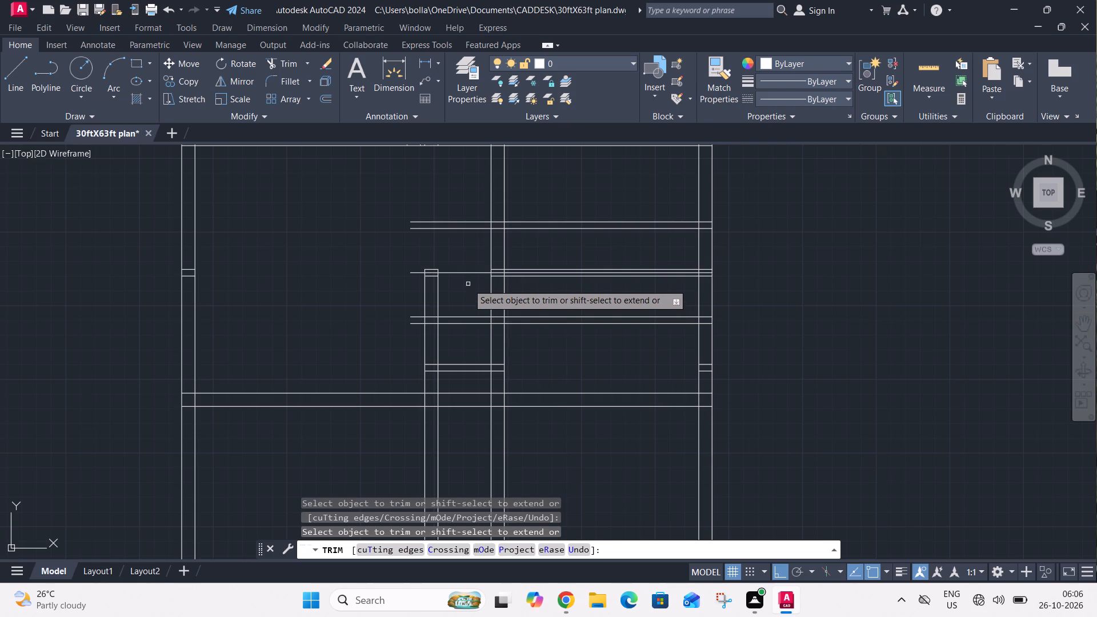
pyautogui.click(468, 283)
pyautogui.click(469, 261)
pyautogui.click(425, 267)
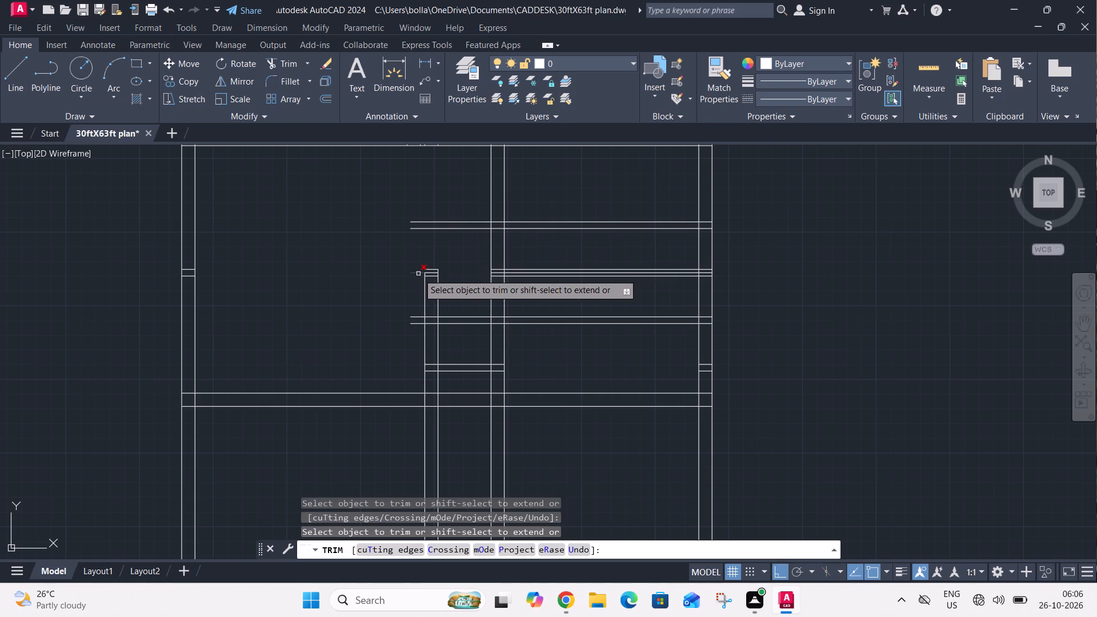
pyautogui.click(418, 274)
pyautogui.press('Escape')
# Extend both lines of the left inner vertical wall up to the top line of the new upper partition.
pyautogui.write('ex')
pyautogui.press('space')
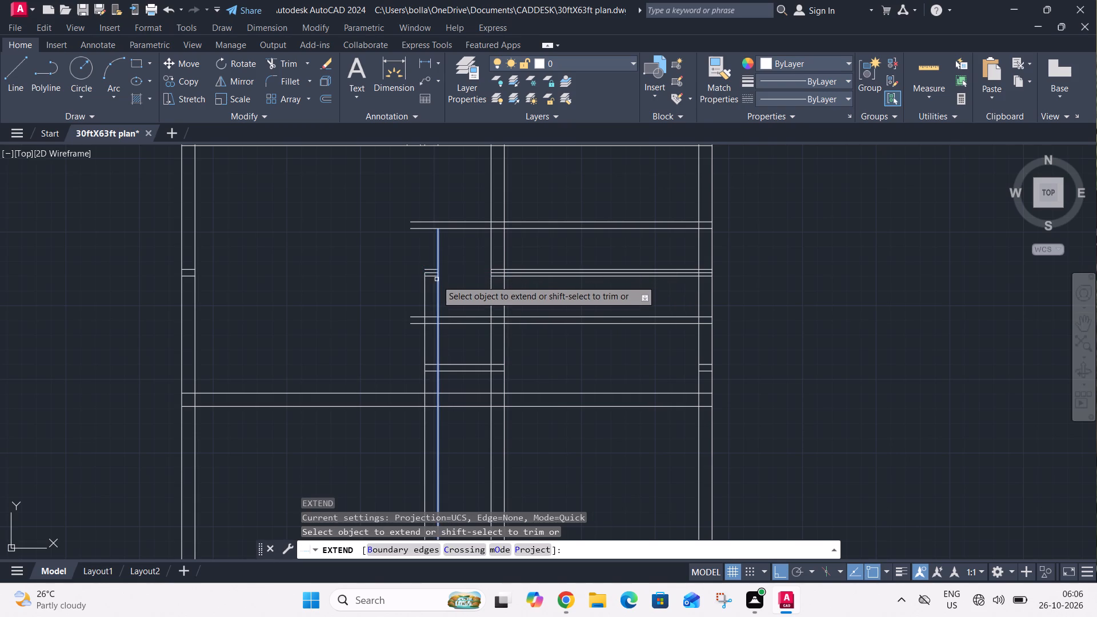
pyautogui.click(437, 280)
pyautogui.click(425, 287)
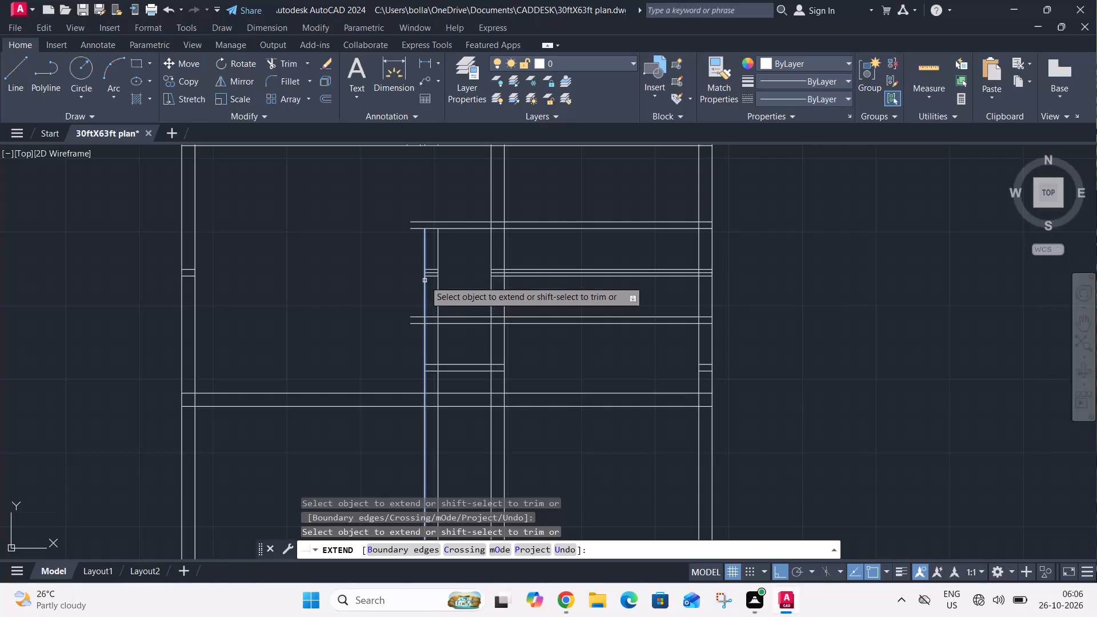
pyautogui.click(425, 281)
pyautogui.click(437, 238)
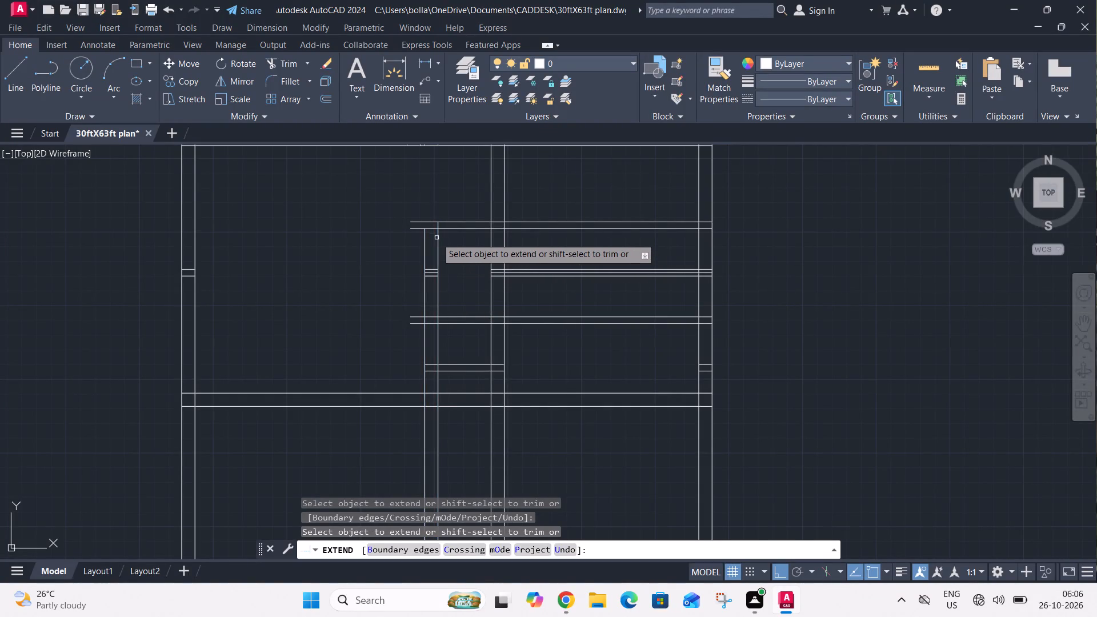
pyautogui.click(426, 236)
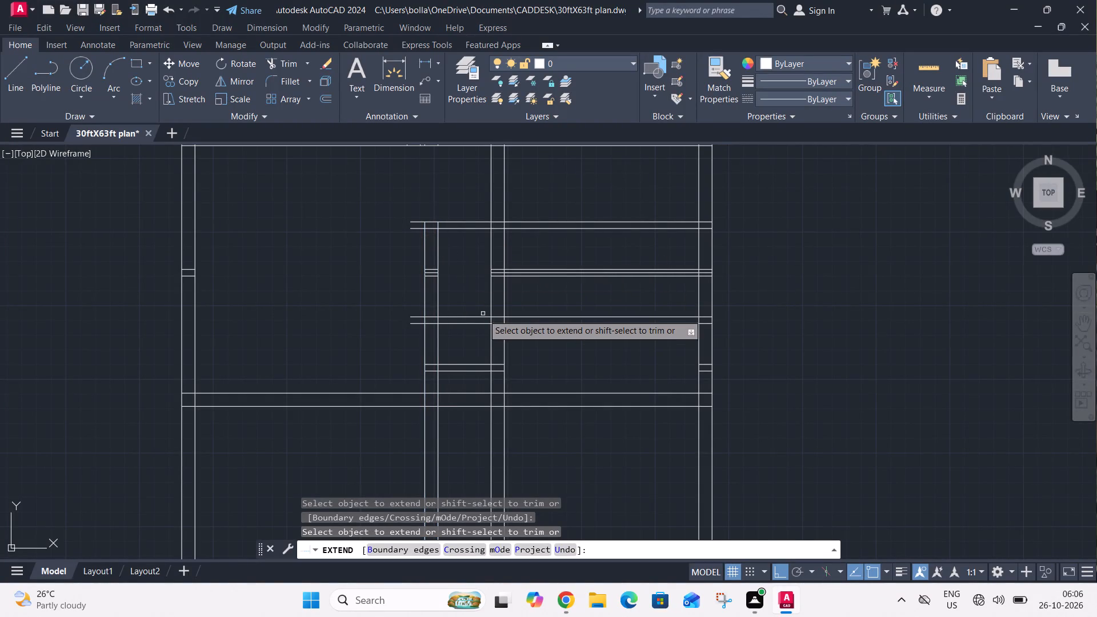
pyautogui.click(475, 344)
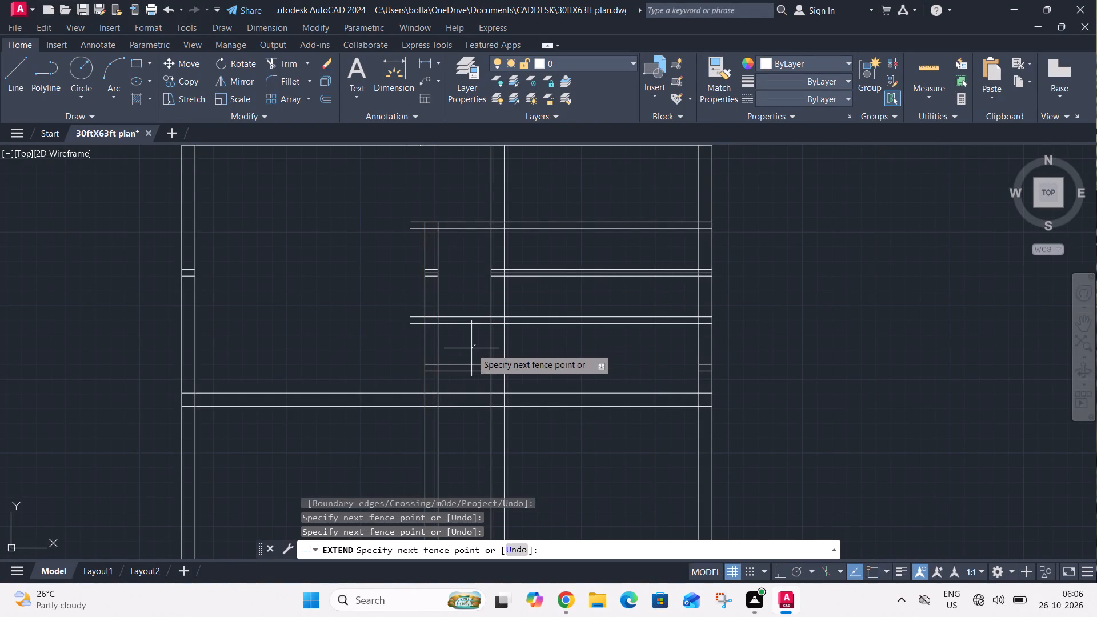
pyautogui.press('Escape')
pyautogui.click(475, 343)
pyautogui.press('Escape')
# Trim away the old lower partition's lines between and inside the two inner vertical walls.
pyautogui.press('t')
pyautogui.write('r')
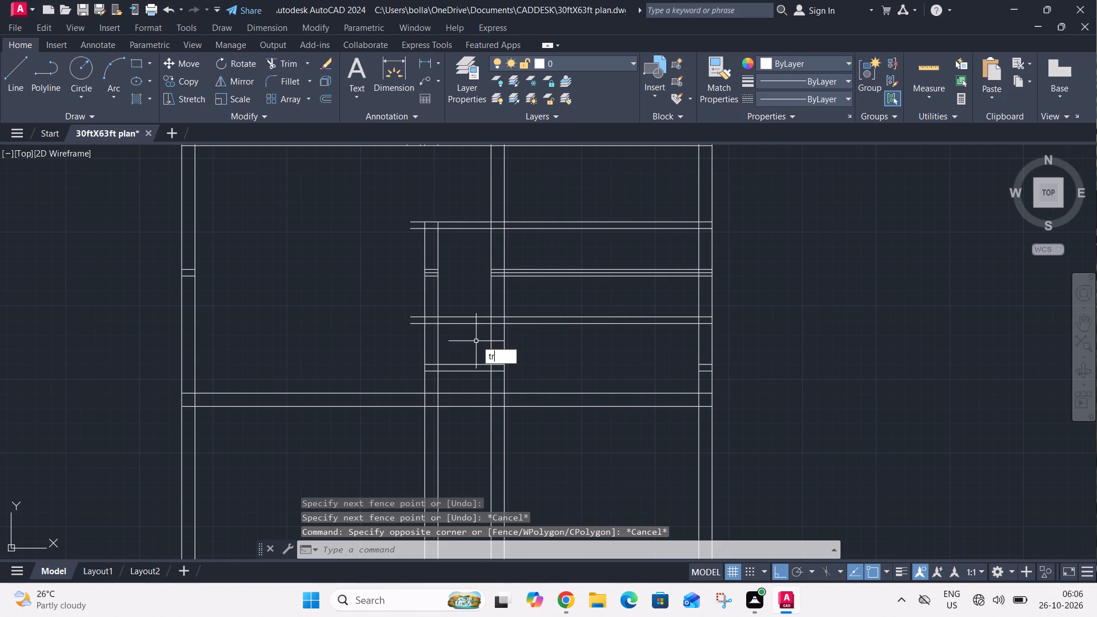
pyautogui.press('space')
pyautogui.moveTo(478, 332); pyautogui.dragTo(481, 344)
pyautogui.click(469, 368)
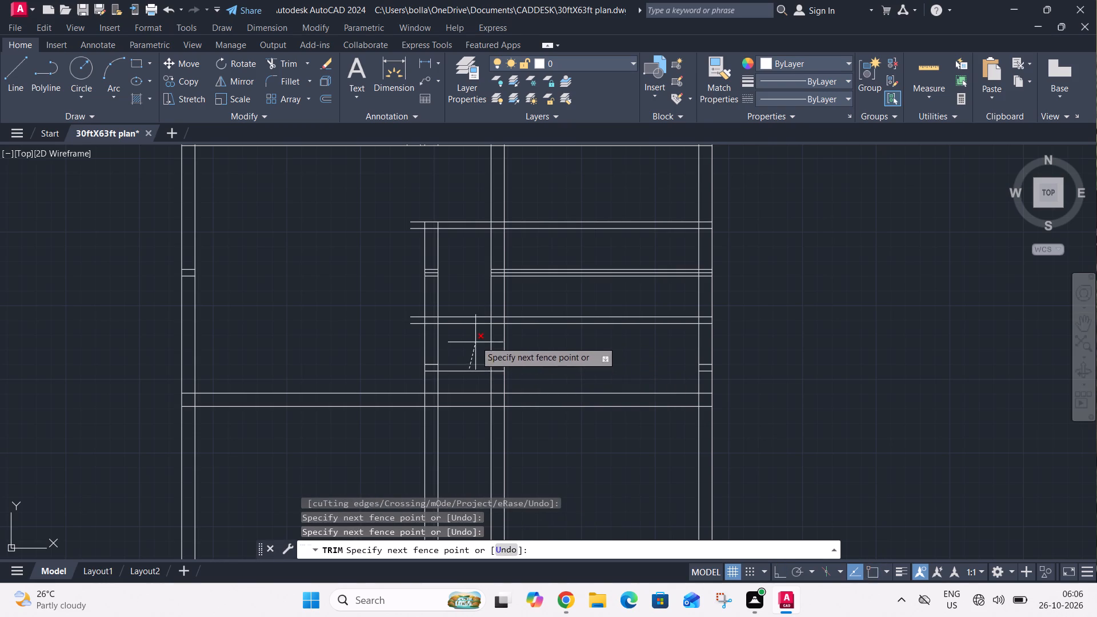
pyautogui.doubleClick(476, 341)
pyautogui.click(460, 376)
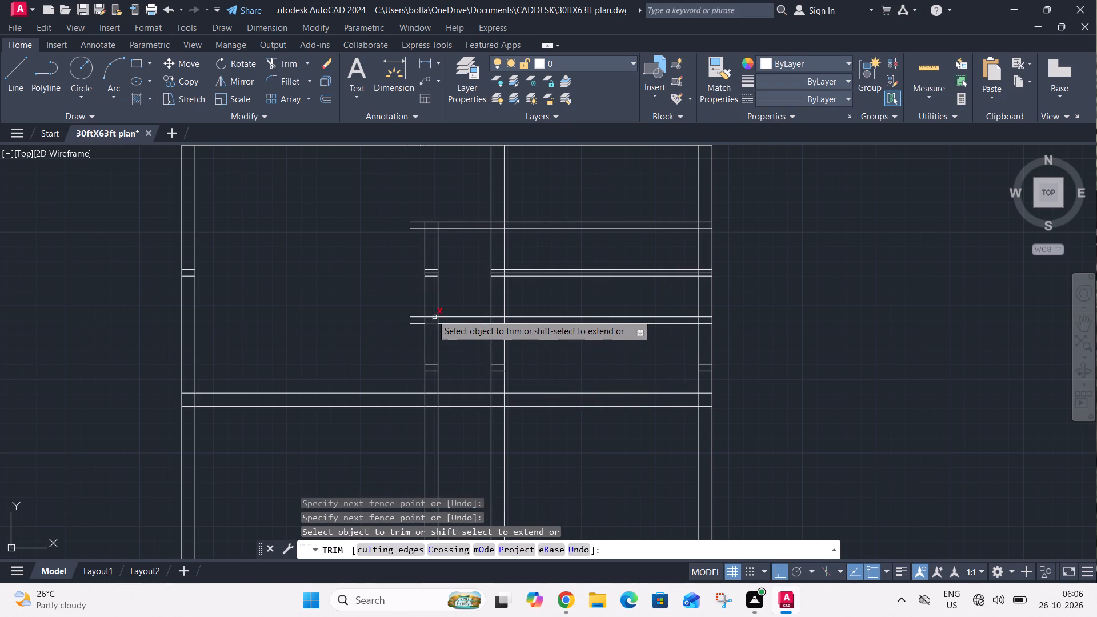
pyautogui.click(431, 359)
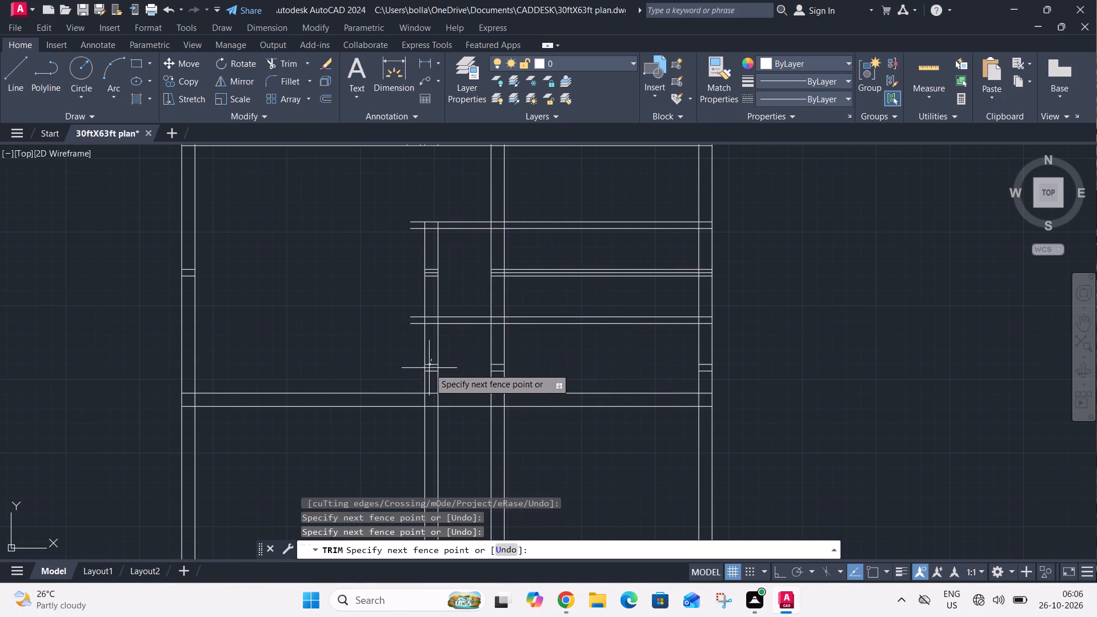
pyautogui.click(427, 376)
pyautogui.moveTo(497, 353); pyautogui.dragTo(497, 360)
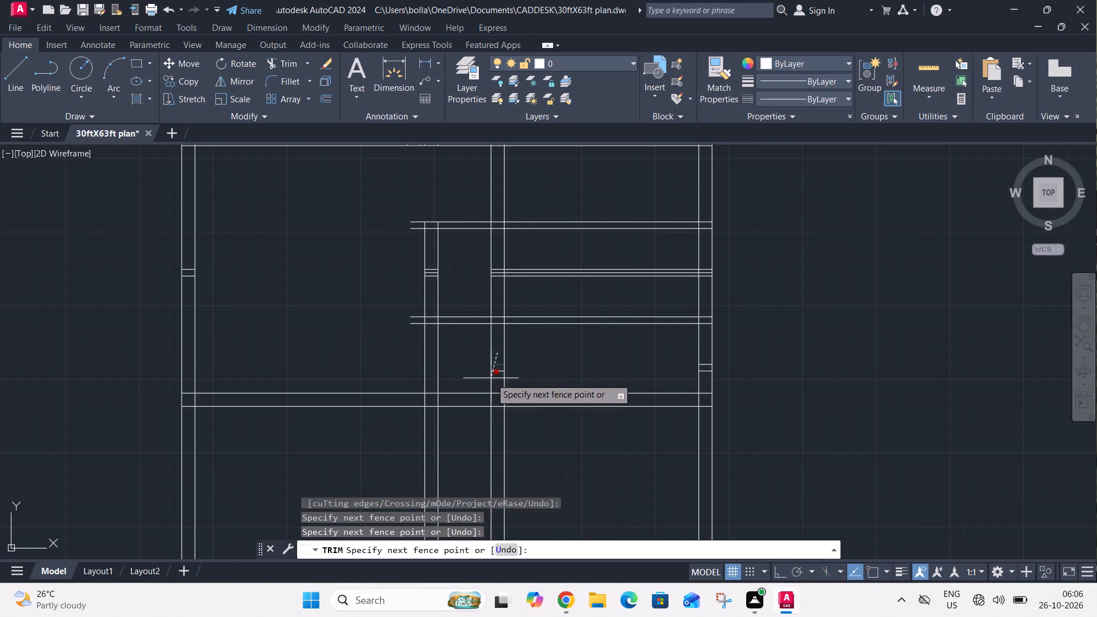
pyautogui.click(495, 379)
# Trim the ends of both new 4.5" partitions that overhang the left inner vertical wall.
pyautogui.click(419, 334)
pyautogui.click(419, 304)
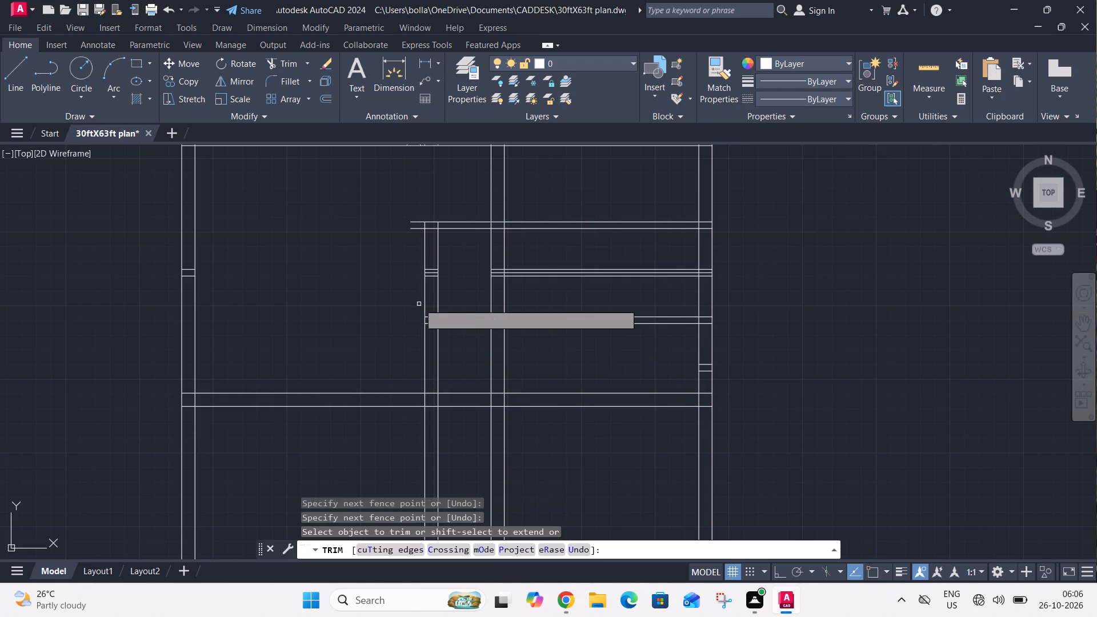
pyautogui.click(421, 215)
pyautogui.click(416, 246)
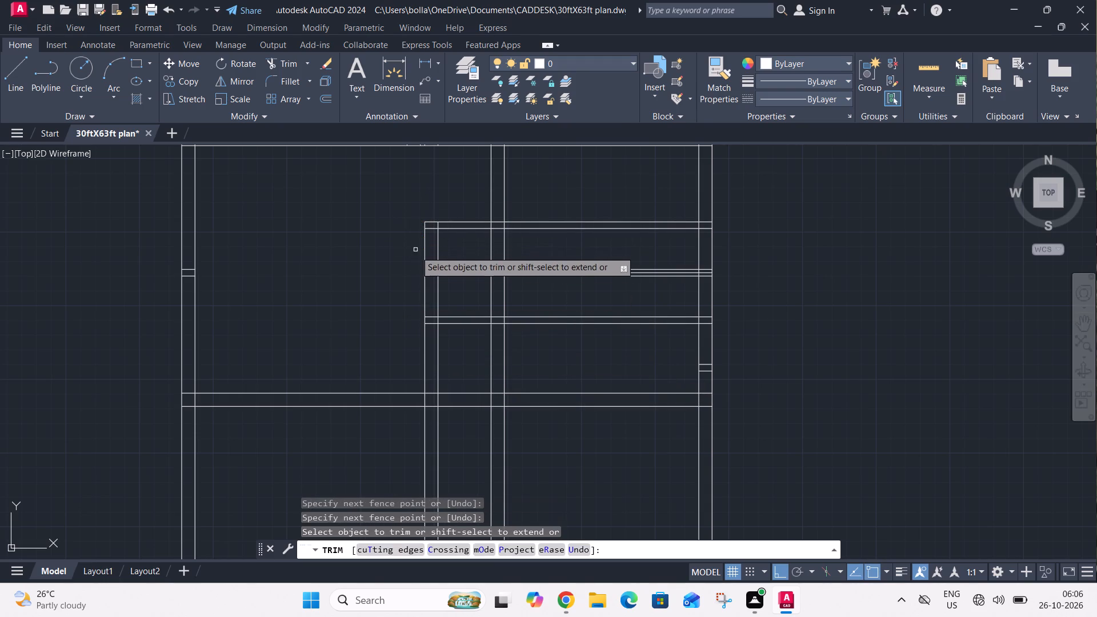
pyautogui.press('Escape')
# Erase the three short leftover segments inside the left inner vertical wall and the old upper partition's remaining centreline.
pyautogui.click(417, 256)
pyautogui.click(467, 288)
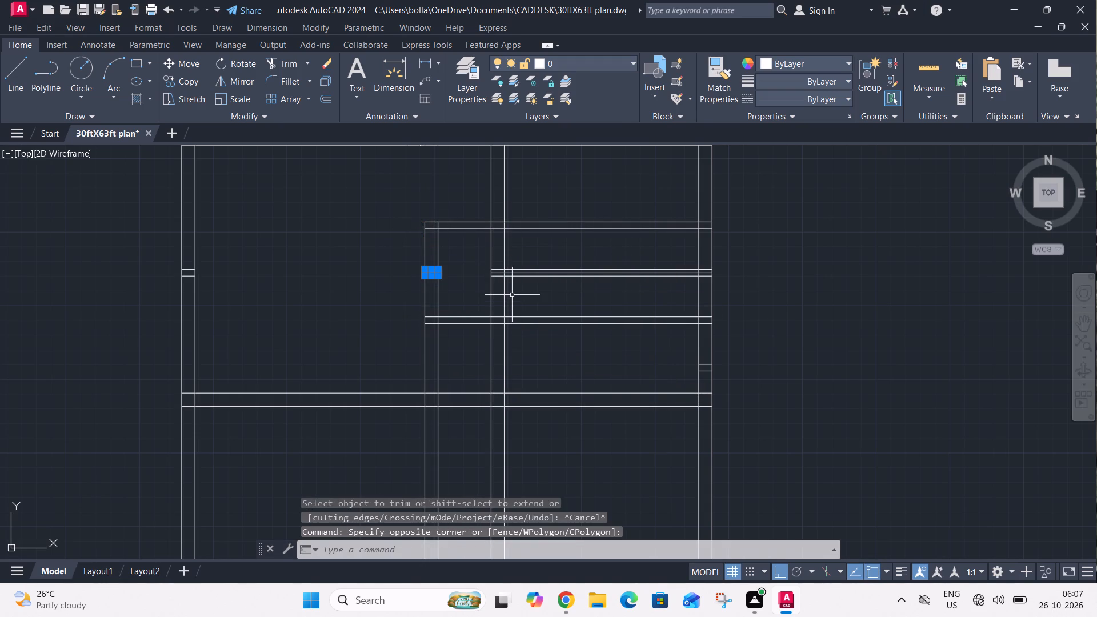
pyautogui.press('Delete')
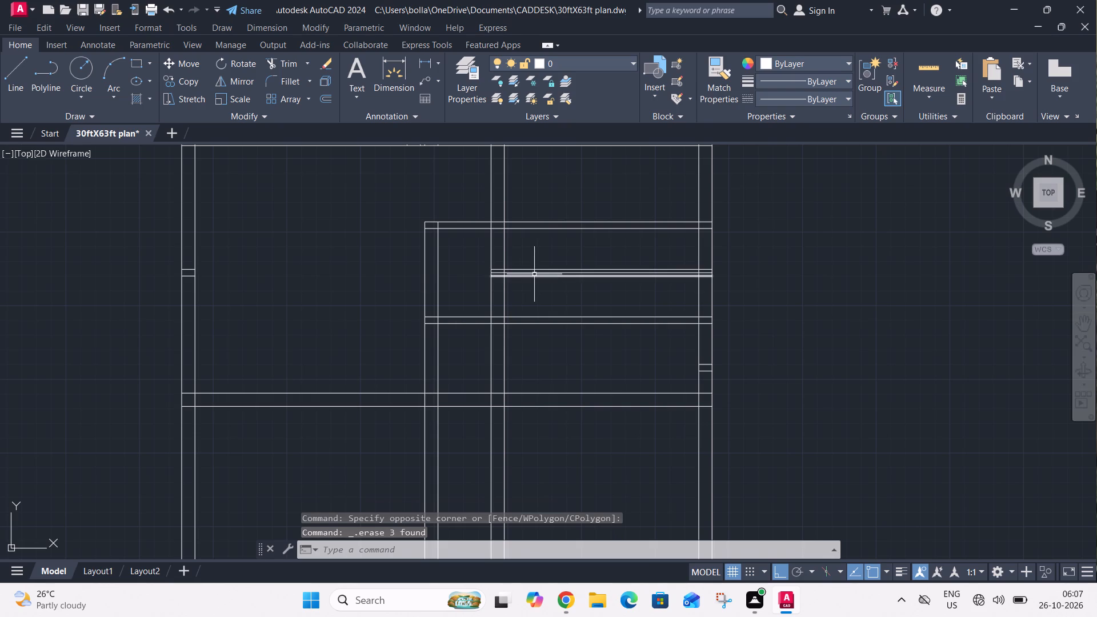
pyautogui.click(535, 273)
pyautogui.press('Delete')
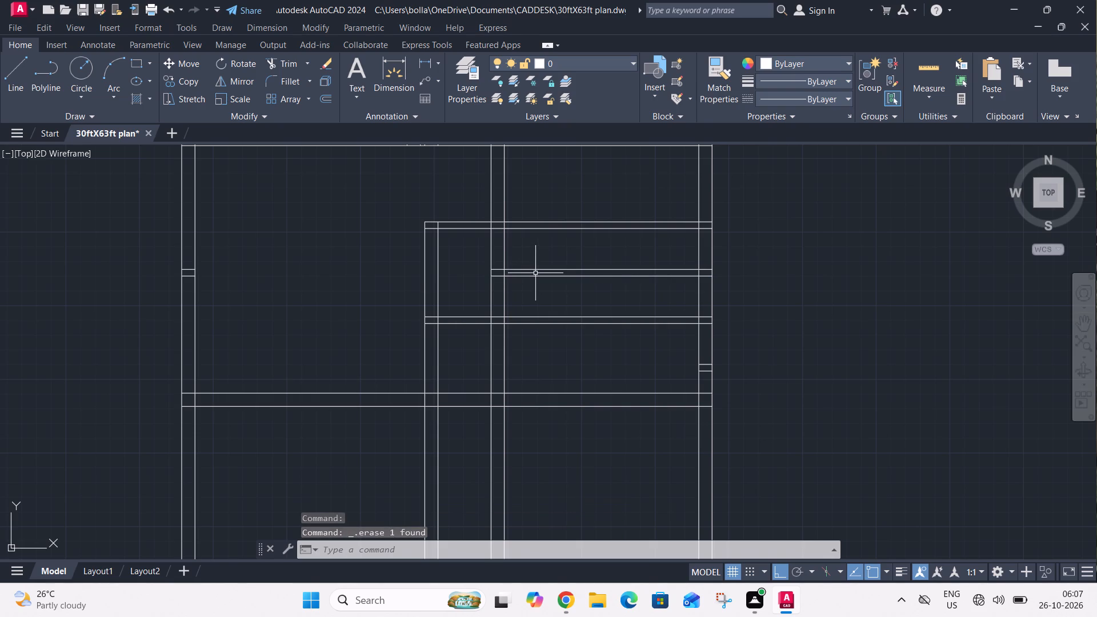
# Trim both lines of the long 9" horizontal wall below the partitions between the two inner vertical walls.
pyautogui.scroll(-1, 535, 273)
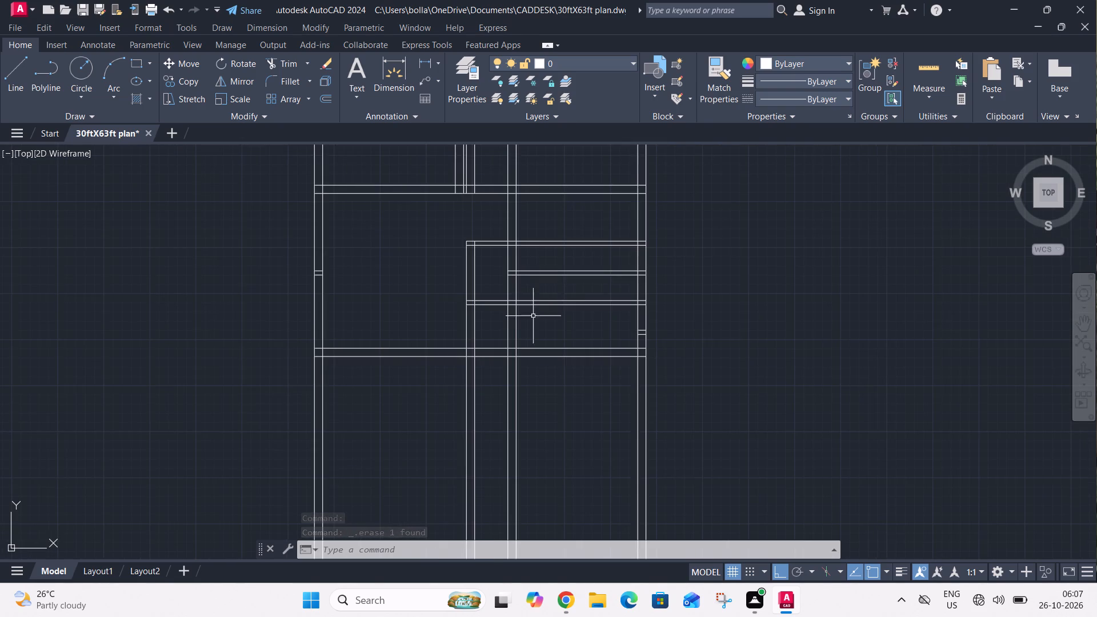
pyautogui.moveTo(529, 323); pyautogui.dragTo(426, 282, button='middle')
pyautogui.write('tr')
pyautogui.press('space')
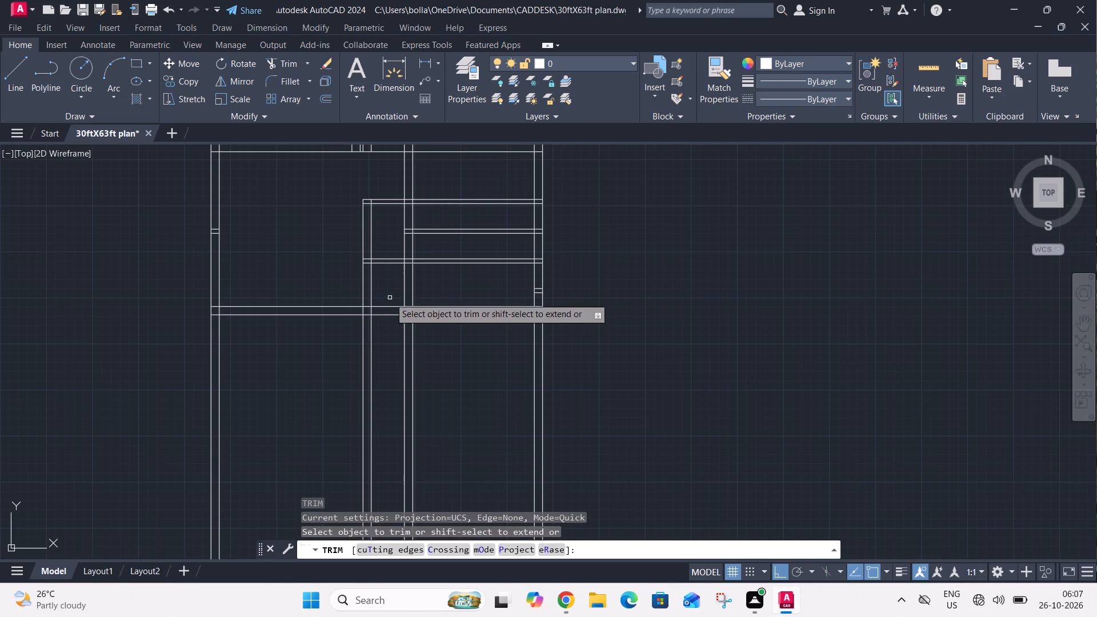
pyautogui.click(388, 283)
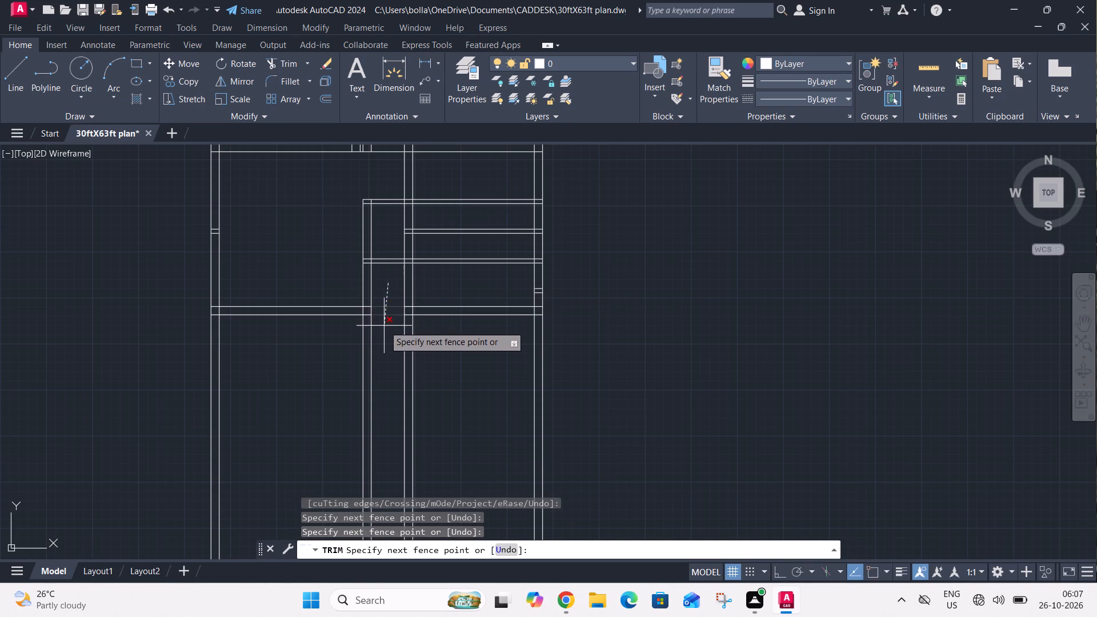
pyautogui.click(384, 327)
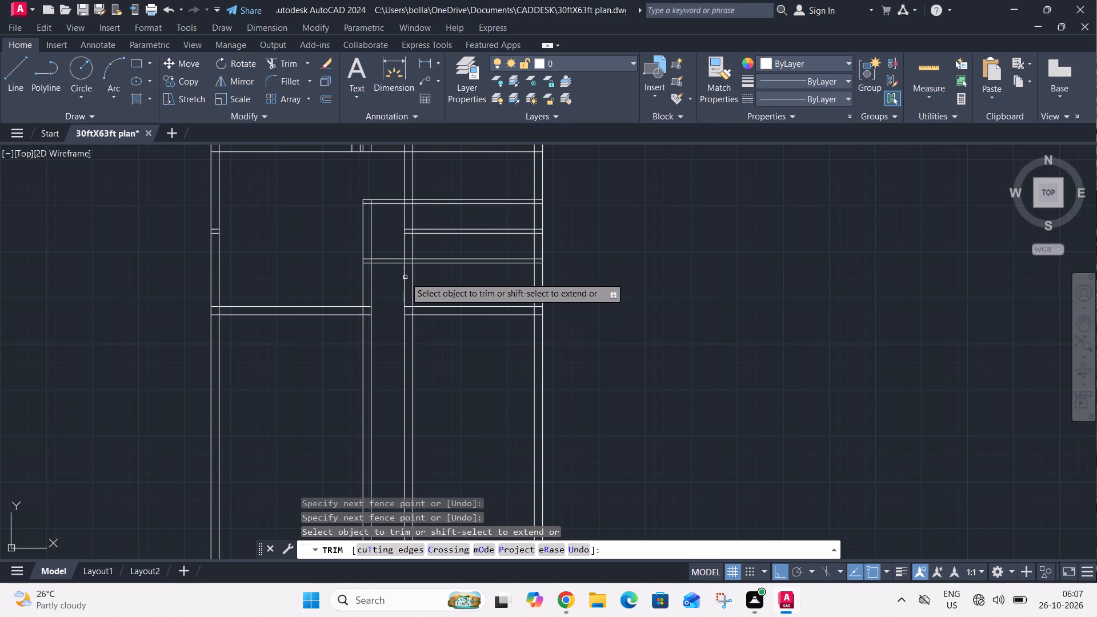
pyautogui.scroll(3, 406, 276)
pyautogui.press('Escape')
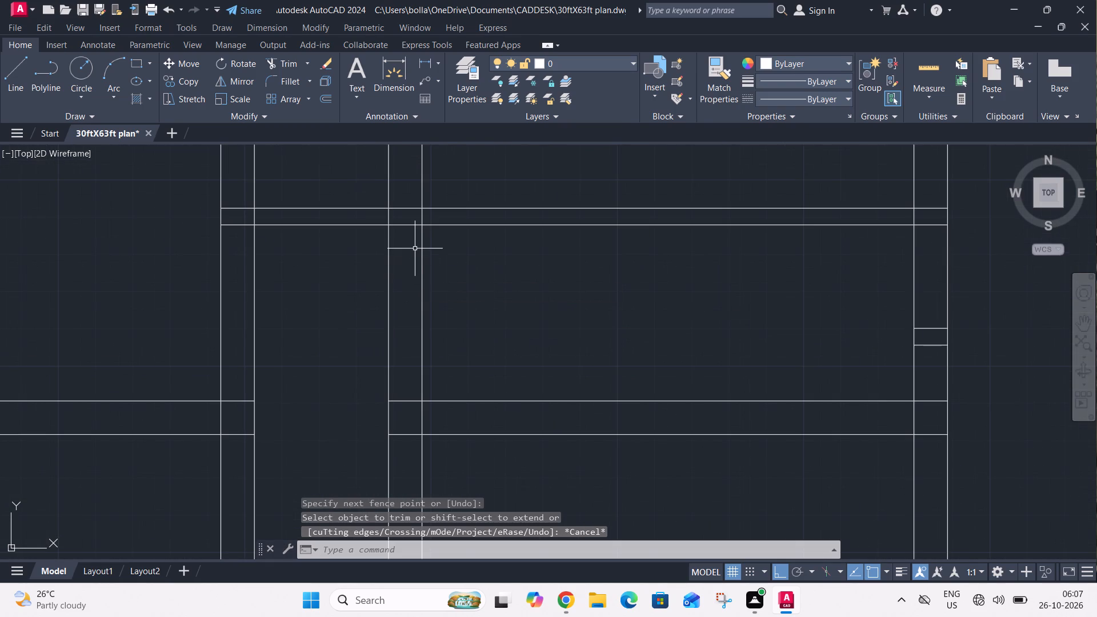
# Offset the new lower partition's bottom line 4.5" downward.
pyautogui.write('o')
pyautogui.press('space')
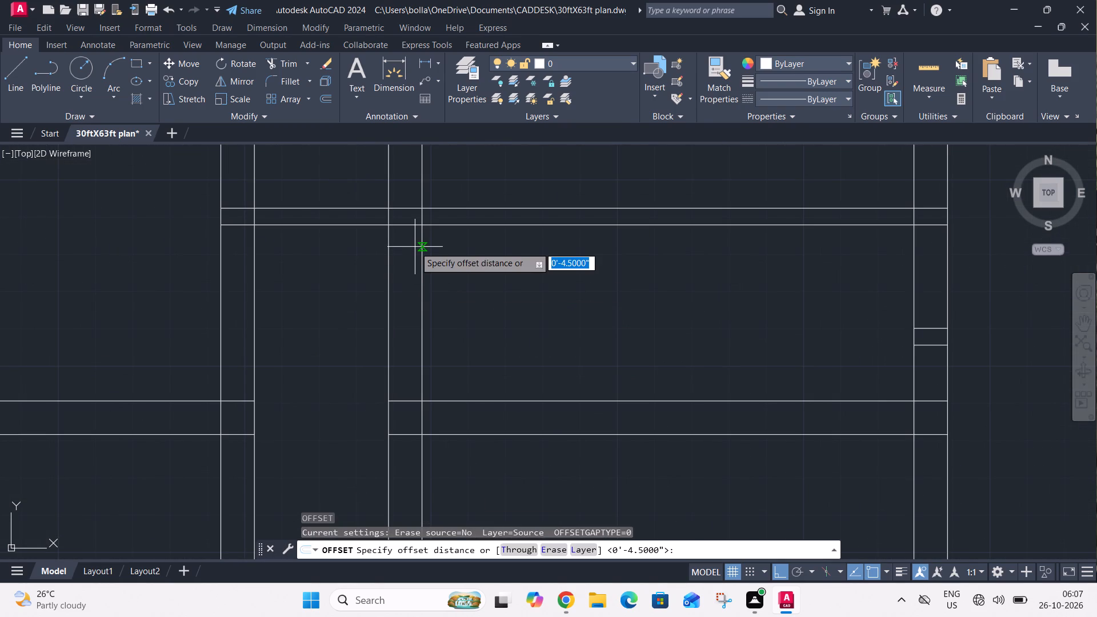
pyautogui.press('space')
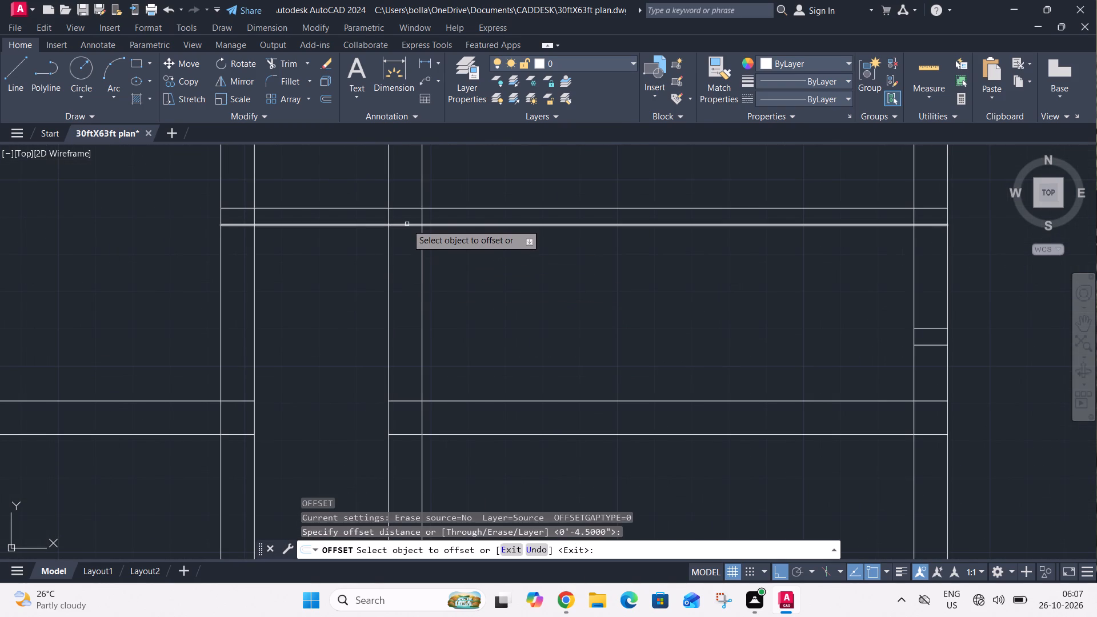
pyautogui.click(407, 224)
pyautogui.click(406, 247)
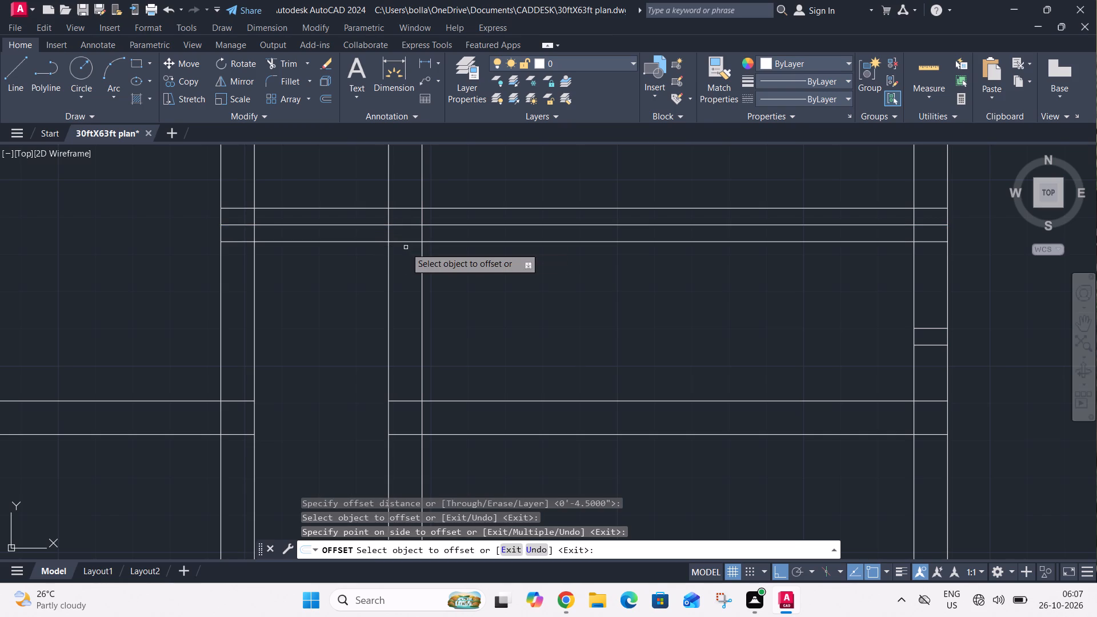
pyautogui.press('Escape')
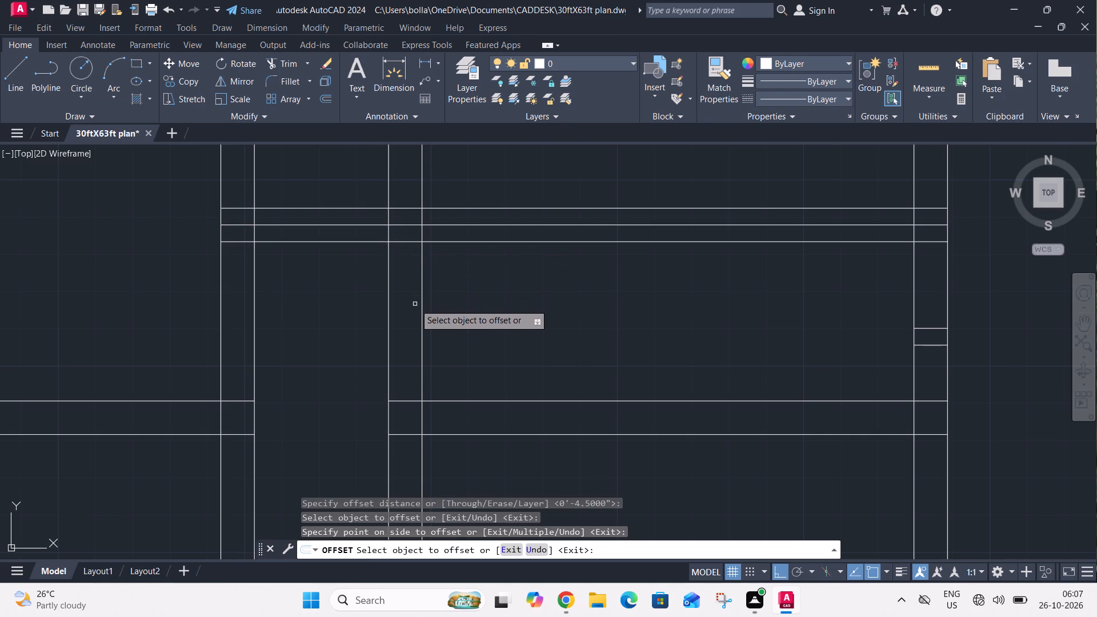
# Trim both lines of the right inner vertical wall between the new offset line and the 9" horizontal wall.
pyautogui.write('tr')
pyautogui.press('space')
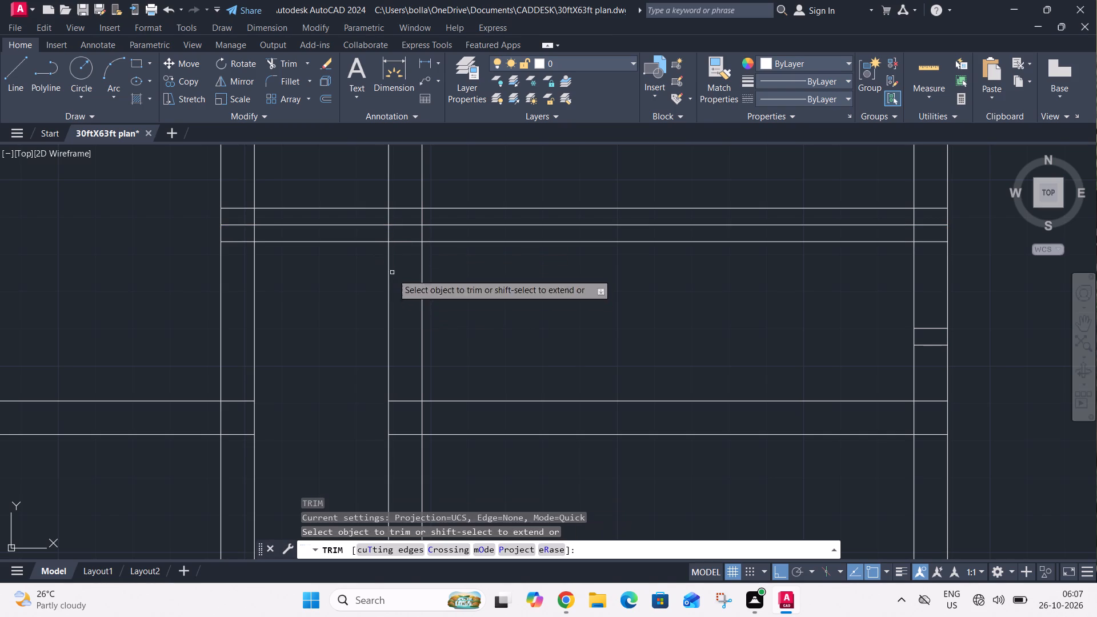
pyautogui.click(451, 323)
pyautogui.click(370, 324)
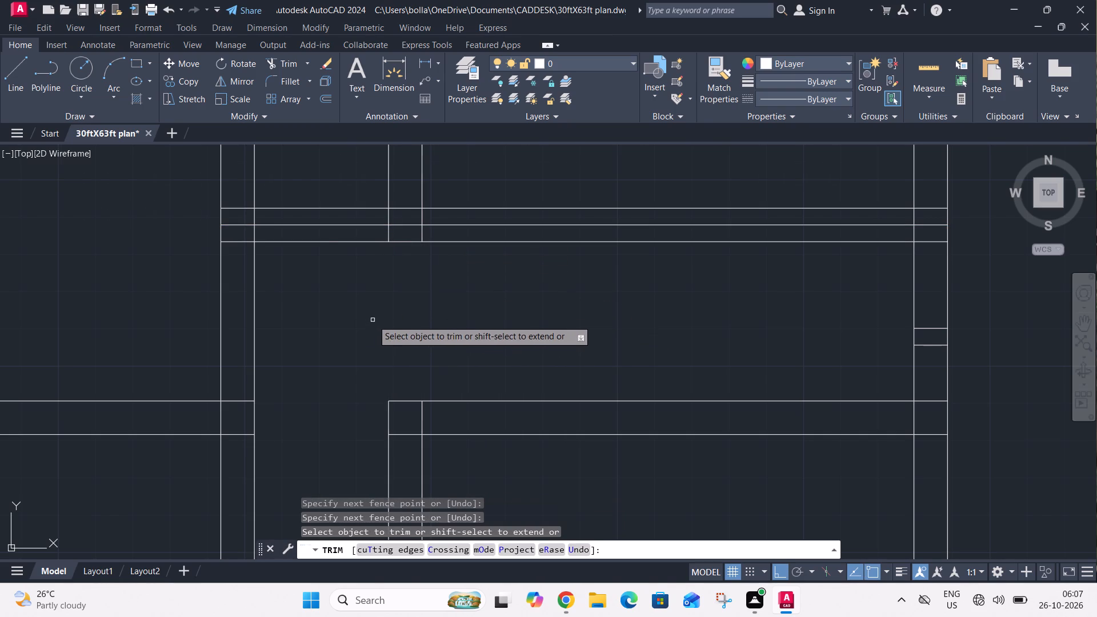
# Trim away the 9" horizontal wall east of the left inner wall, the right inner wall's lower run, and their leftover corner pieces.
pyautogui.scroll(-2, 376, 316)
pyautogui.click(430, 328)
pyautogui.click(393, 394)
pyautogui.moveTo(406, 334); pyautogui.dragTo(406, 334)
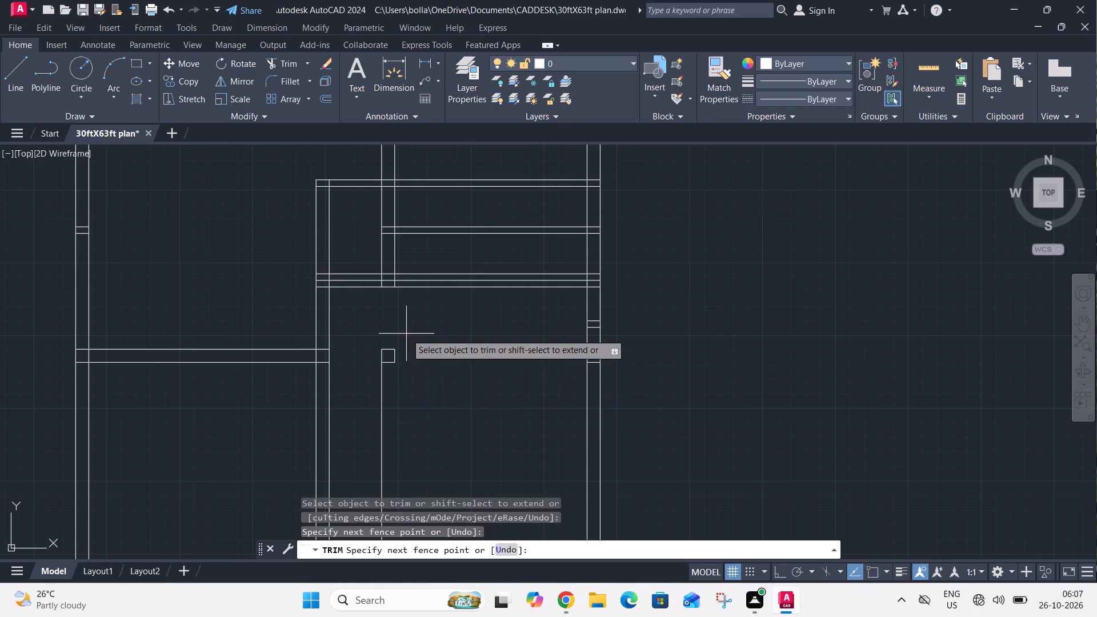
pyautogui.moveTo(406, 334); pyautogui.dragTo(395, 346)
pyautogui.click(373, 374)
pyautogui.click(409, 347)
pyautogui.moveTo(405, 346); pyautogui.dragTo(375, 355)
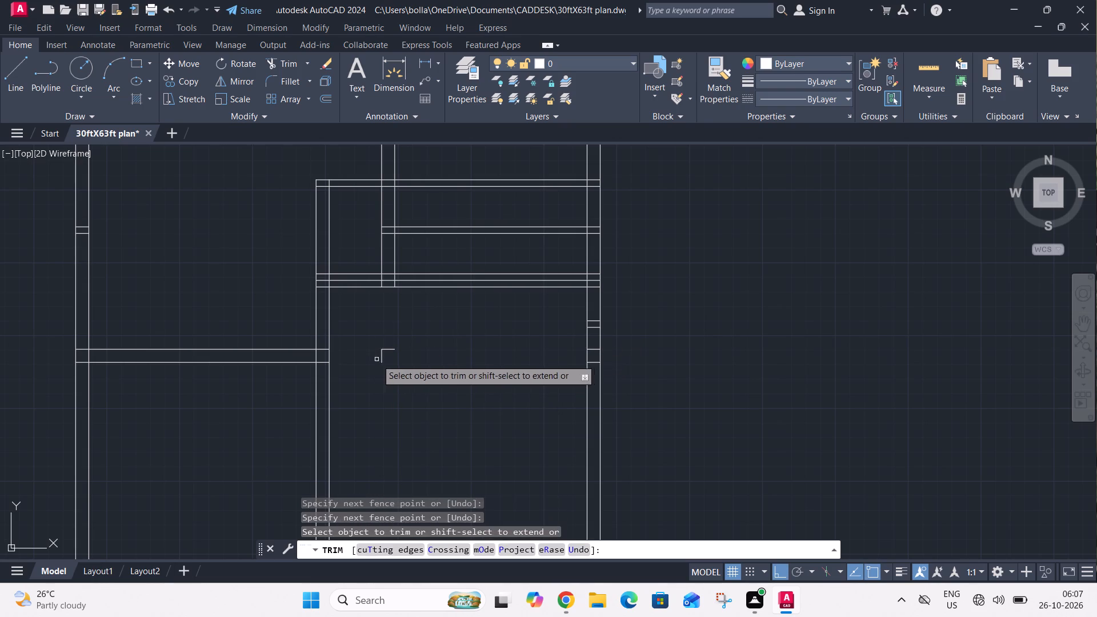
pyautogui.click(385, 348)
pyautogui.moveTo(385, 347); pyautogui.dragTo(383, 359)
pyautogui.click(381, 355)
pyautogui.click(379, 354)
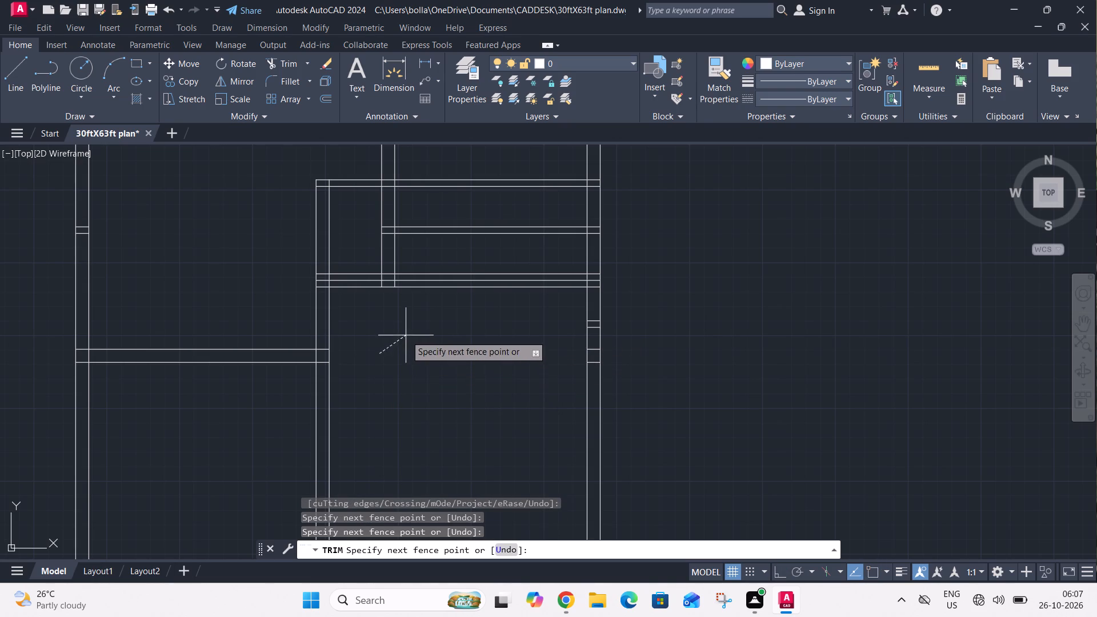
pyautogui.press('Escape')
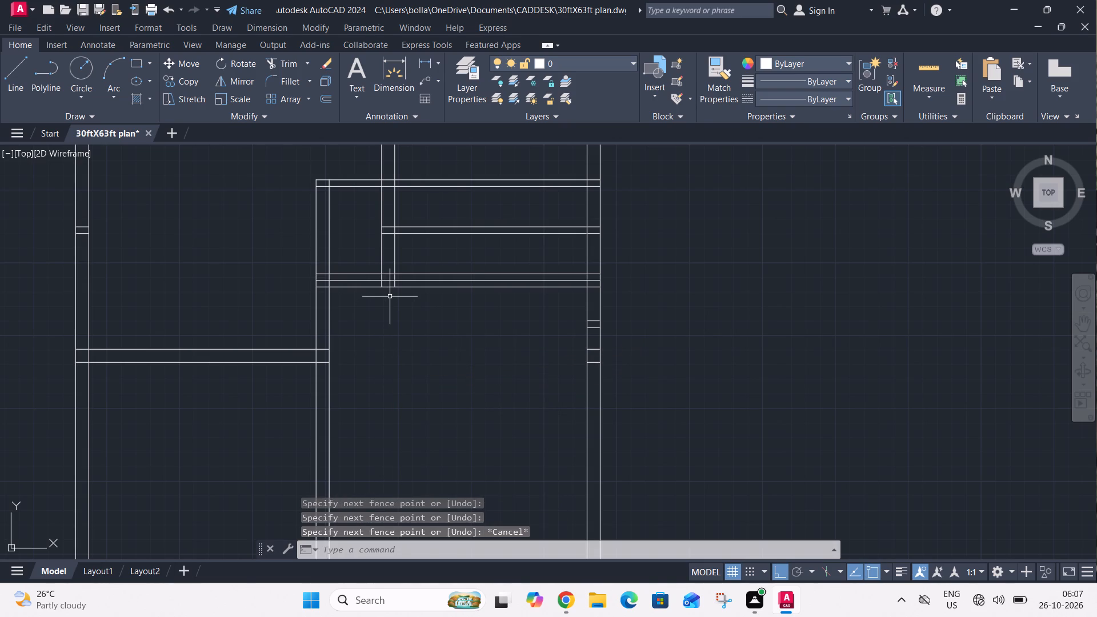
# Trim the offset line on both sides of the right inner vertical wall and inside the left one, leaving an end cap.
pyautogui.write('tr')
pyautogui.press('v')
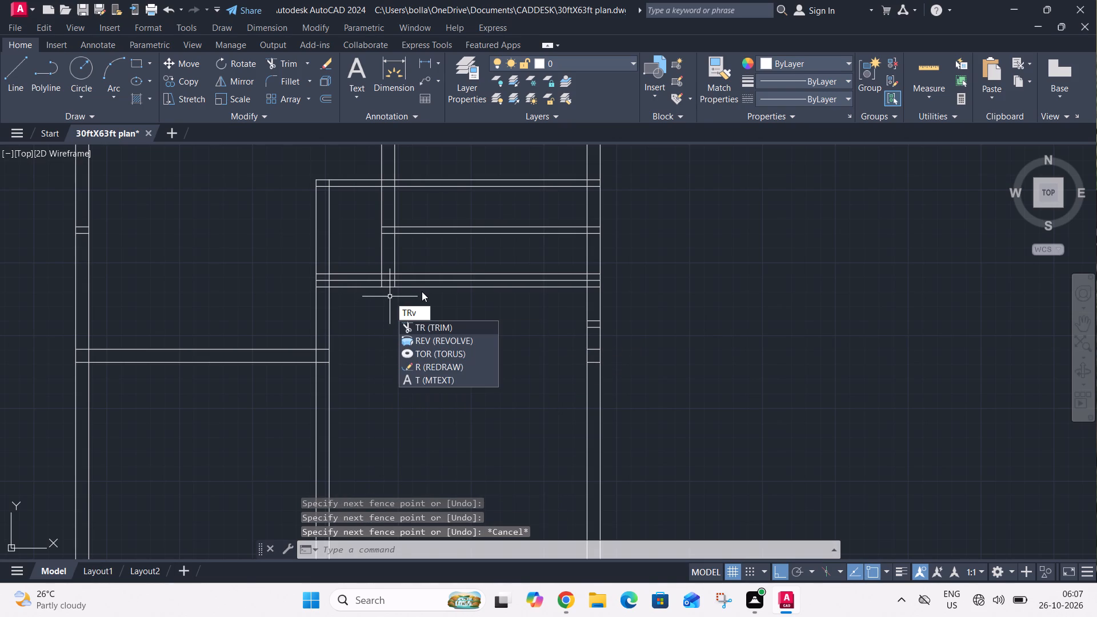
pyautogui.press('BackSpace')
pyautogui.press('space')
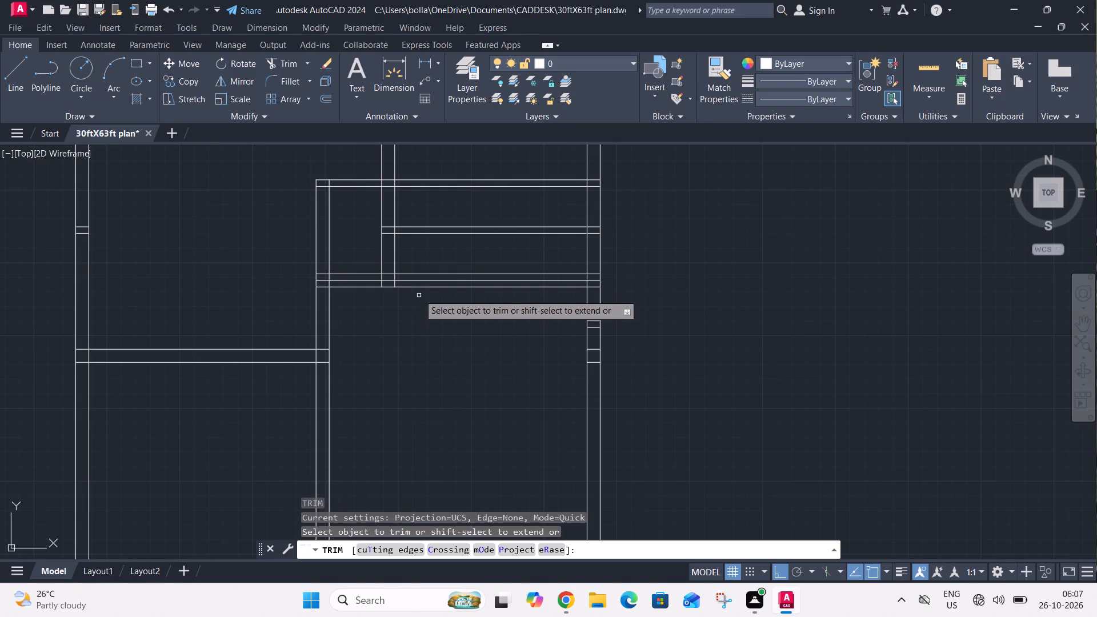
pyautogui.click(422, 287)
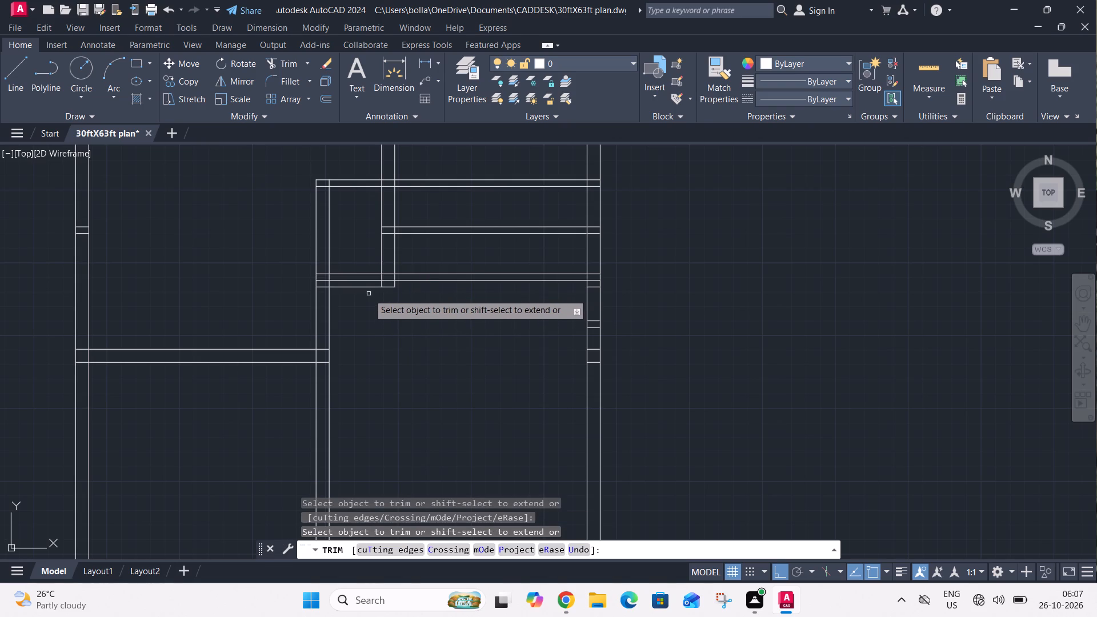
pyautogui.click(362, 287)
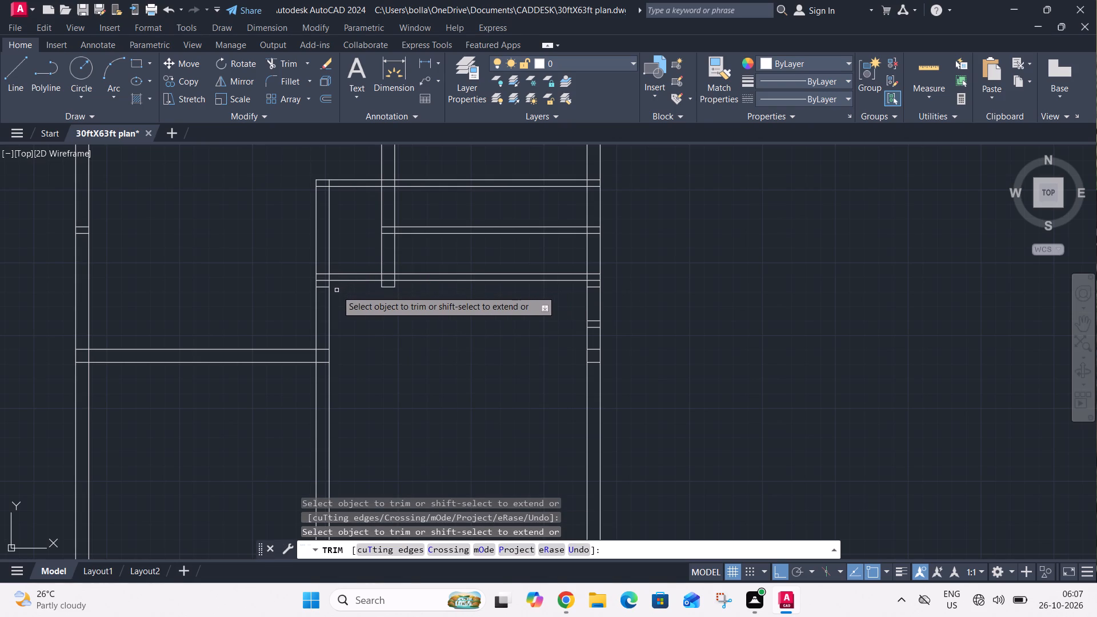
pyautogui.click(323, 285)
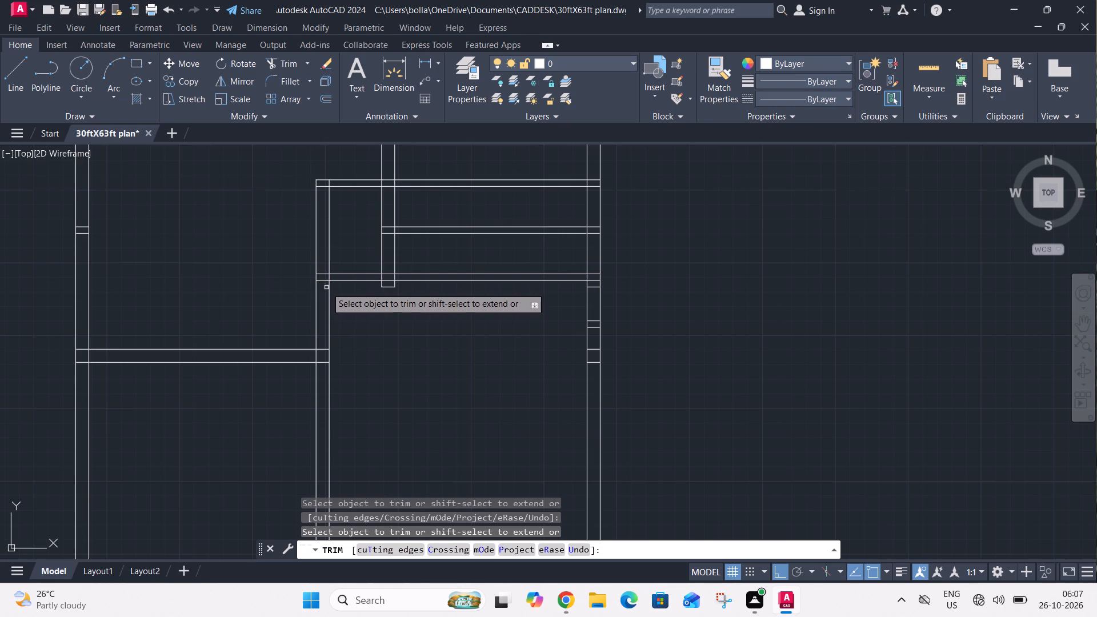
# Clean up the lower partition's junctions with both inner vertical walls by trimming the crossing lines.
pyautogui.scroll(2, 324, 268)
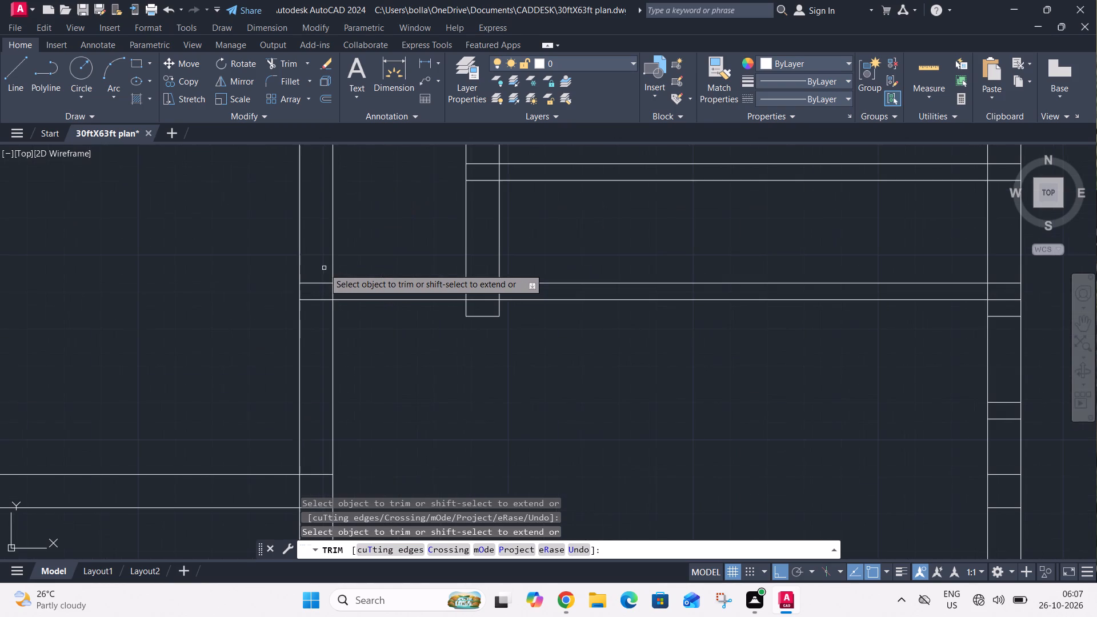
pyautogui.click(324, 264)
pyautogui.click(318, 321)
pyautogui.click(321, 287)
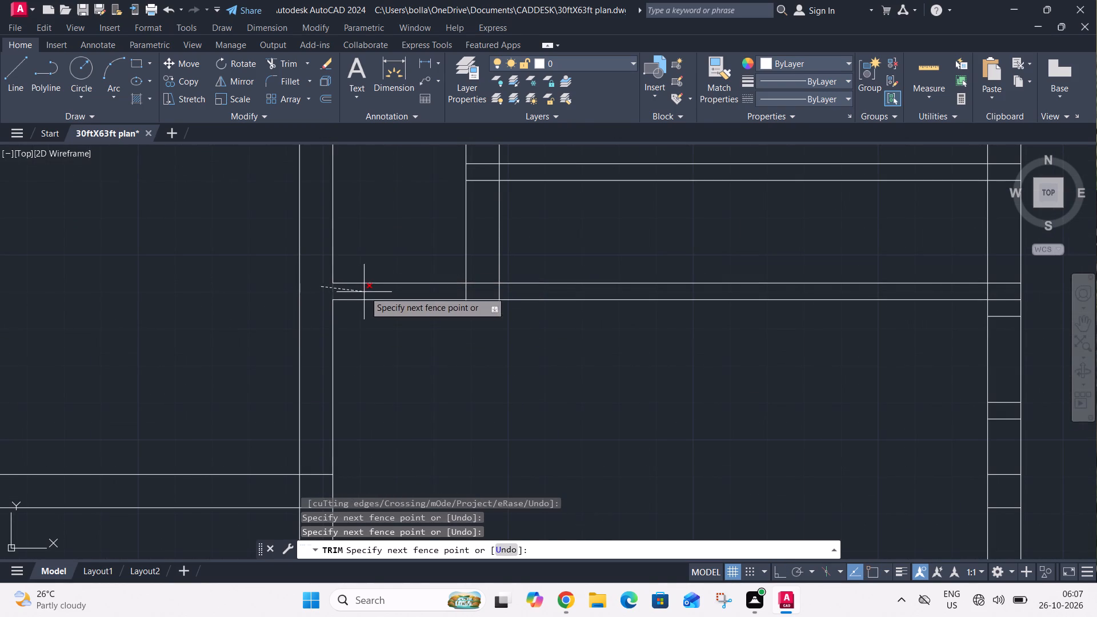
pyautogui.click(365, 291)
pyautogui.click(489, 273)
pyautogui.click(483, 307)
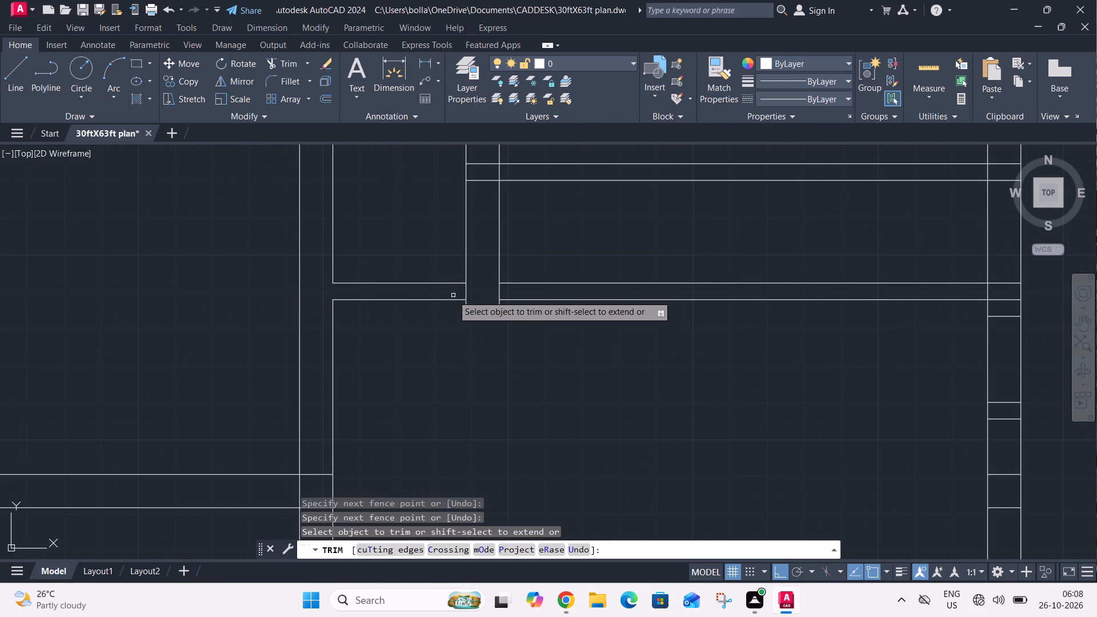
pyautogui.click(454, 289)
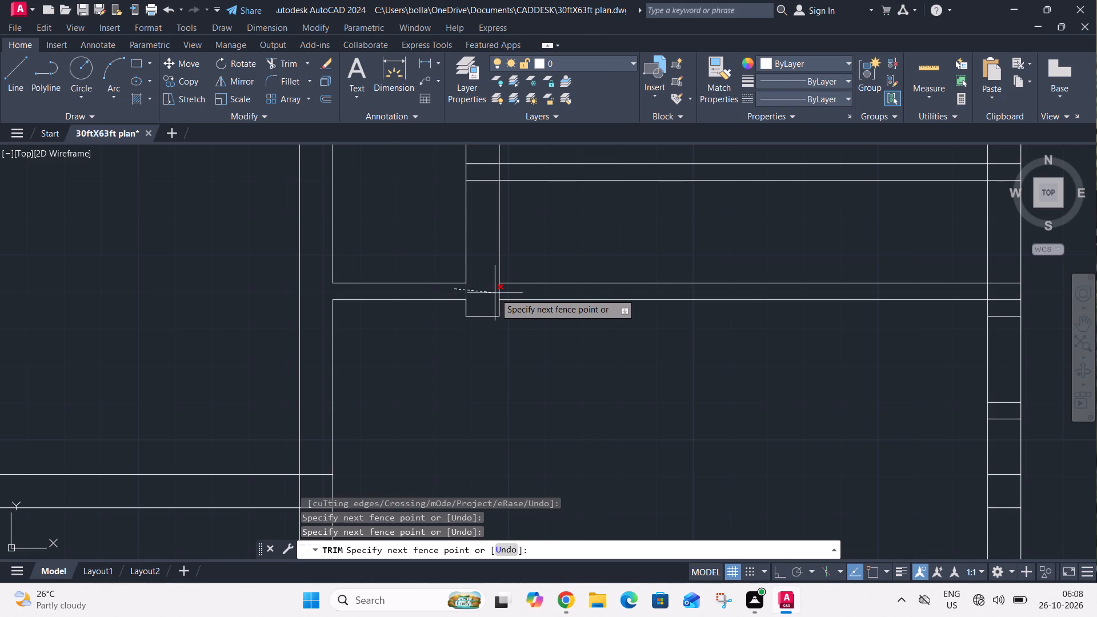
pyautogui.click(475, 291)
# Trim away the lower and upper partitions' lines between the right inner vertical wall and the right outer wall.
pyautogui.click(562, 261)
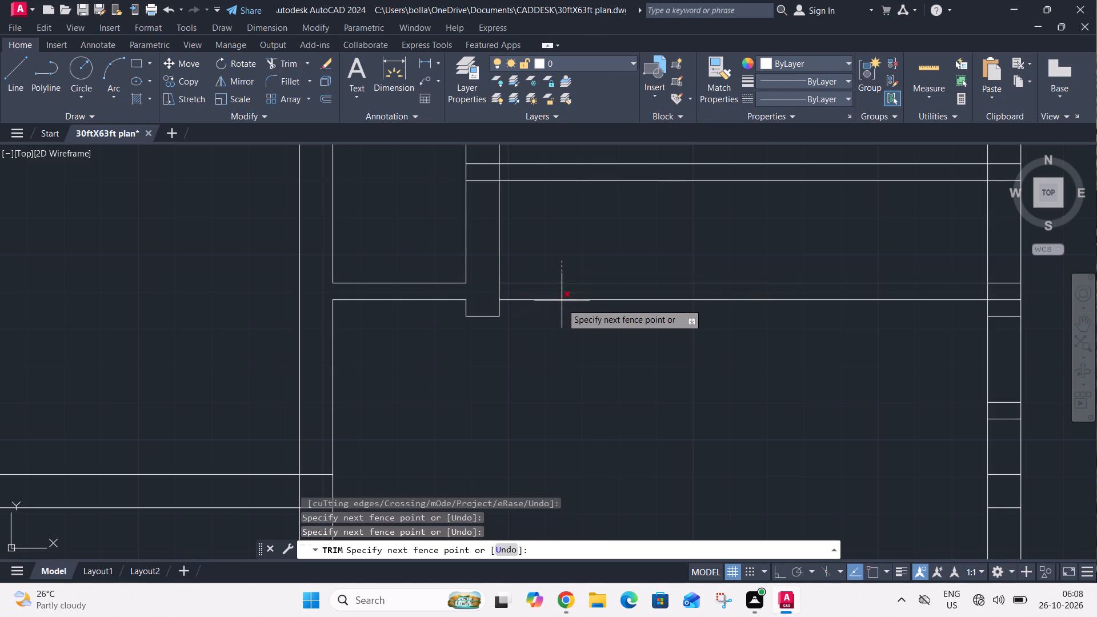
pyautogui.click(562, 321)
pyautogui.scroll(-3, 562, 321)
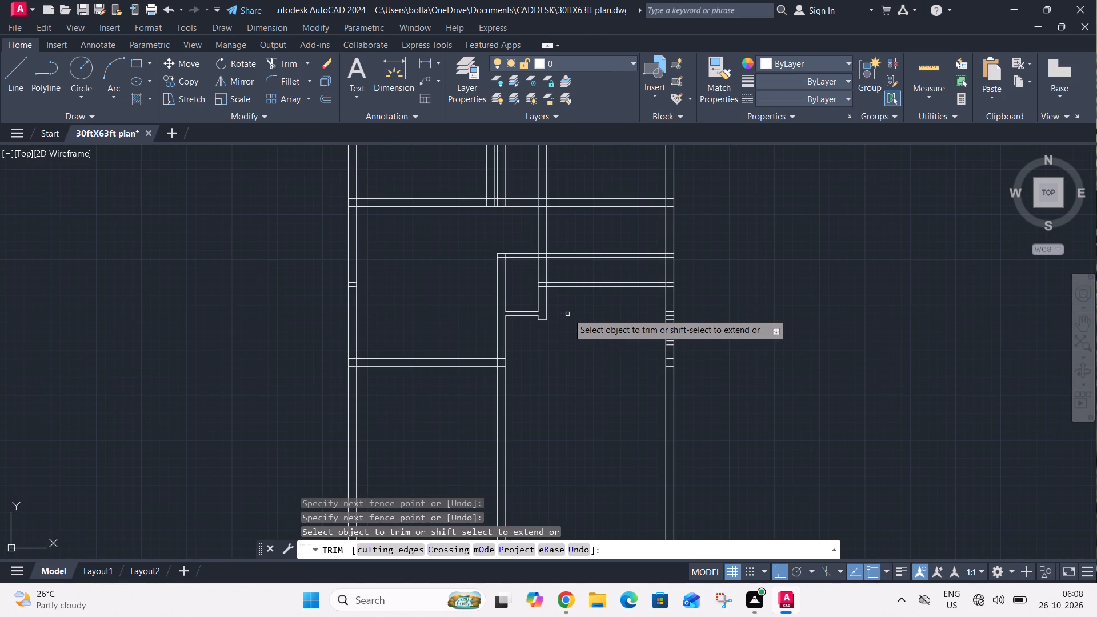
pyautogui.click(581, 243)
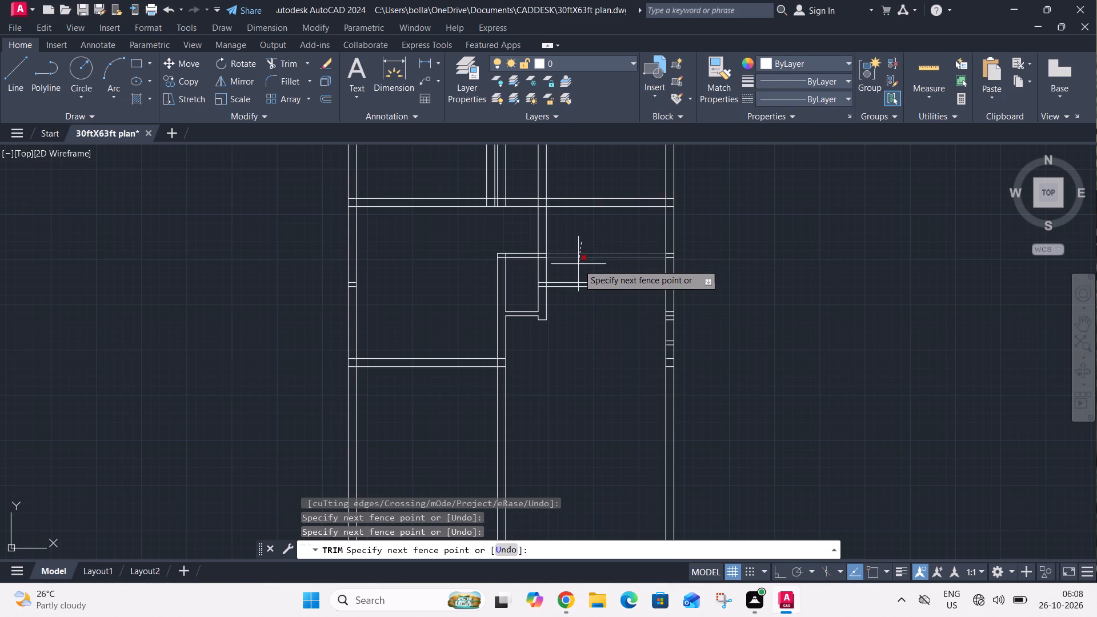
pyautogui.click(578, 265)
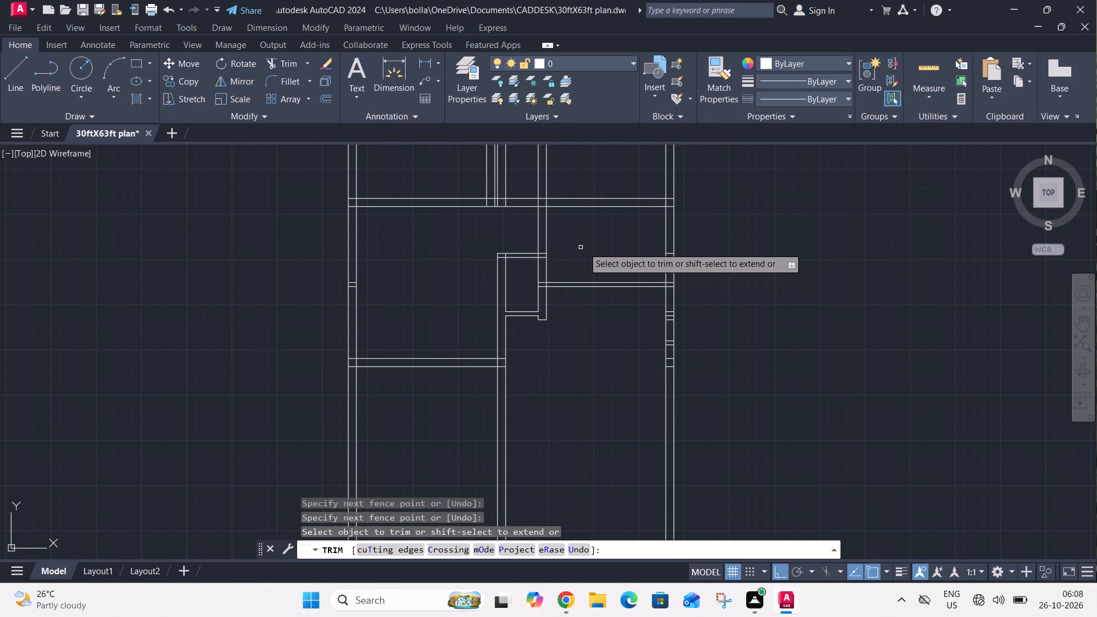
# Clean up the upper partition's junctions with both inner vertical walls by trimming the crossing lines.
pyautogui.scroll(3, 546, 253)
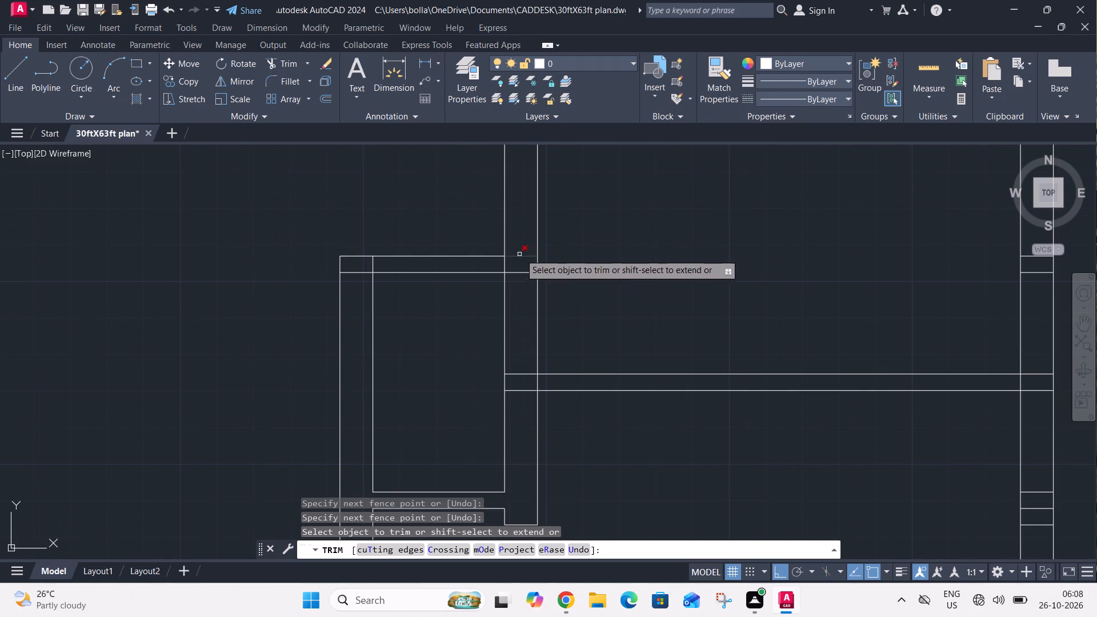
pyautogui.click(524, 250)
pyautogui.click(526, 290)
pyautogui.click(519, 263)
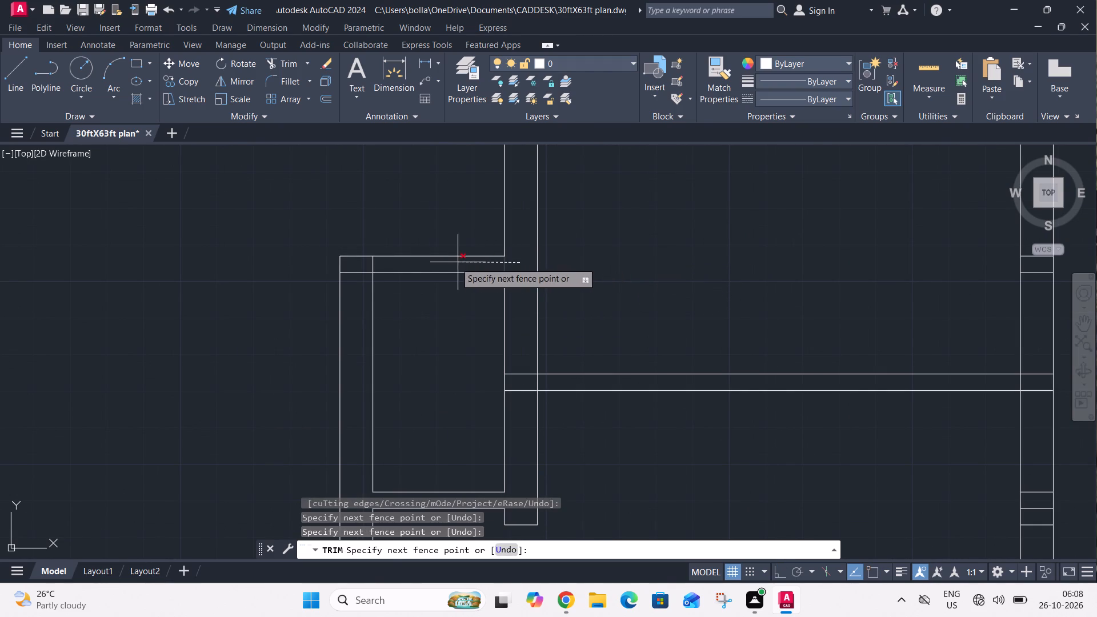
pyautogui.click(350, 268)
pyautogui.click(350, 262)
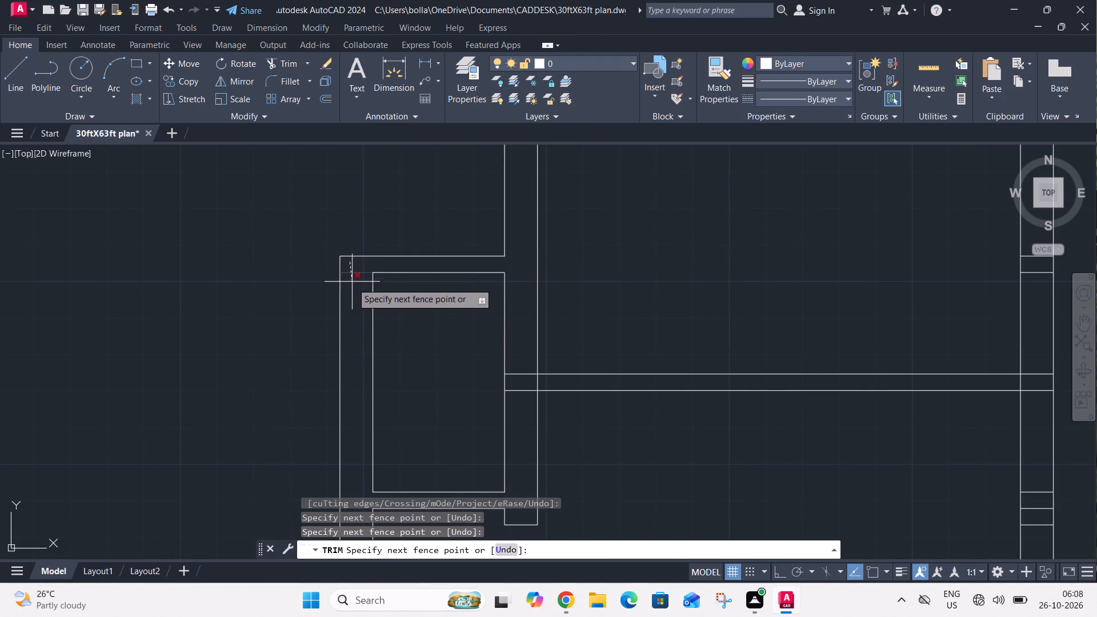
pyautogui.click(354, 293)
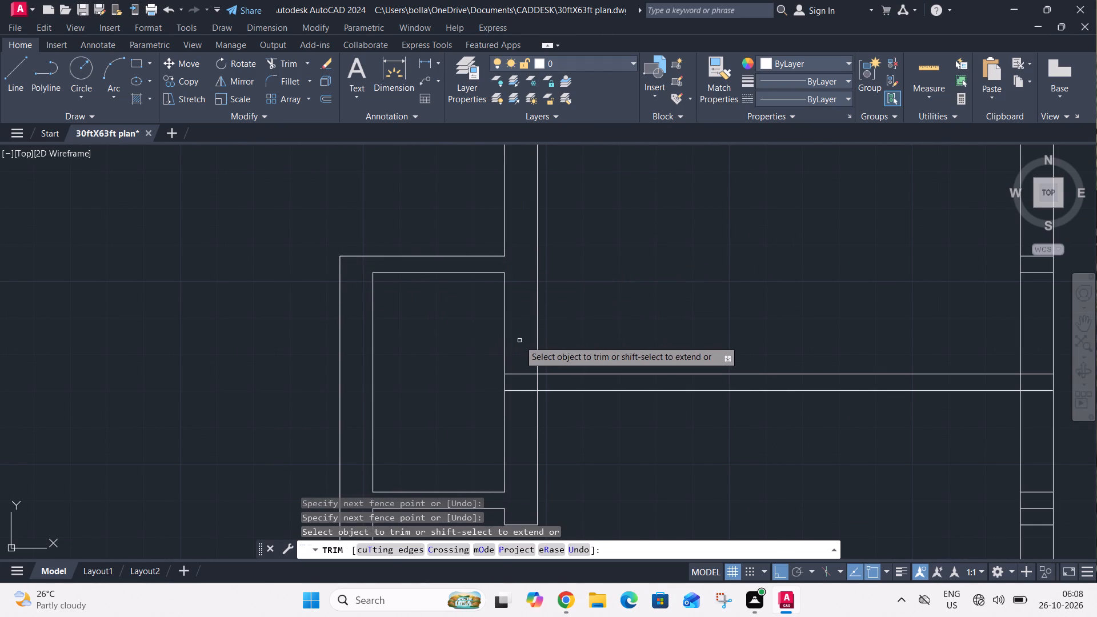
# Clean up the right-hand 4.5" partition's junction with the inner vertical wall by trimming the crossing lines.
pyautogui.click(519, 340)
pyautogui.click(522, 412)
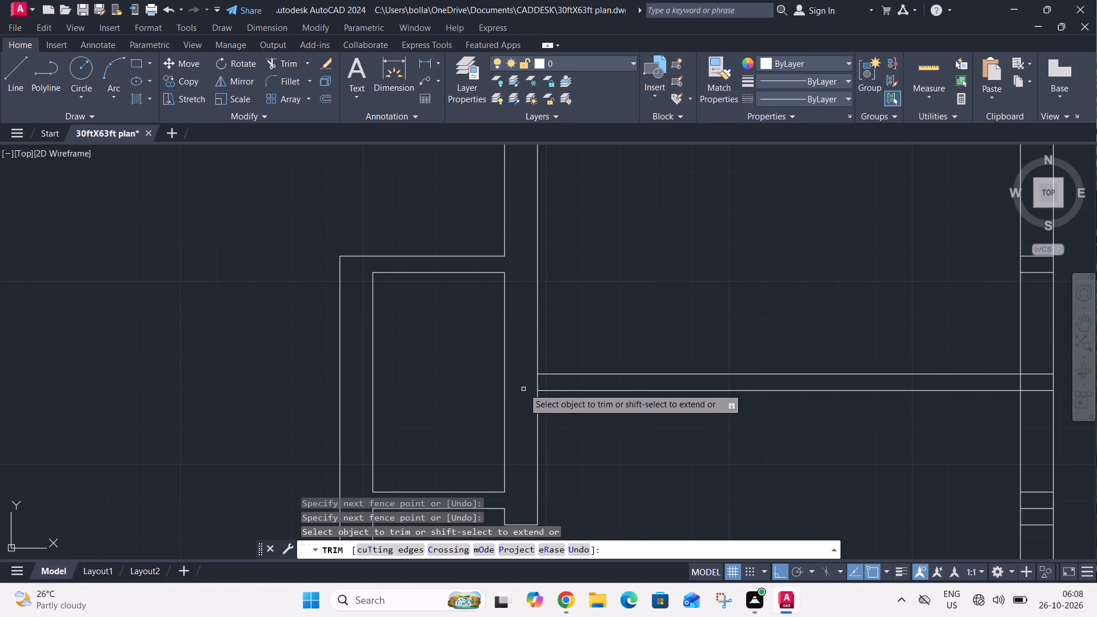
pyautogui.click(523, 381)
pyautogui.click(558, 384)
pyautogui.press('Escape')
# Erase the leftover short line stubs crossing the right outer wall.
pyautogui.scroll(-3, 552, 334)
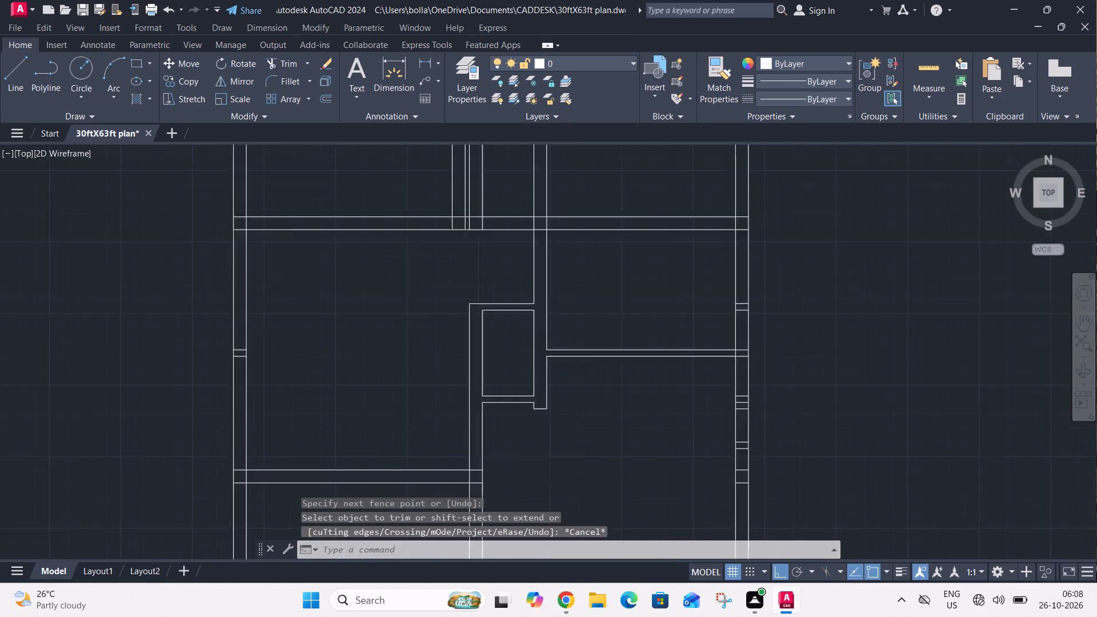
pyautogui.click(649, 302)
pyautogui.click(782, 370)
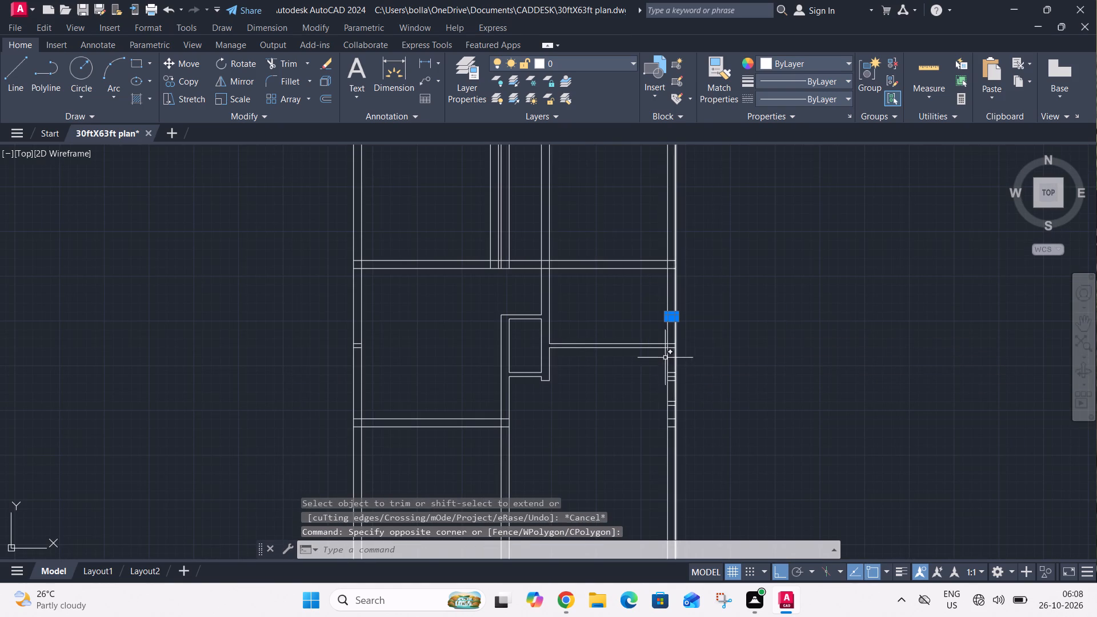
pyautogui.click(658, 355)
pyautogui.click(728, 439)
pyautogui.press('Delete')
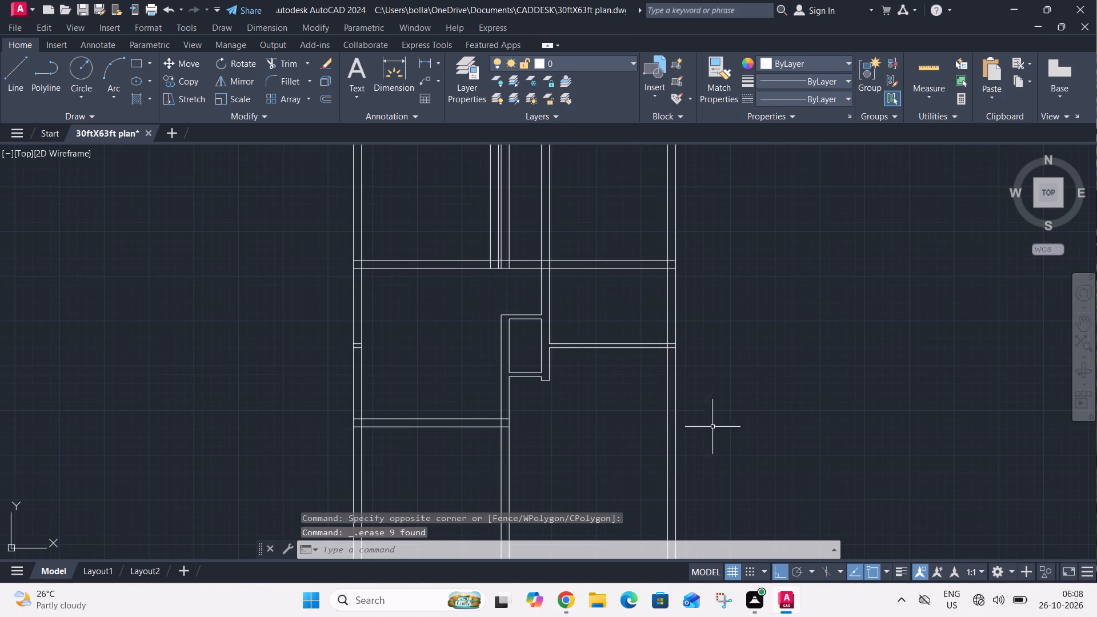
# Erase the two leftover short line stubs crossing the left outer wall.
pyautogui.moveTo(575, 427); pyautogui.dragTo(620, 337, button='middle')
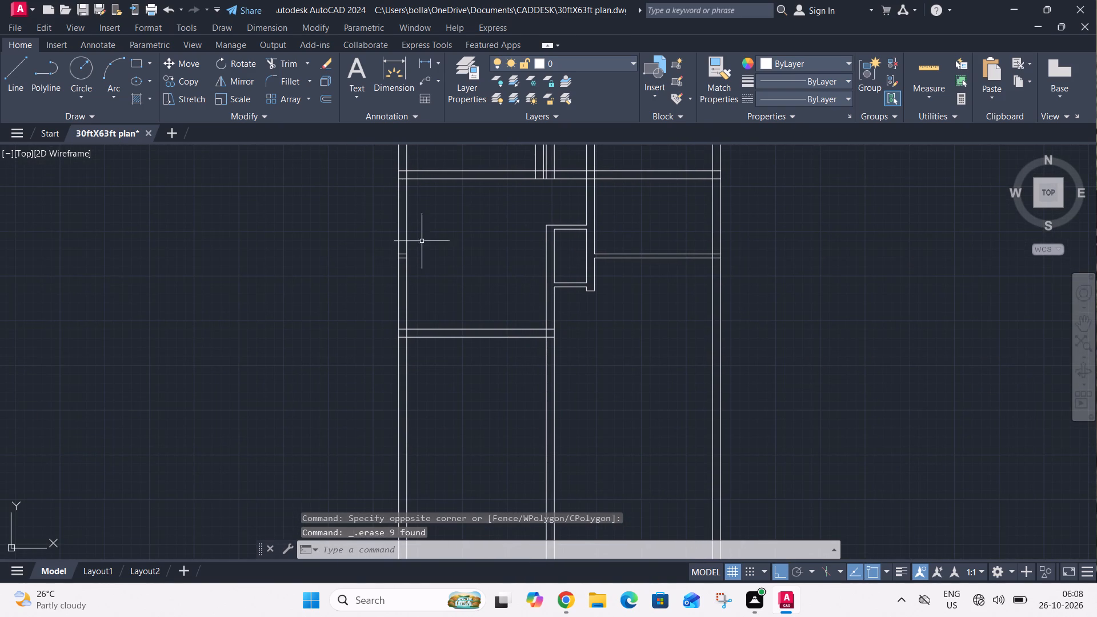
pyautogui.click(377, 229)
pyautogui.click(446, 261)
pyautogui.press('Delete')
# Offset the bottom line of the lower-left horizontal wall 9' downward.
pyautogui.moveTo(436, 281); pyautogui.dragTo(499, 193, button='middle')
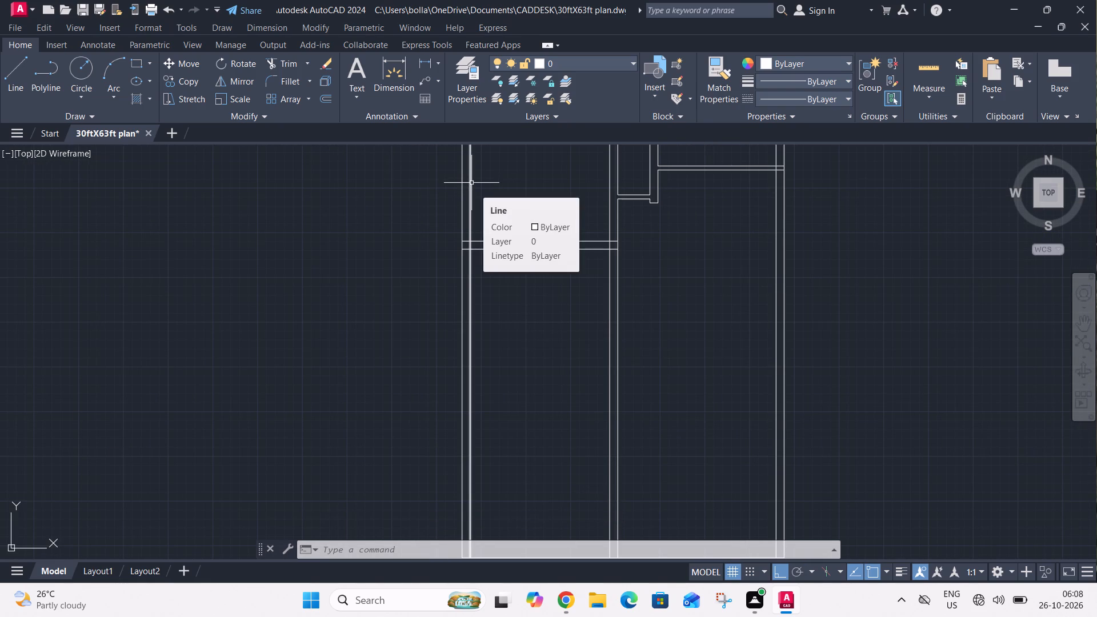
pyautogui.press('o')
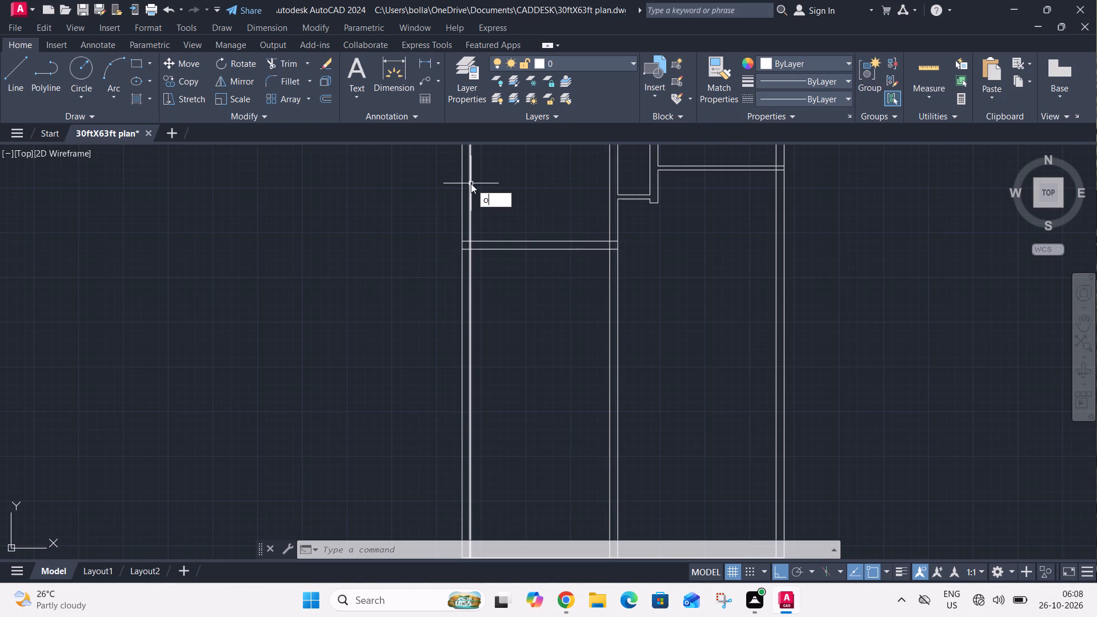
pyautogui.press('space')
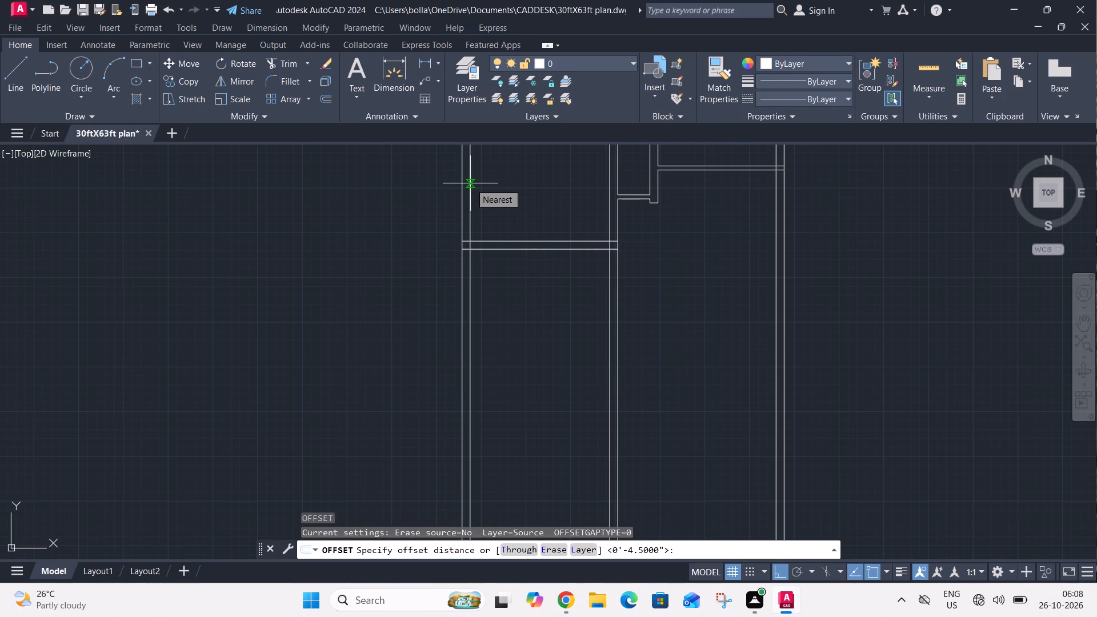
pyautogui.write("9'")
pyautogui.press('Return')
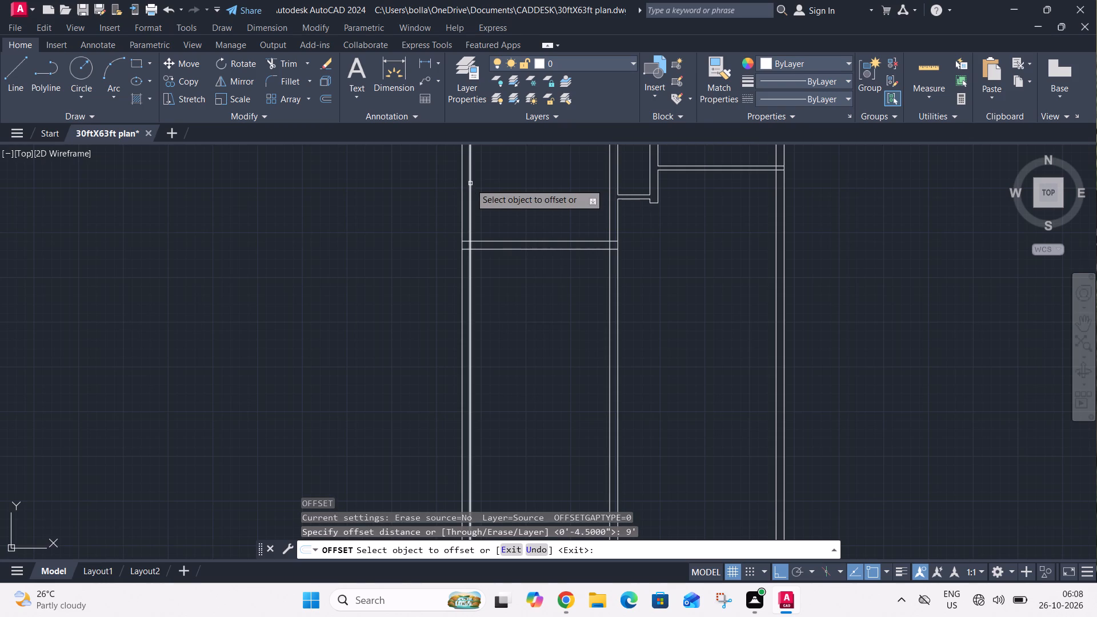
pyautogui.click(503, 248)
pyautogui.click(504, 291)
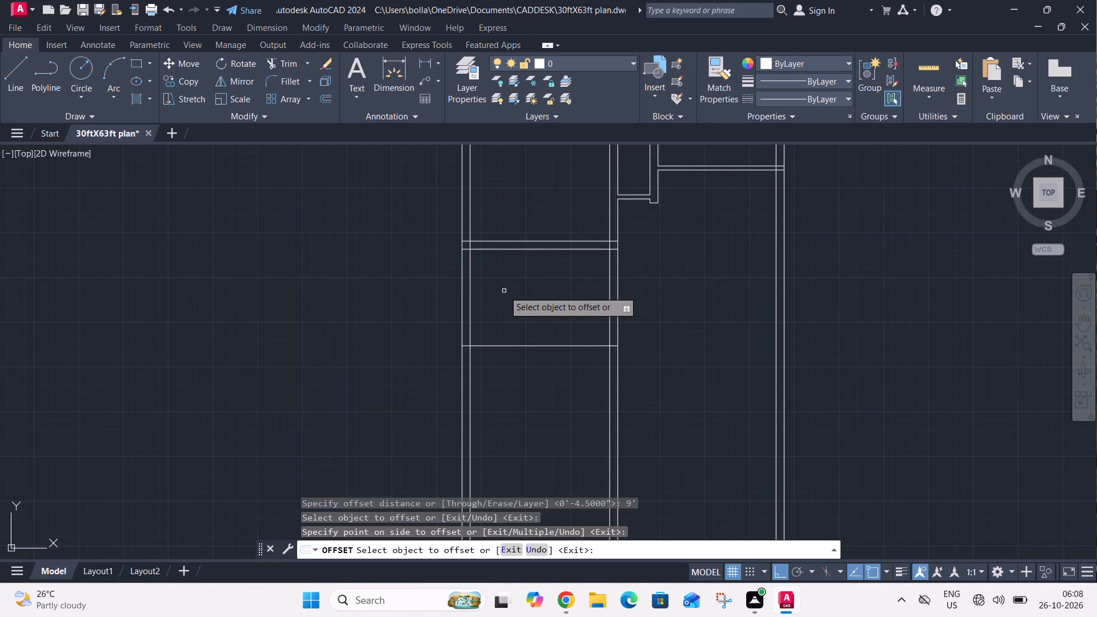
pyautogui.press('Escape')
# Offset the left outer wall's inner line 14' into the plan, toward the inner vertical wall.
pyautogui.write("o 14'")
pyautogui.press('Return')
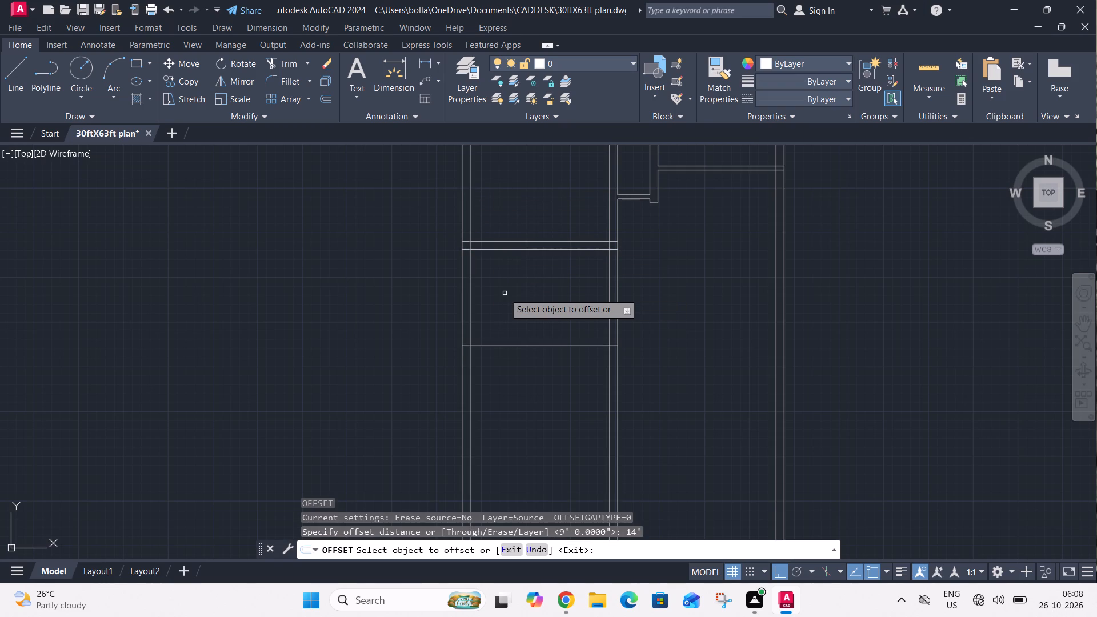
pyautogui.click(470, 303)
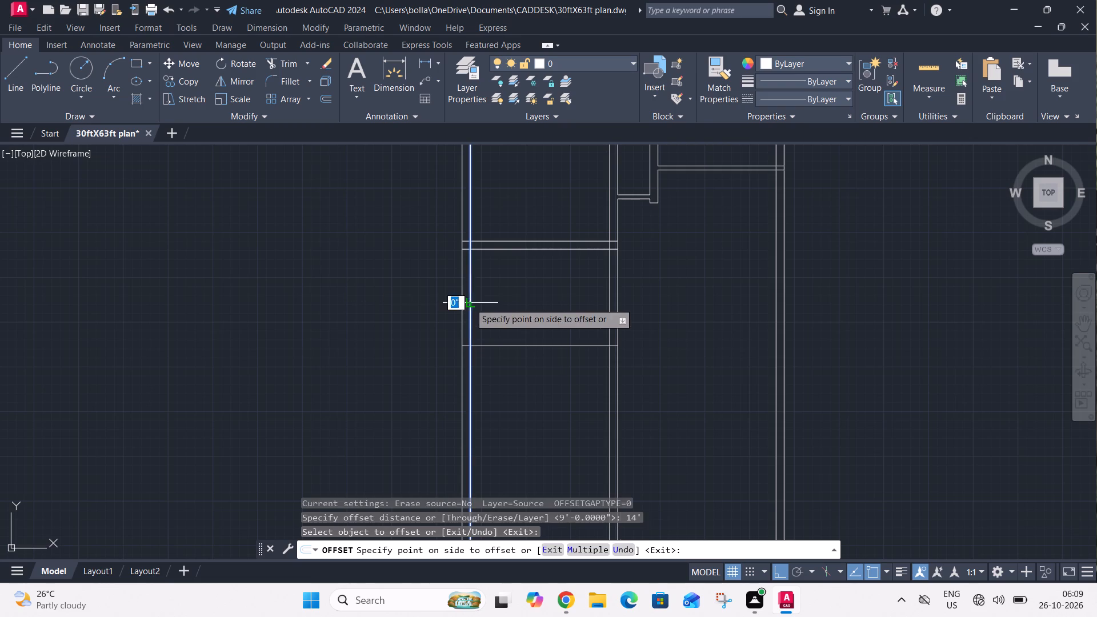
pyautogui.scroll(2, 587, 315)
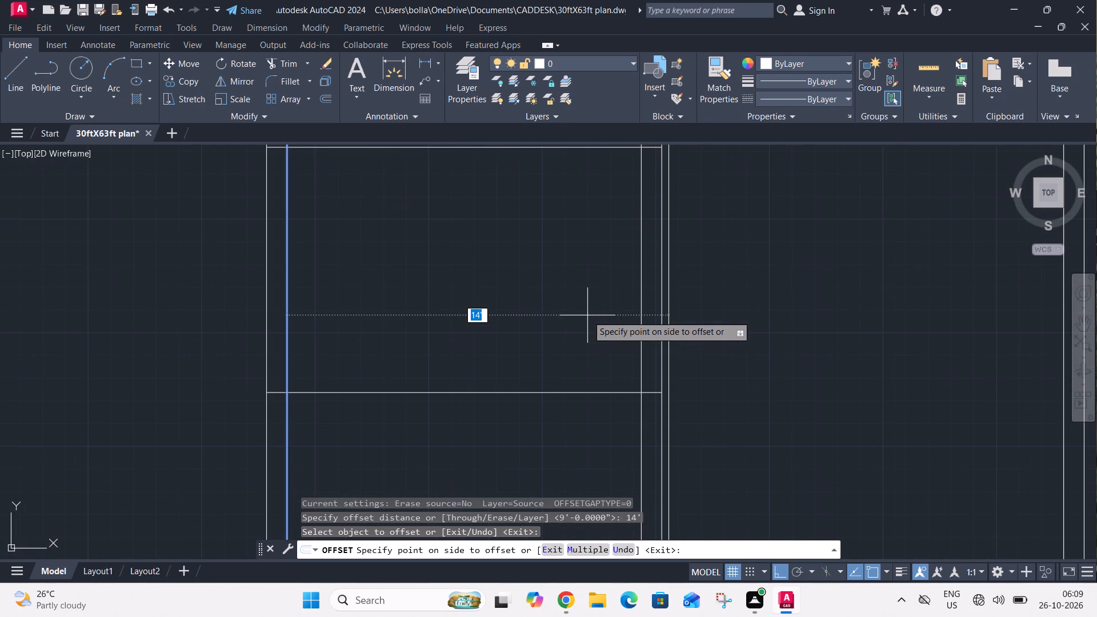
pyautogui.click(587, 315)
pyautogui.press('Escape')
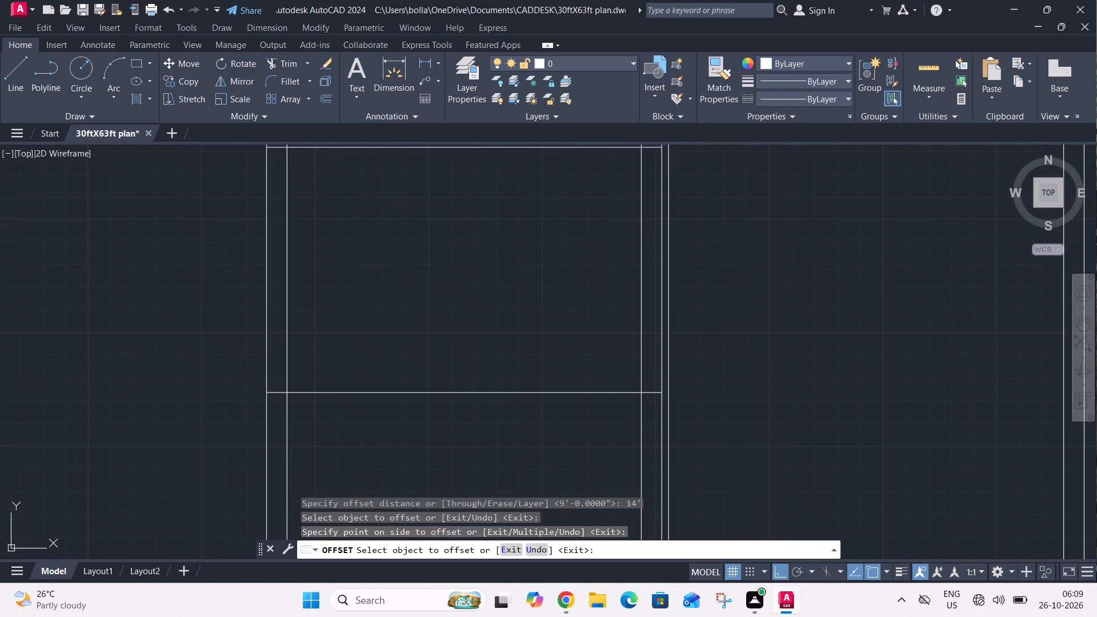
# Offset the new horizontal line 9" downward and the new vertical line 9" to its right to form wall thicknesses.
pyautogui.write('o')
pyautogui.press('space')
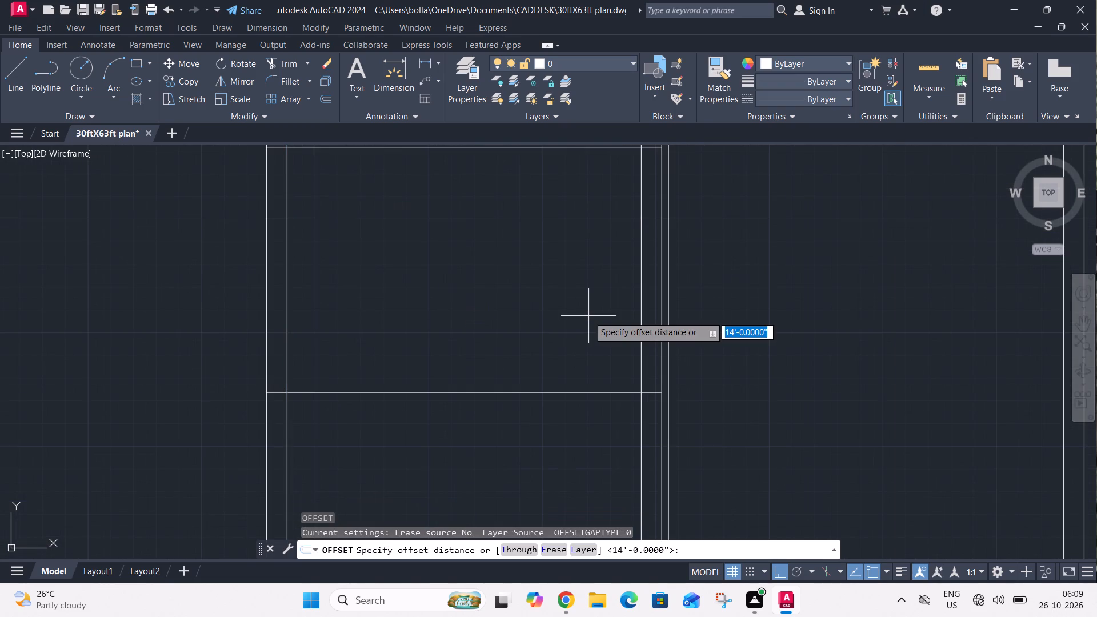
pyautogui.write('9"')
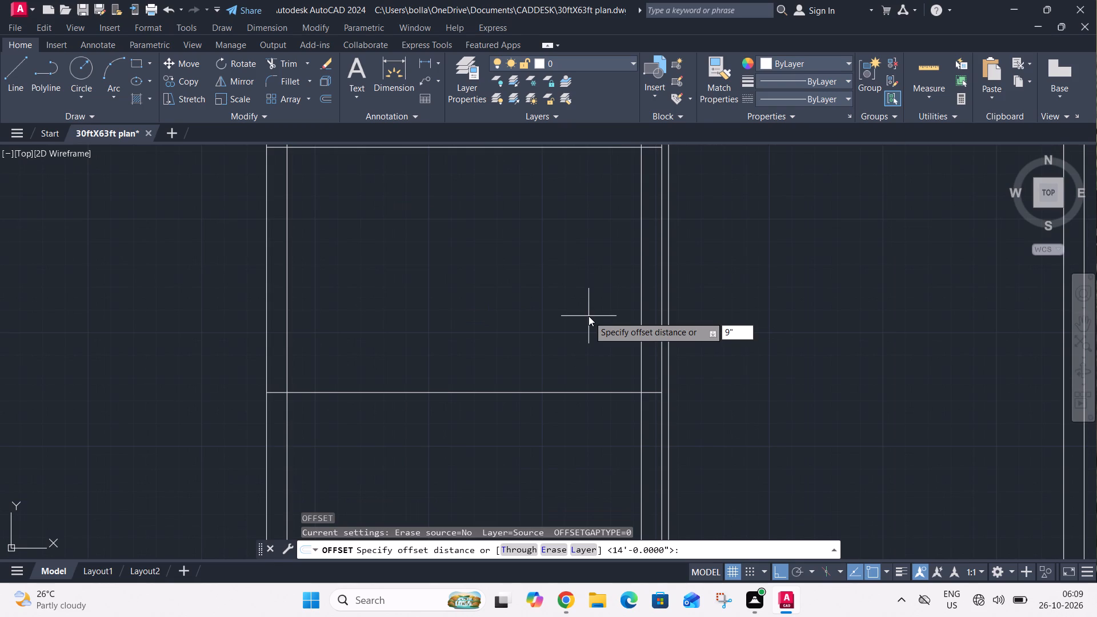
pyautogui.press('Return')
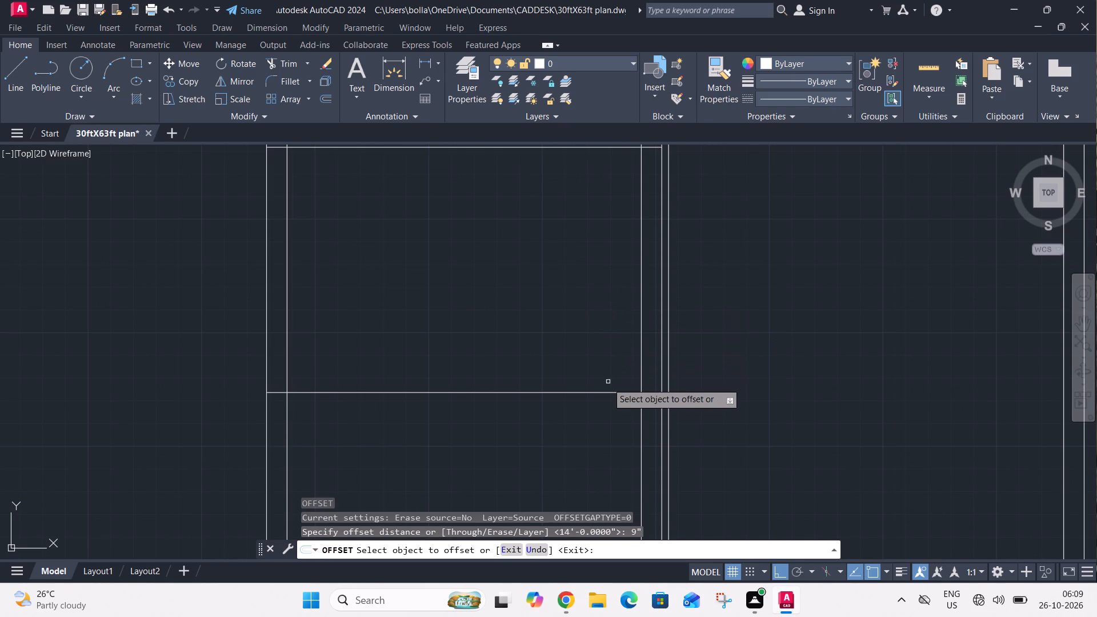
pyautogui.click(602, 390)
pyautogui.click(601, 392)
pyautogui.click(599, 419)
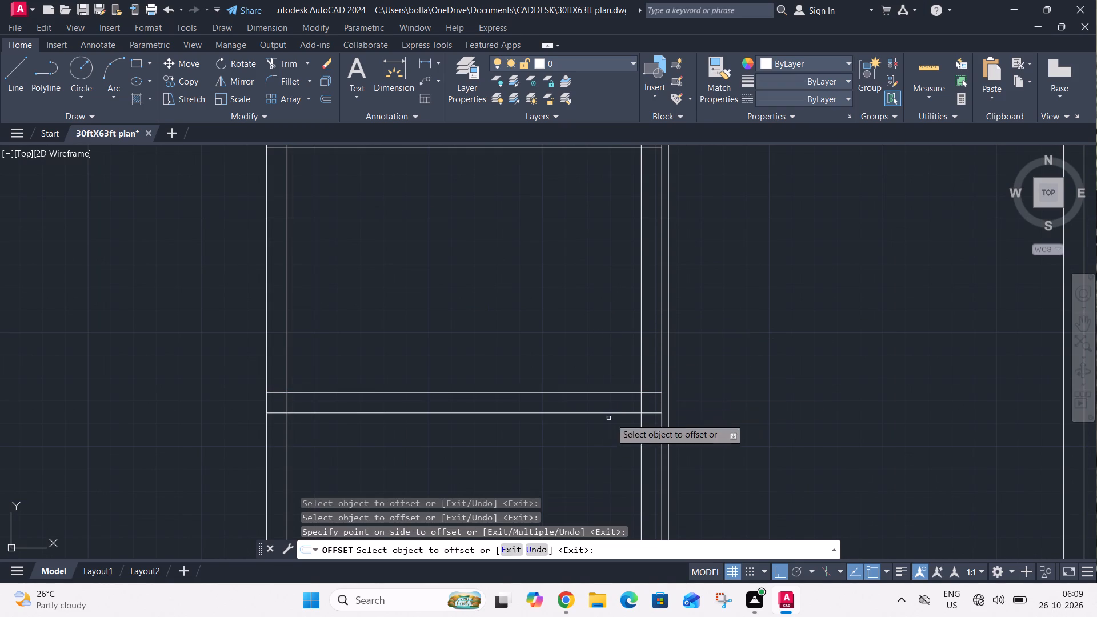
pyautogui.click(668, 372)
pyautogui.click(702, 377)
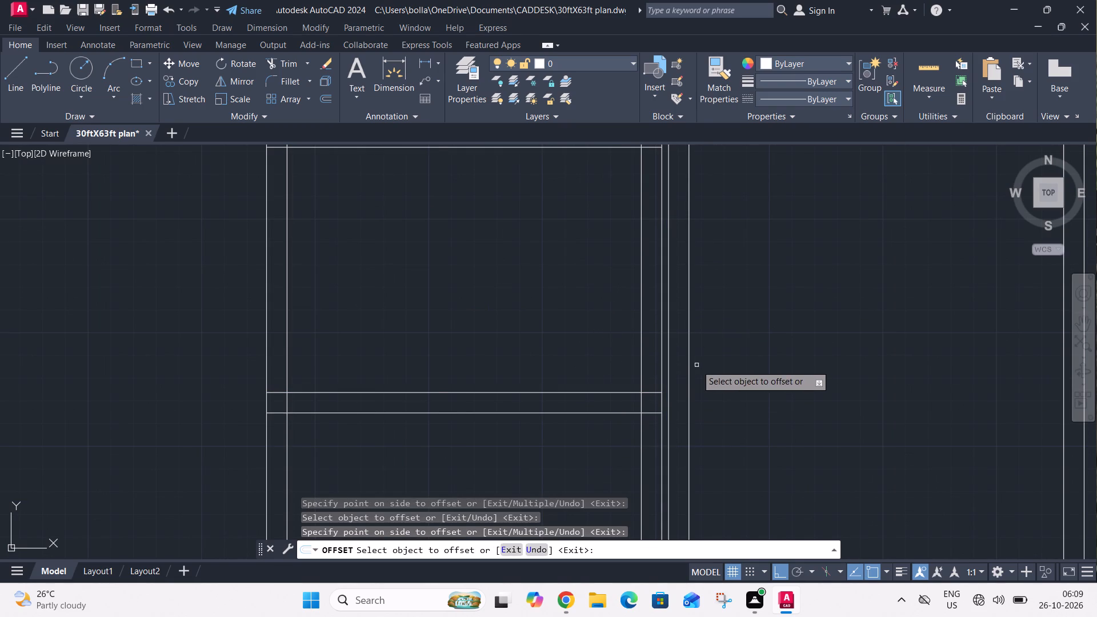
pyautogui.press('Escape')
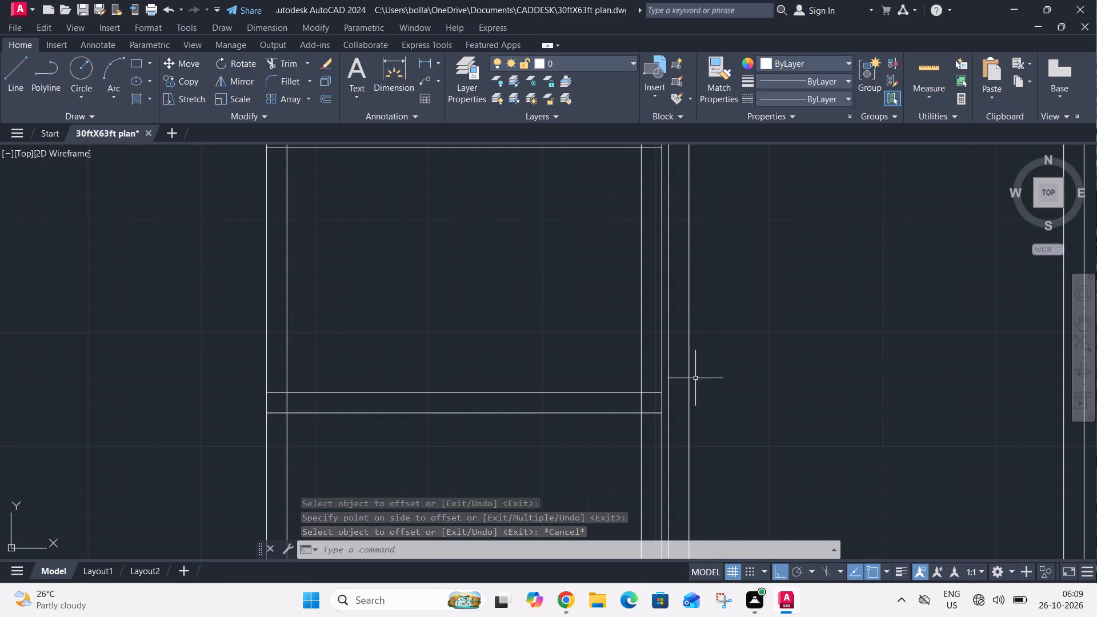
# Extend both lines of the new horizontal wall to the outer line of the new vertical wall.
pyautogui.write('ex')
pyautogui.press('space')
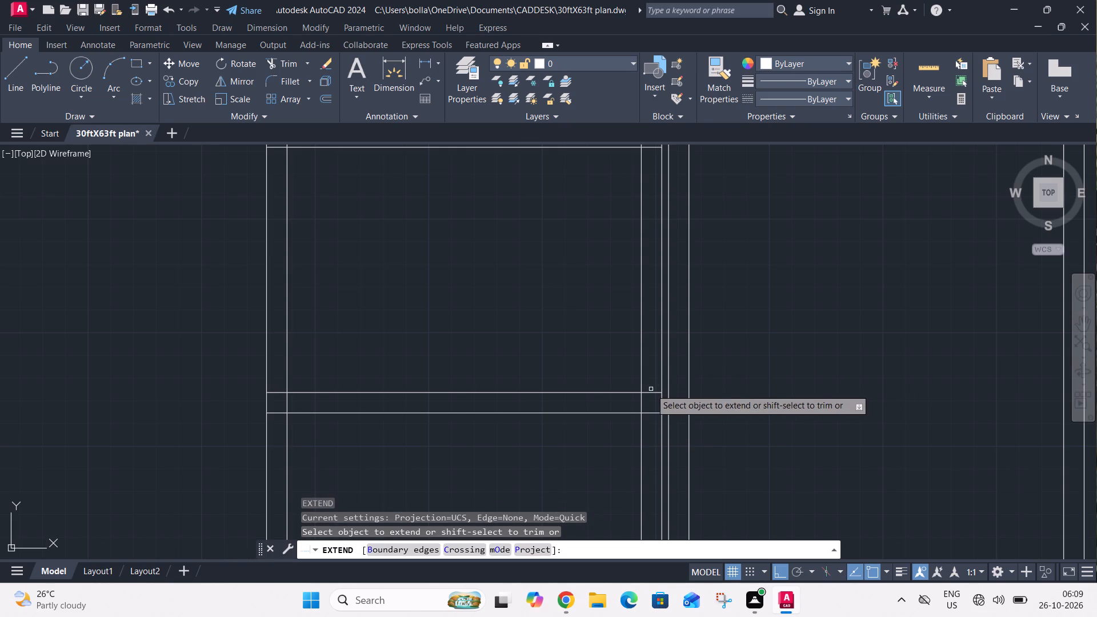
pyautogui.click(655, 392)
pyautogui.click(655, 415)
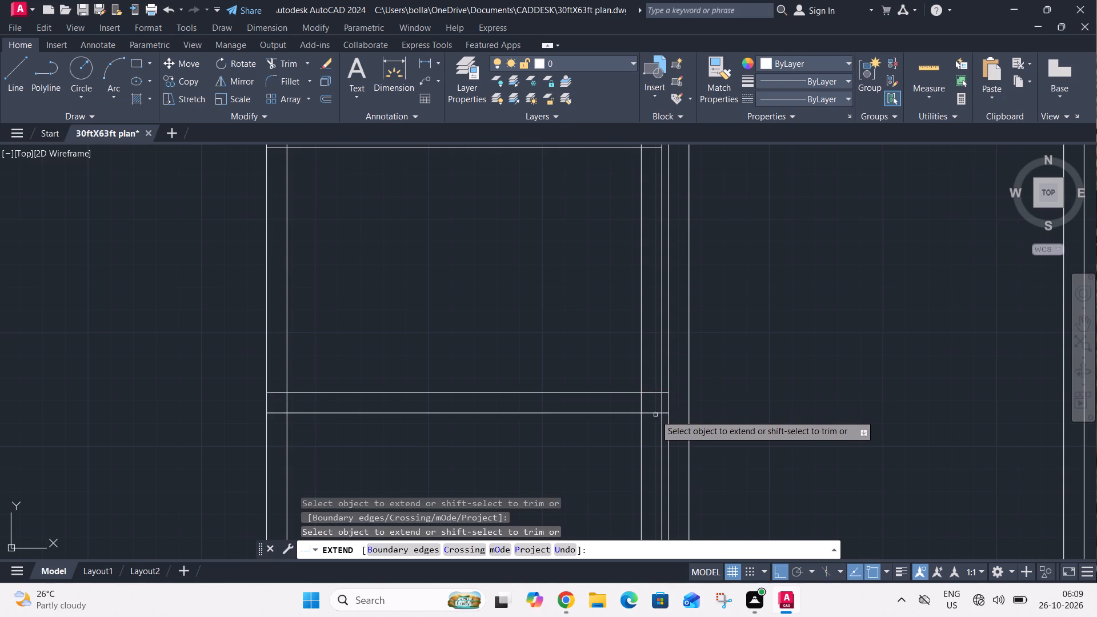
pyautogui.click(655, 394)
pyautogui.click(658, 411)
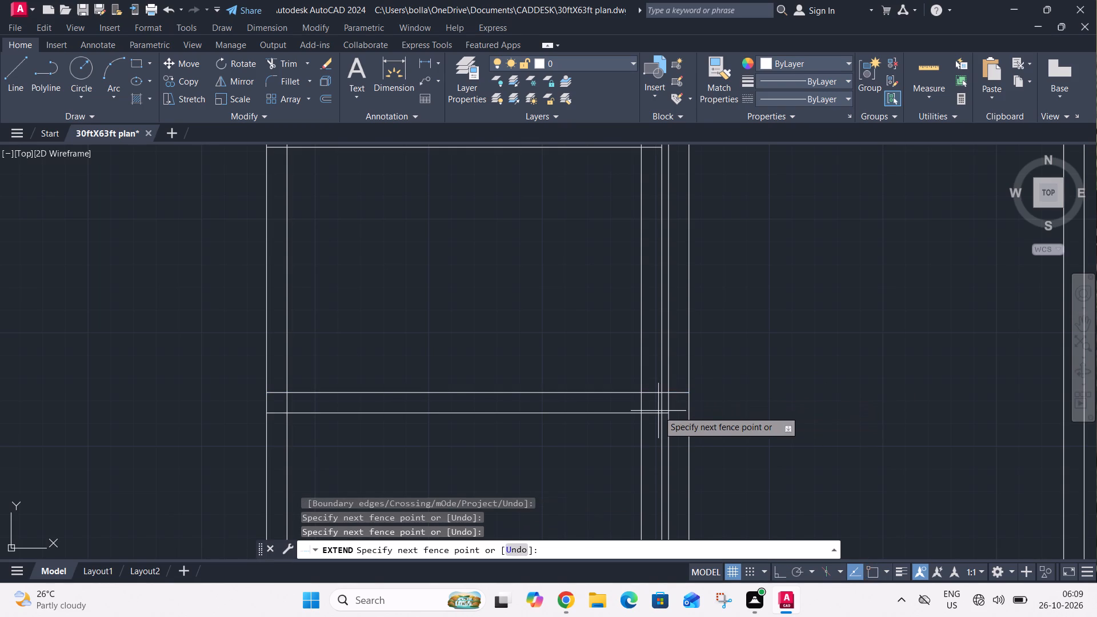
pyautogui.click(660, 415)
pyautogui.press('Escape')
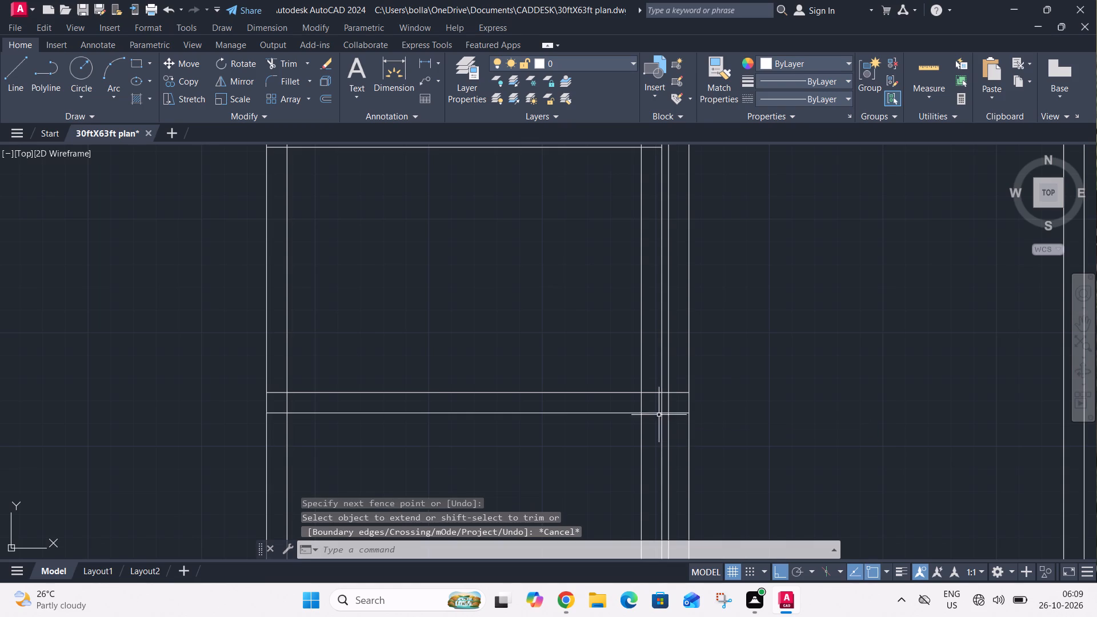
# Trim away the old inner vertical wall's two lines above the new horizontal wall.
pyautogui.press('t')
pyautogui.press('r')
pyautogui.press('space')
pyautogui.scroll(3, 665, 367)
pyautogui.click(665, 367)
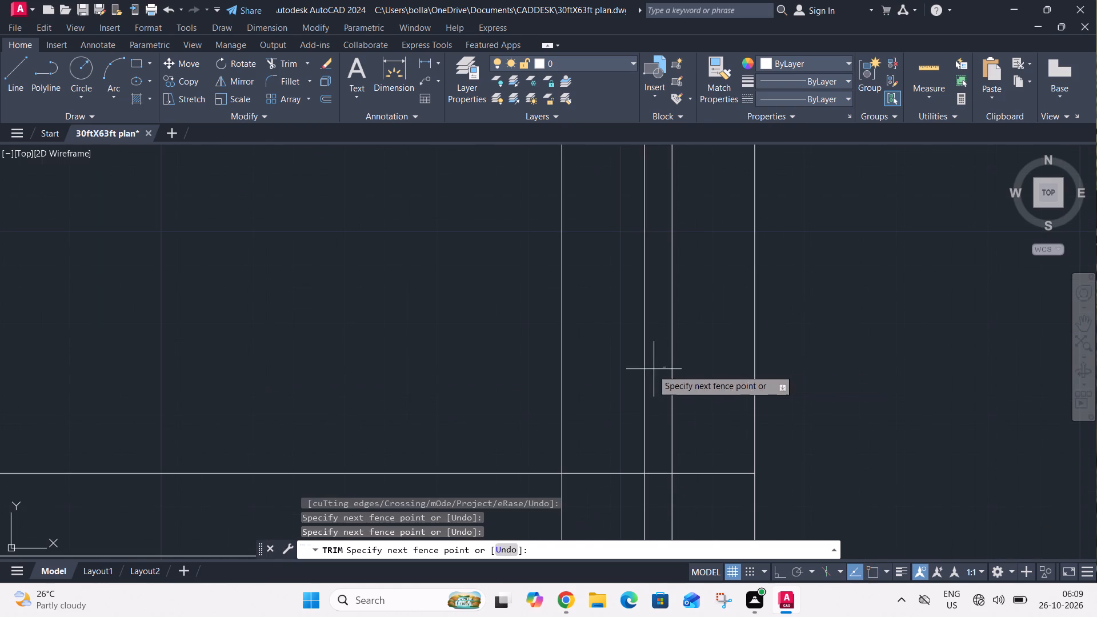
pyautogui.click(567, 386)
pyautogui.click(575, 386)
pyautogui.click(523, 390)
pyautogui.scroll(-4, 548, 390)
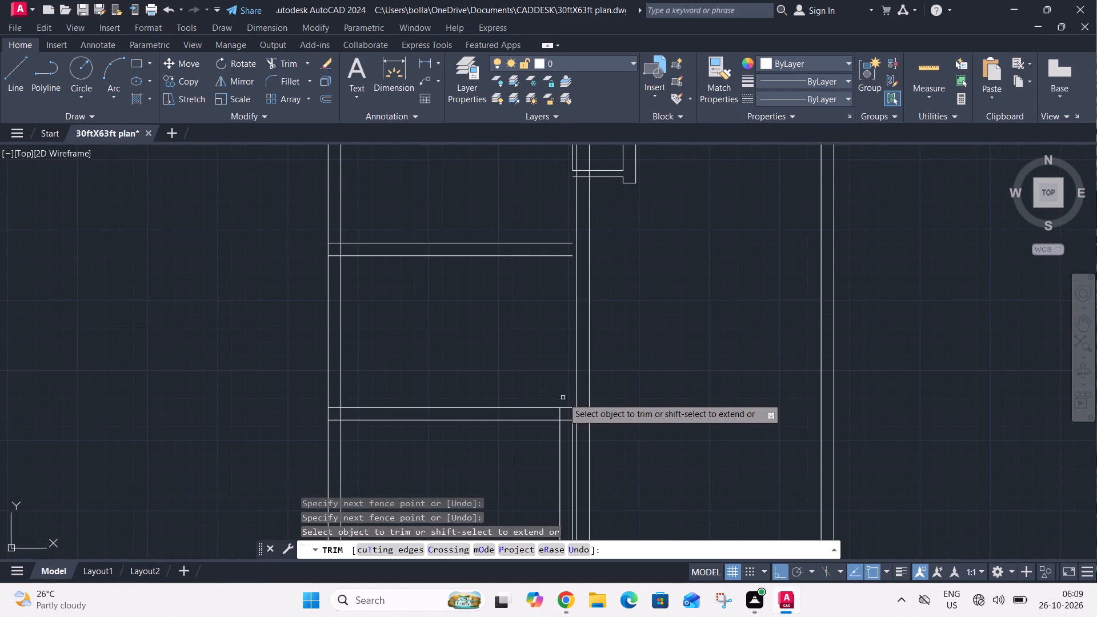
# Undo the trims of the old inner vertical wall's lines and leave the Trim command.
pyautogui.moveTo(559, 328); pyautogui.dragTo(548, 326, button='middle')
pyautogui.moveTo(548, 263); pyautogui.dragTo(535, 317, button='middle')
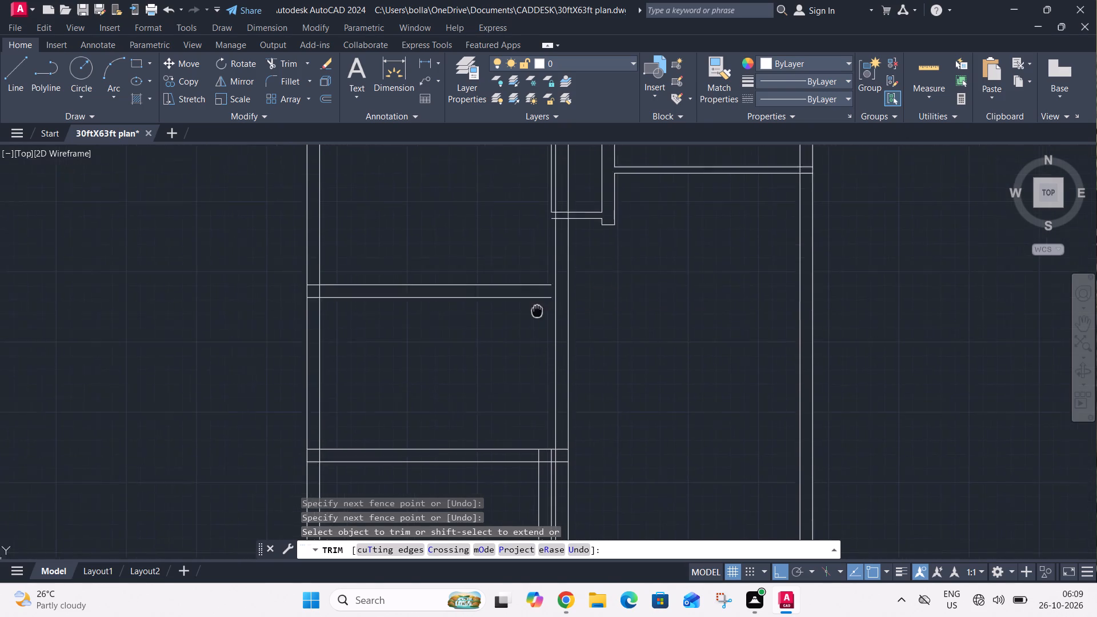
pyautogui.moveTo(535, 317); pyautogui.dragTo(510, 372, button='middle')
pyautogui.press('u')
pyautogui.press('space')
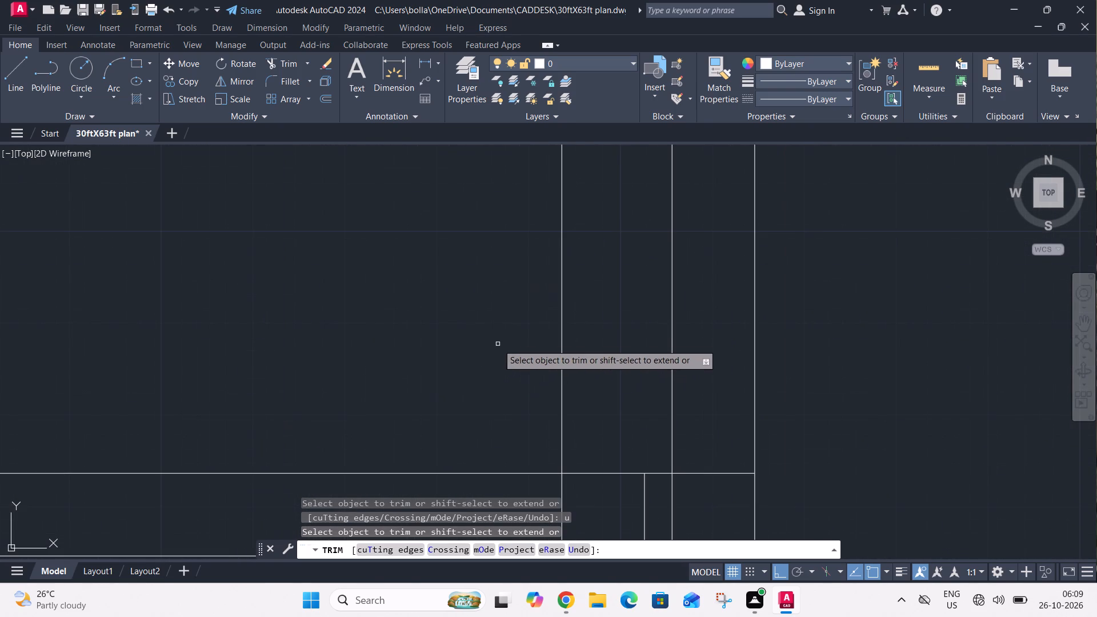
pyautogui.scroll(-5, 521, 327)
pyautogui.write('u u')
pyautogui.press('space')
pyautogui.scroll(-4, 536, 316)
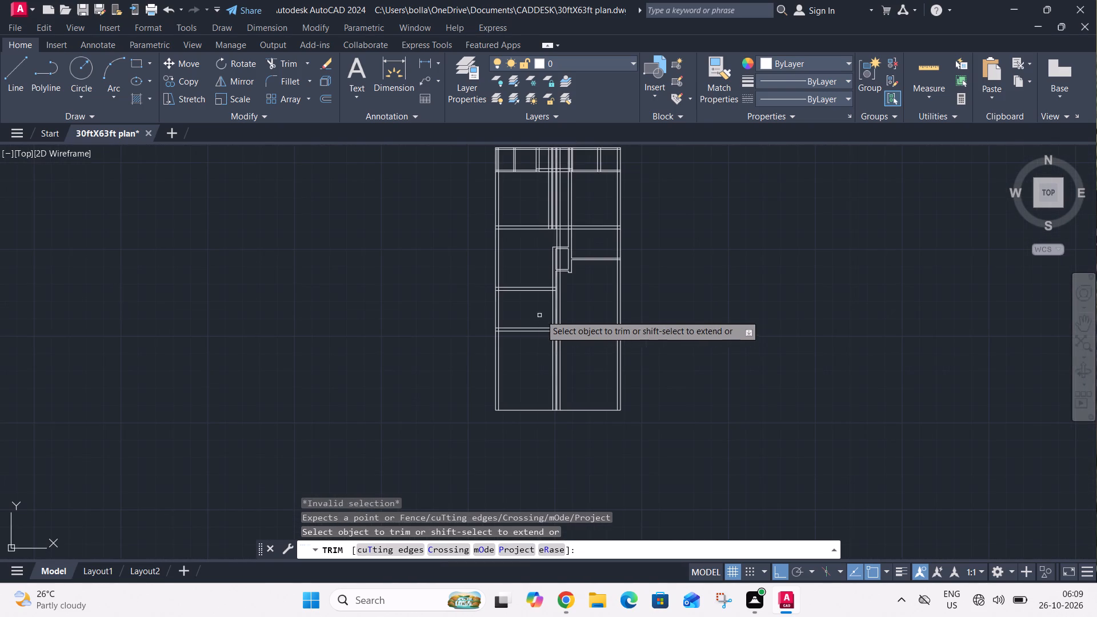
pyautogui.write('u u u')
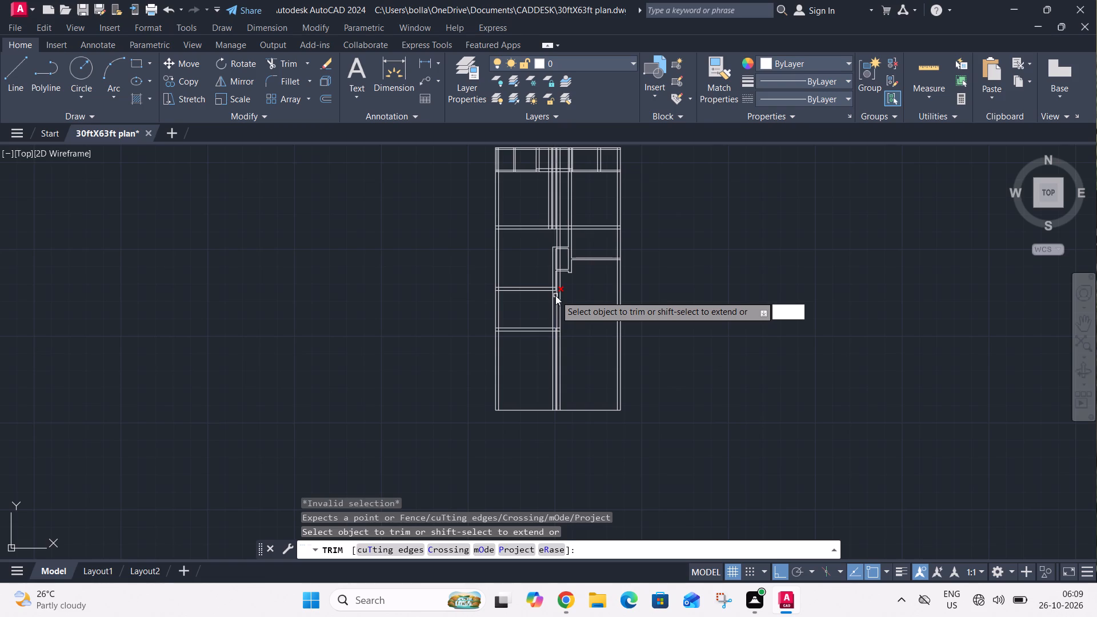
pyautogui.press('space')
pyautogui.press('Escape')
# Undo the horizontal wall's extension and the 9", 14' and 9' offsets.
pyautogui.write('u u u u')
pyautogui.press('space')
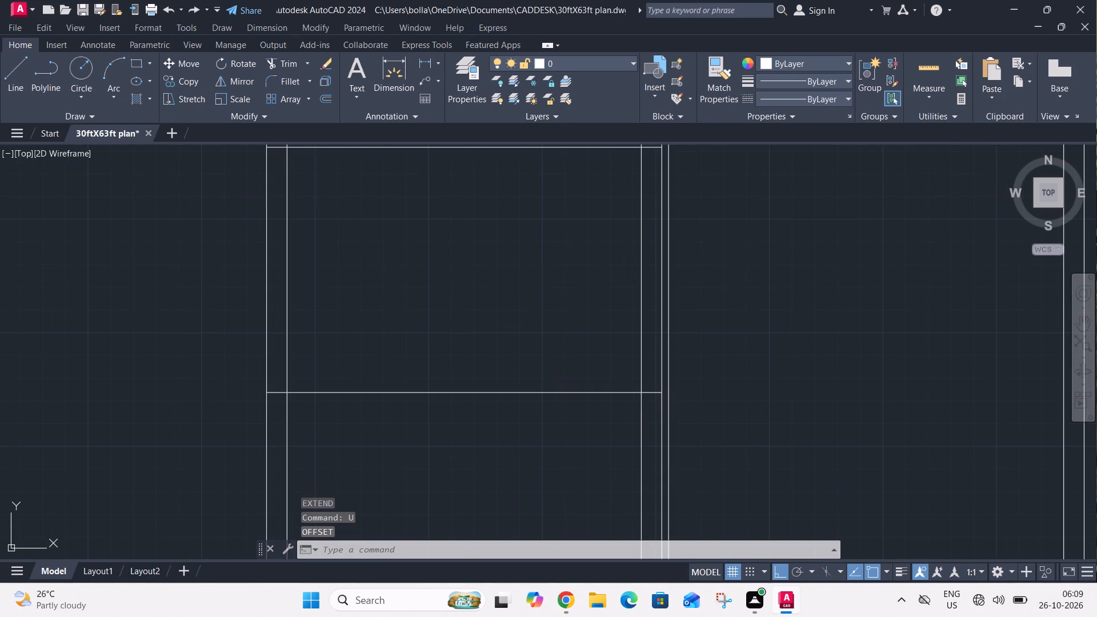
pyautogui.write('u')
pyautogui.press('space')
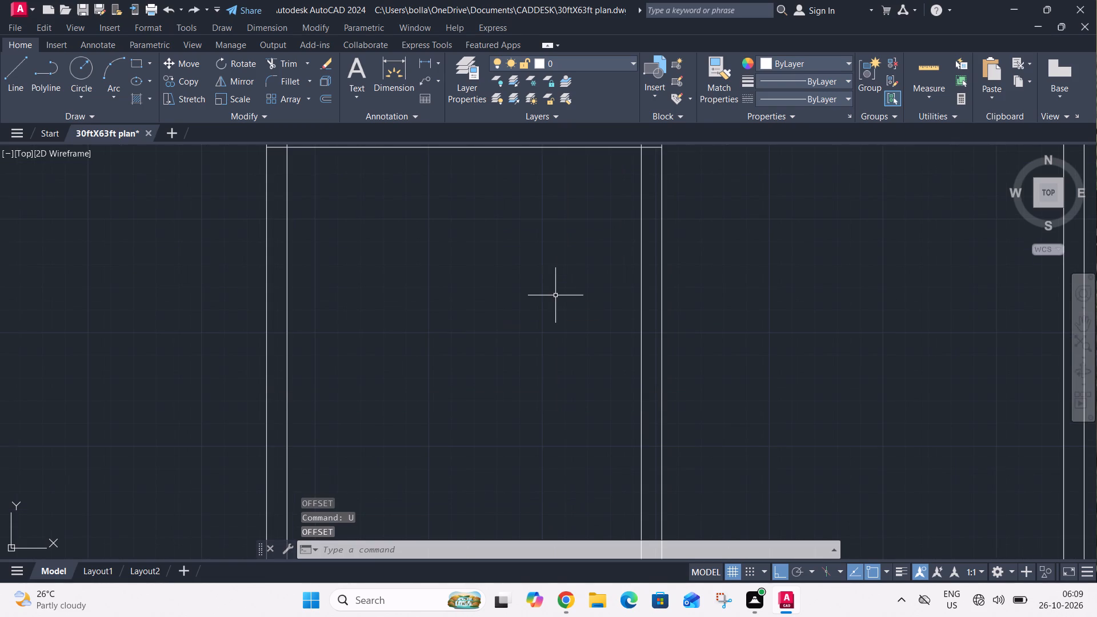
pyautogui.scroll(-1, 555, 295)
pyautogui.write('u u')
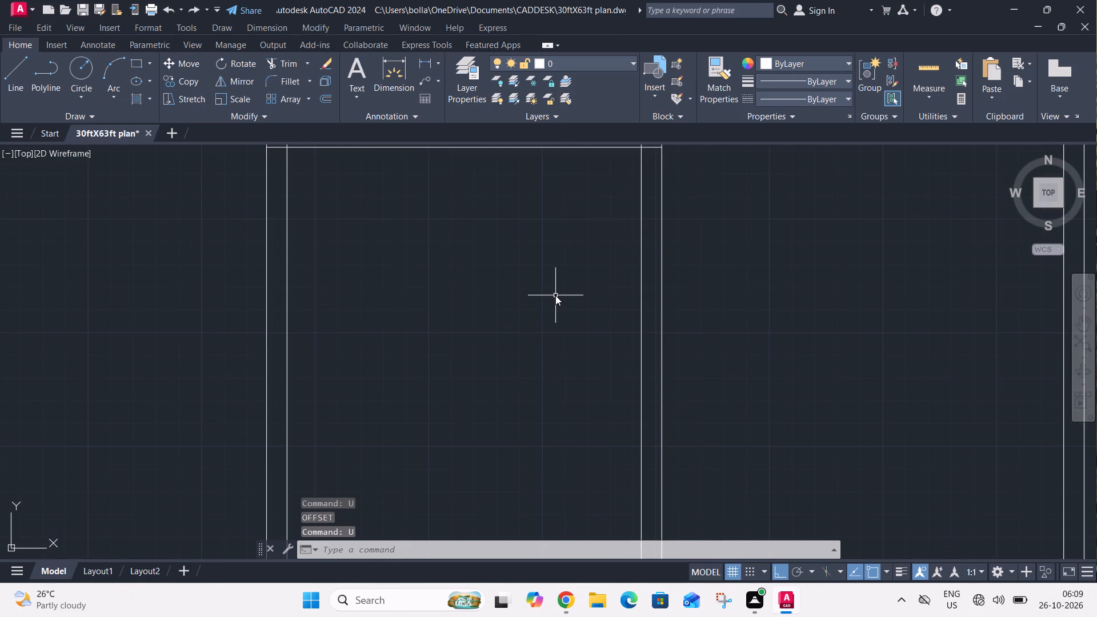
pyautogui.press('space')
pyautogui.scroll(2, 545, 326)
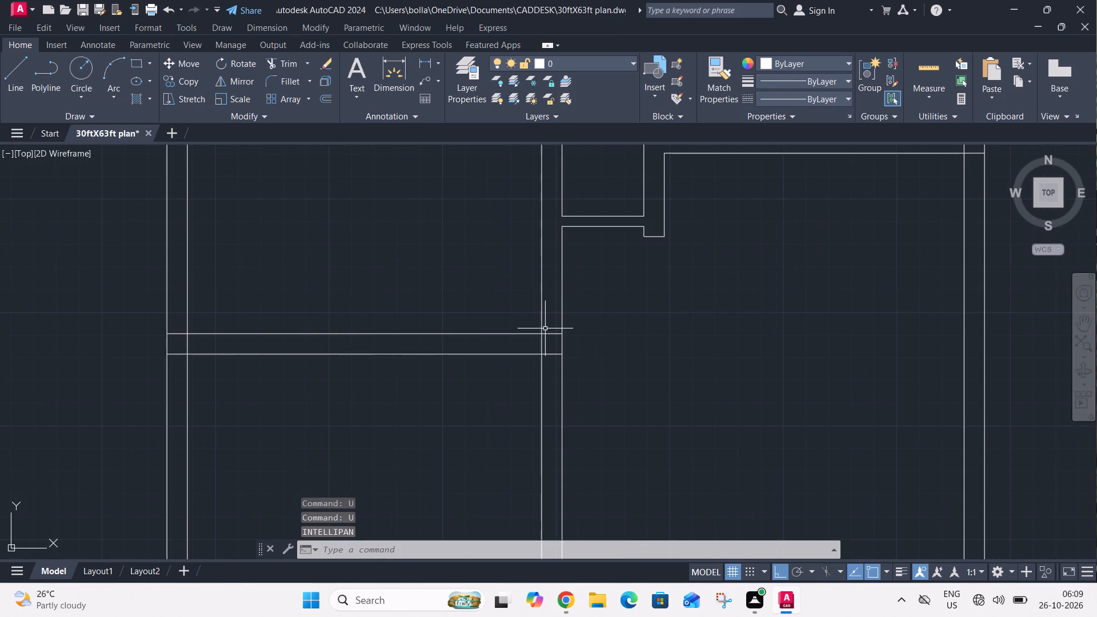
# Trim away both lines of the inner vertical wall below the left room's bottom horizontal wall.
pyautogui.write('tr')
pyautogui.press('space')
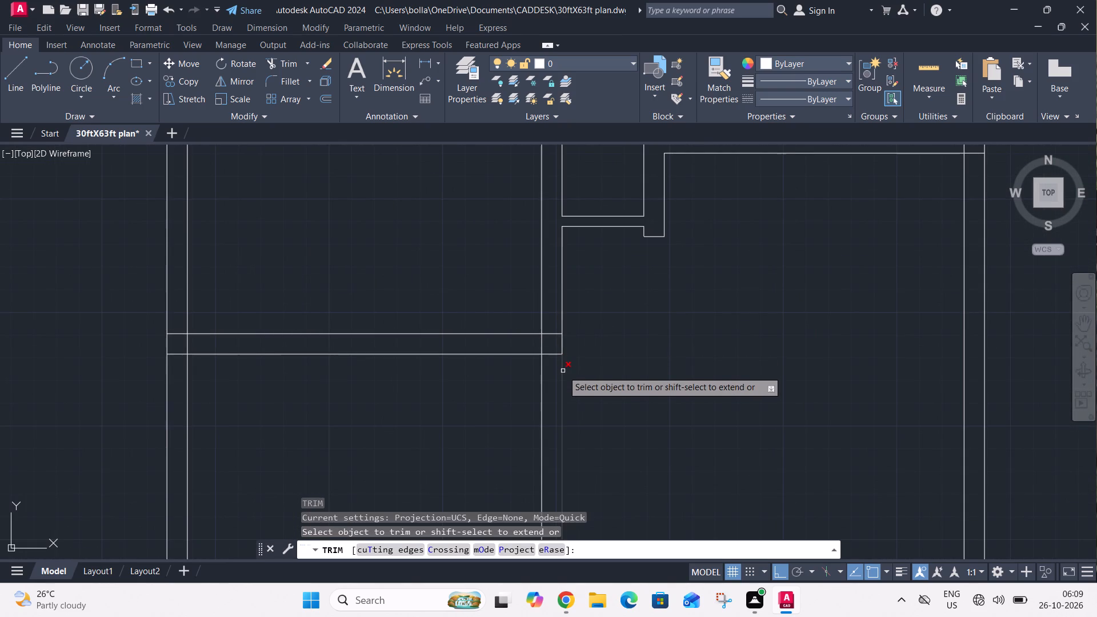
pyautogui.click(563, 371)
pyautogui.click(542, 383)
pyautogui.scroll(-3, 615, 357)
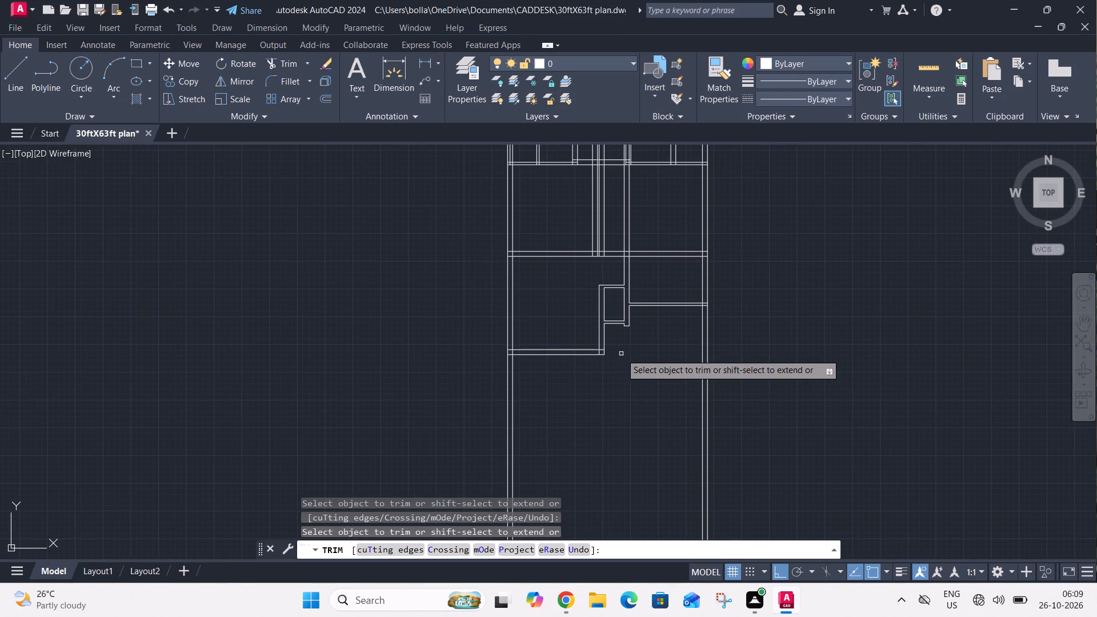
pyautogui.press('Escape')
# Offset the lower line of the left room's bottom horizontal wall 9' downward.
pyautogui.moveTo(584, 392); pyautogui.dragTo(590, 339, button='middle')
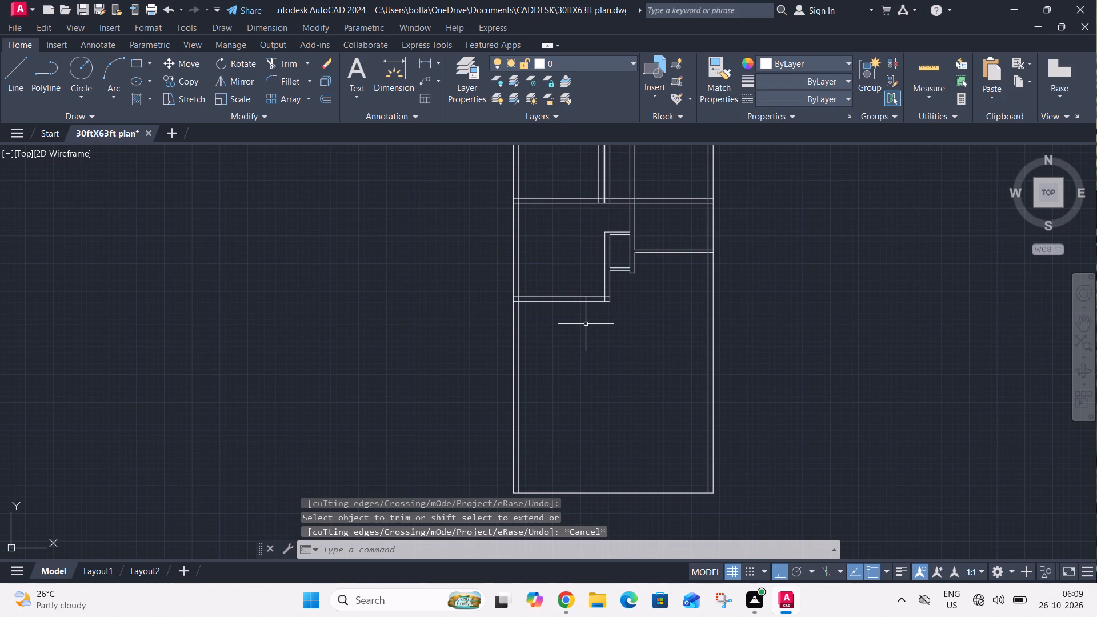
pyautogui.press('o')
pyautogui.press('space')
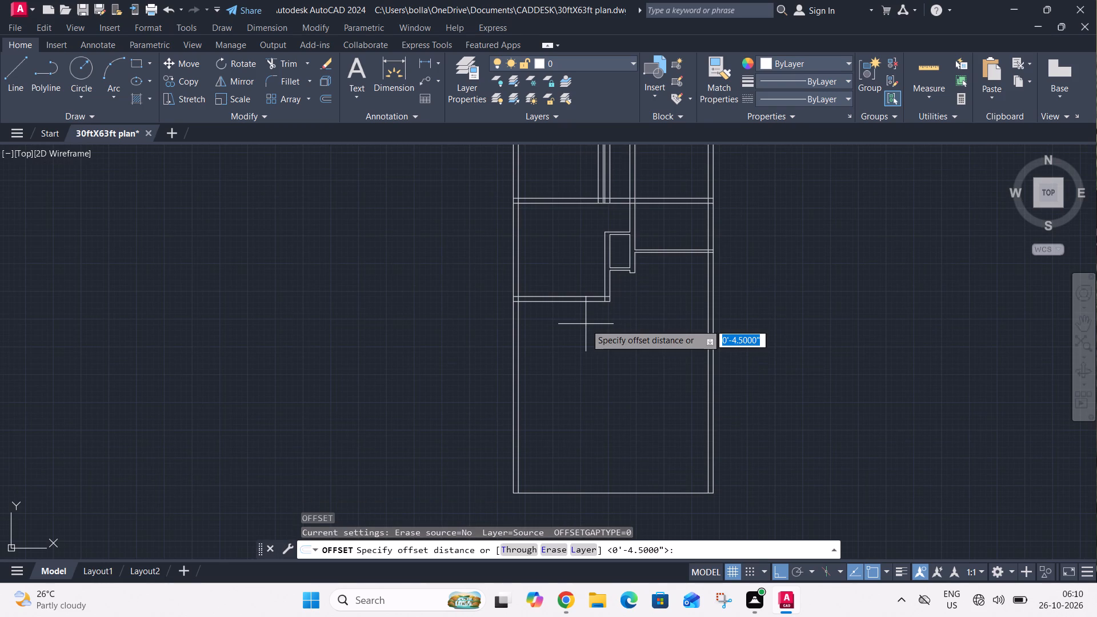
pyautogui.write("9'")
pyautogui.press('Return')
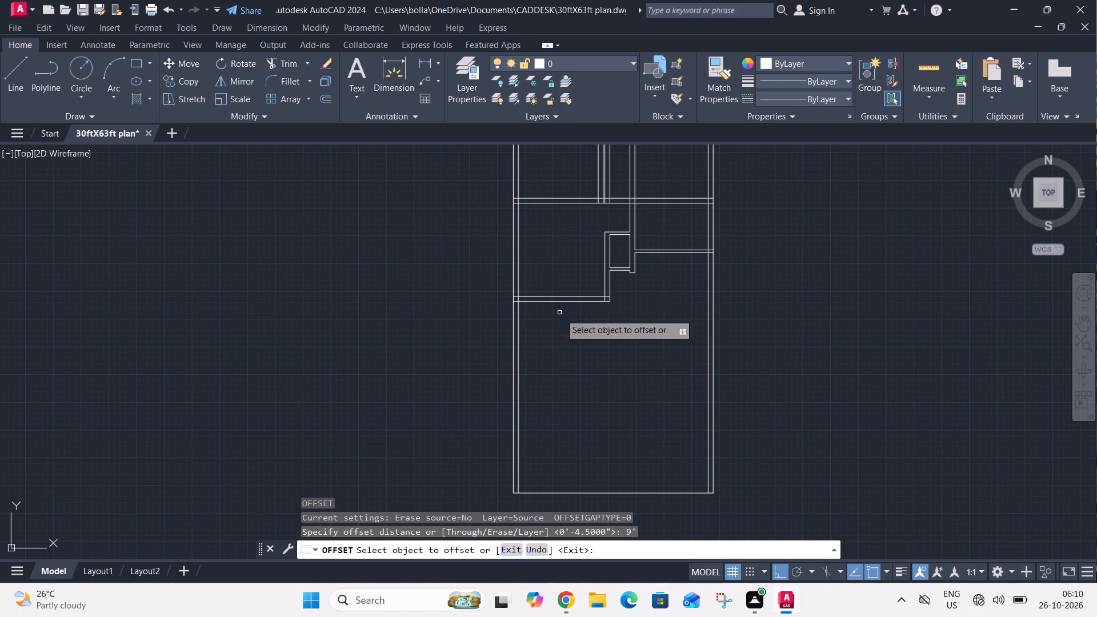
pyautogui.click(558, 301)
pyautogui.click(563, 332)
pyautogui.press('Escape')
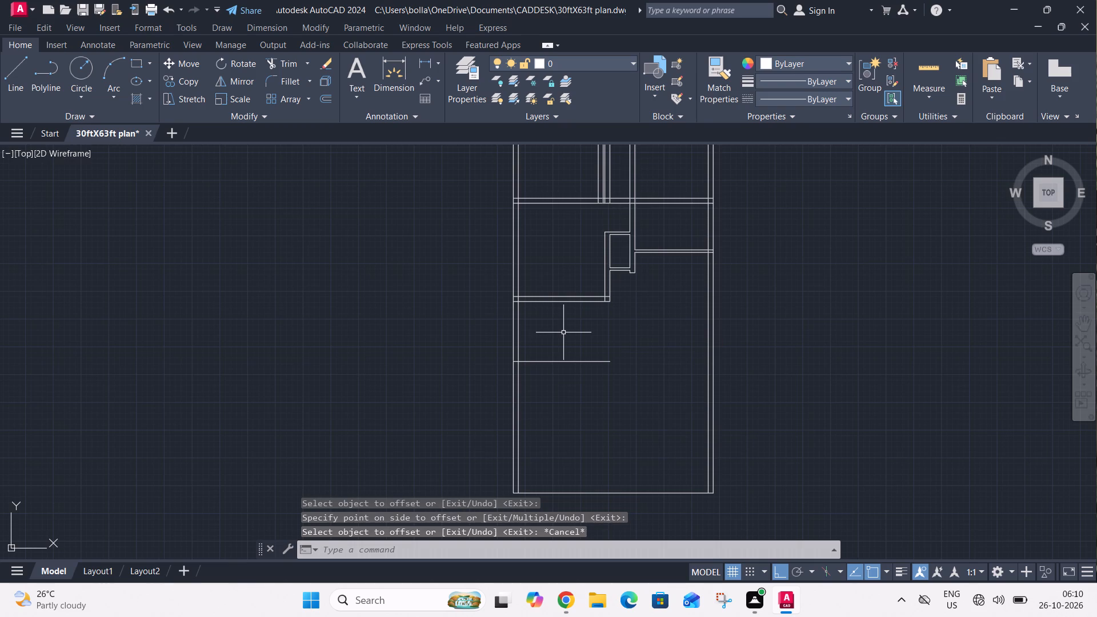
# Offset the inner line of the left outer wall 14' to the right, into the plan.
pyautogui.write('o')
pyautogui.press('space')
pyautogui.write("14'")
pyautogui.press('Return')
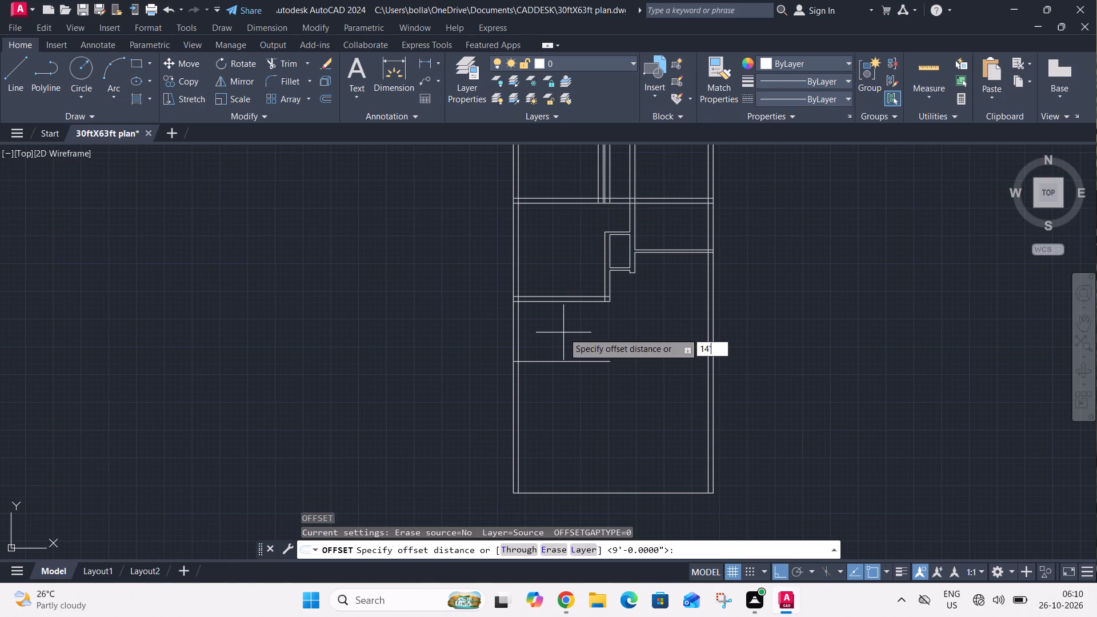
pyautogui.click(517, 342)
pyautogui.click(619, 363)
pyautogui.press('Escape')
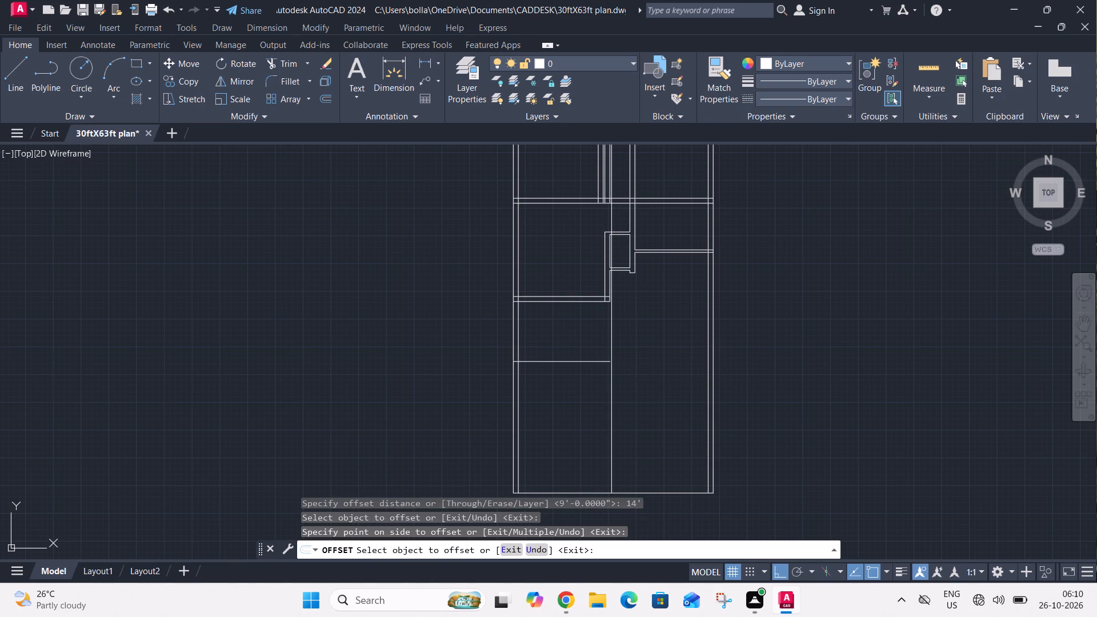
# Offset the new horizontal line 9" downward to form a wall.
pyautogui.write('o 9"')
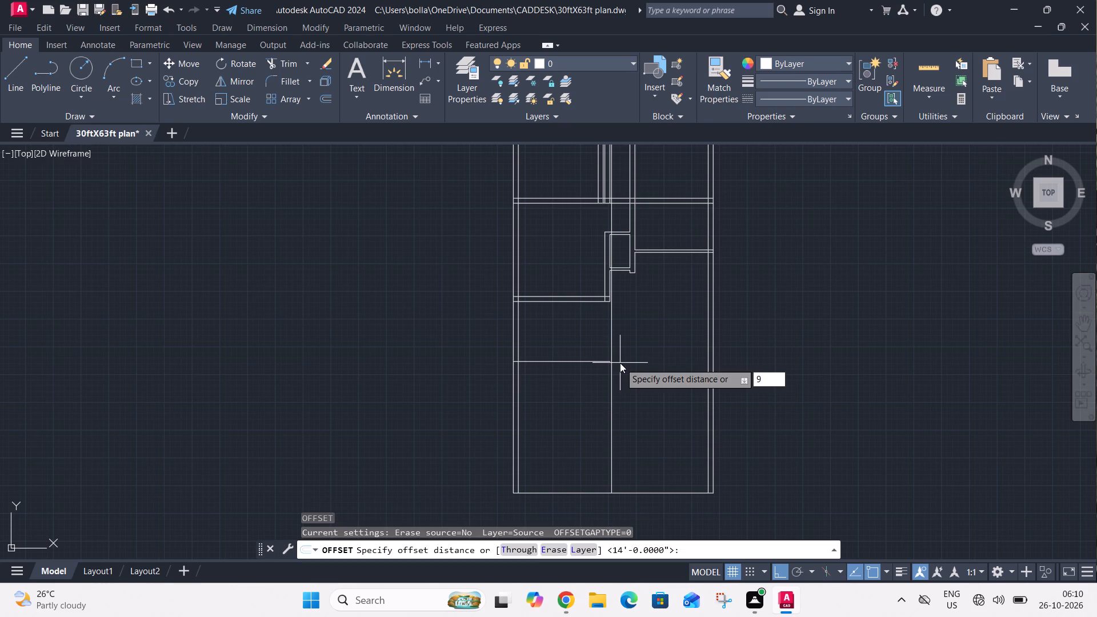
pyautogui.press('Return')
pyautogui.scroll(1, 620, 363)
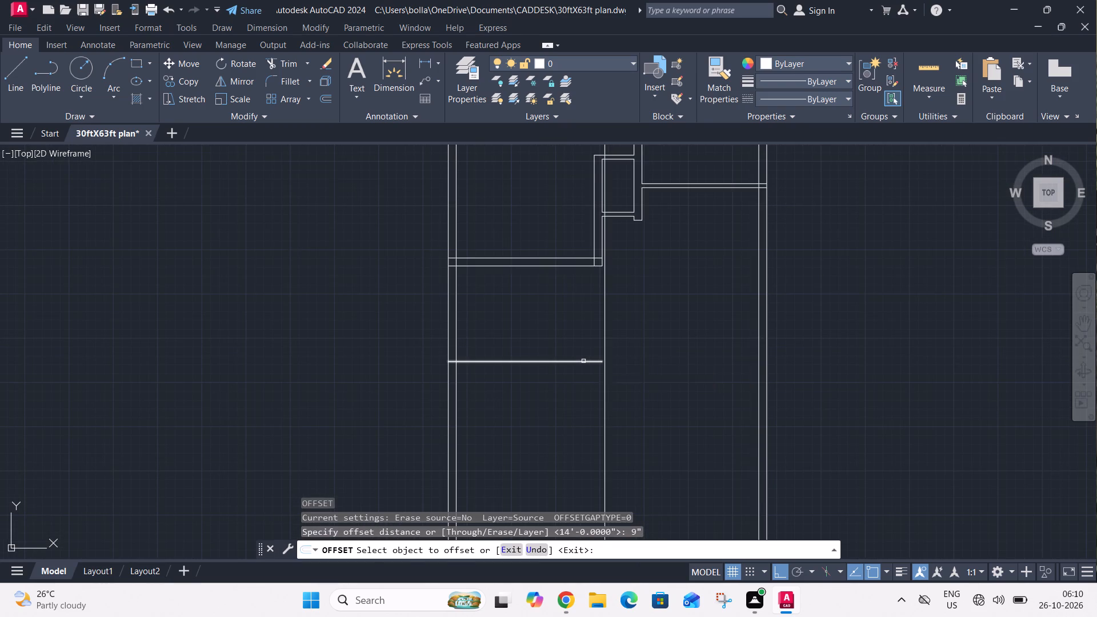
pyautogui.click(583, 361)
pyautogui.click(575, 387)
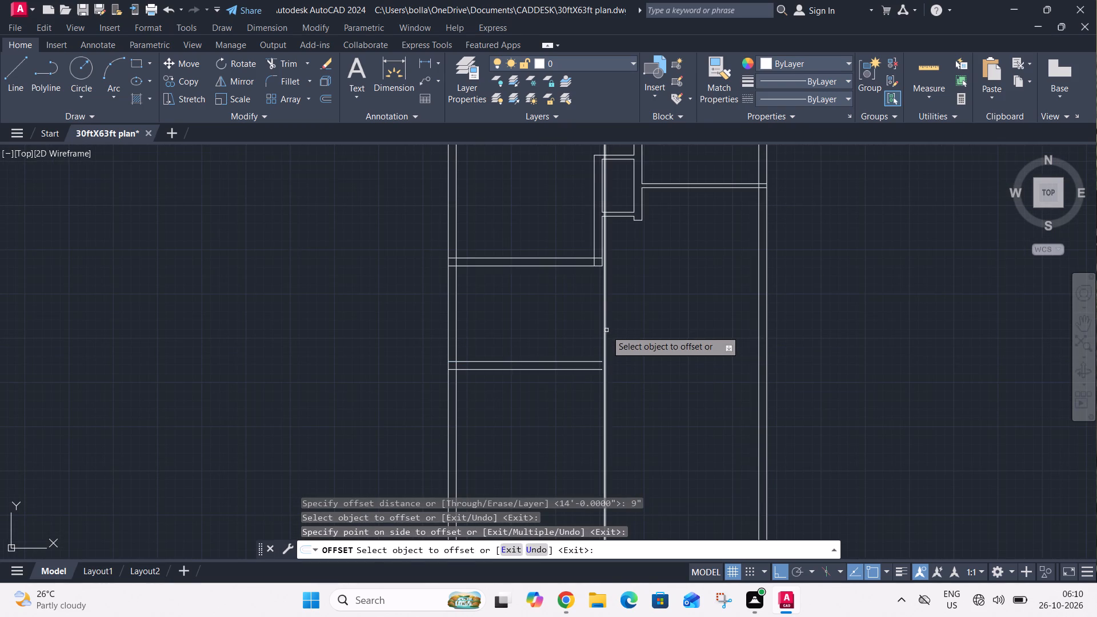
# Offset the new 14' vertical line 9" to its left and 9" to its right.
pyautogui.click(606, 331)
pyautogui.click(611, 332)
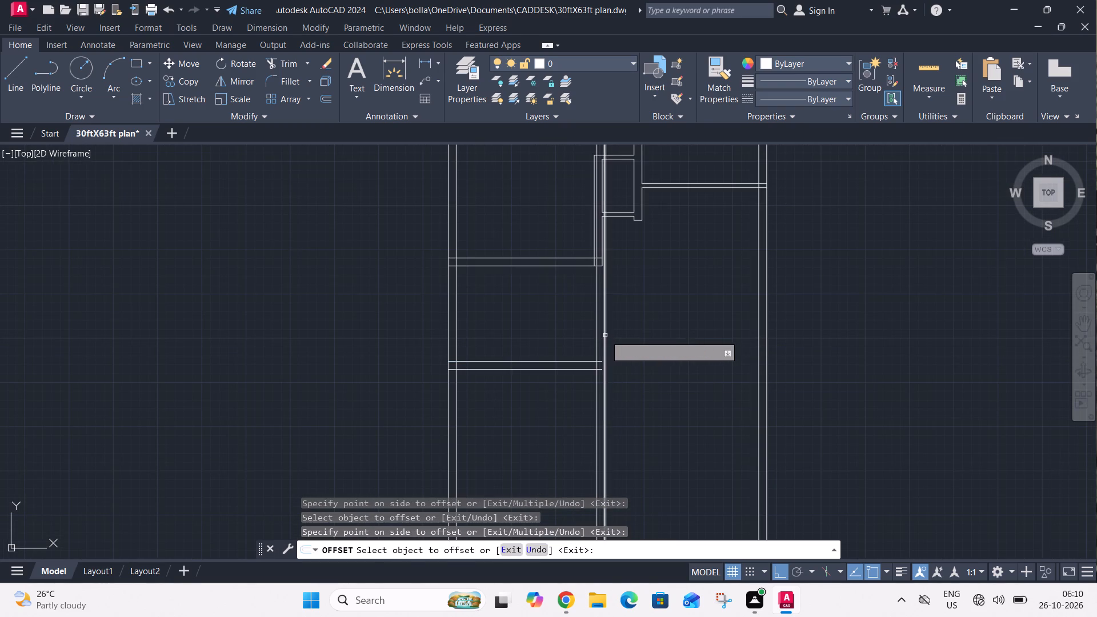
pyautogui.click(606, 335)
pyautogui.click(644, 342)
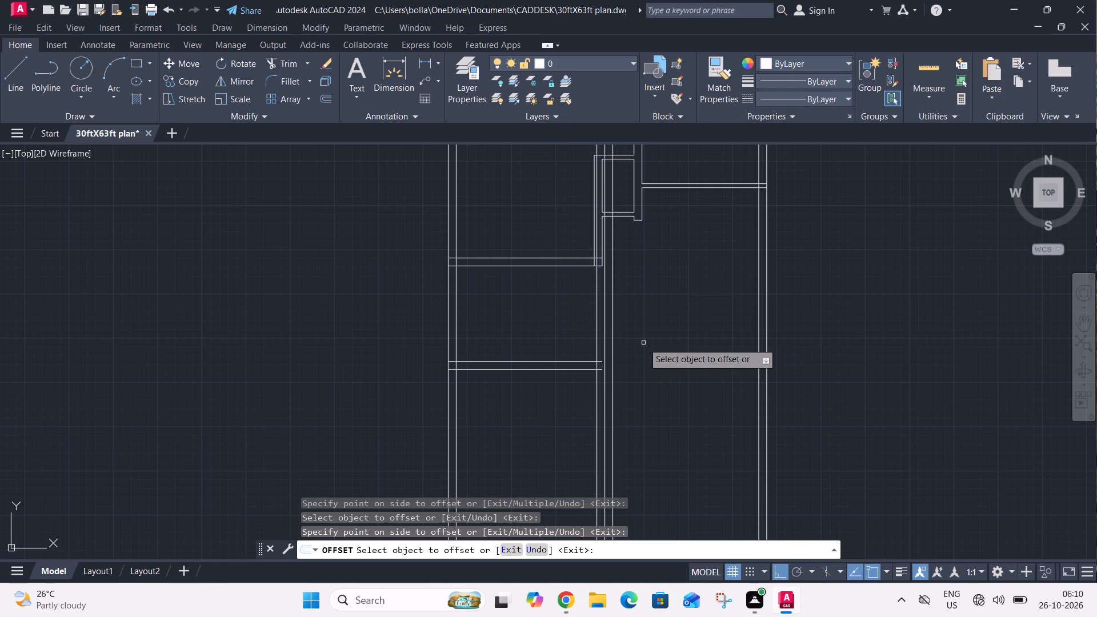
pyautogui.press('Escape')
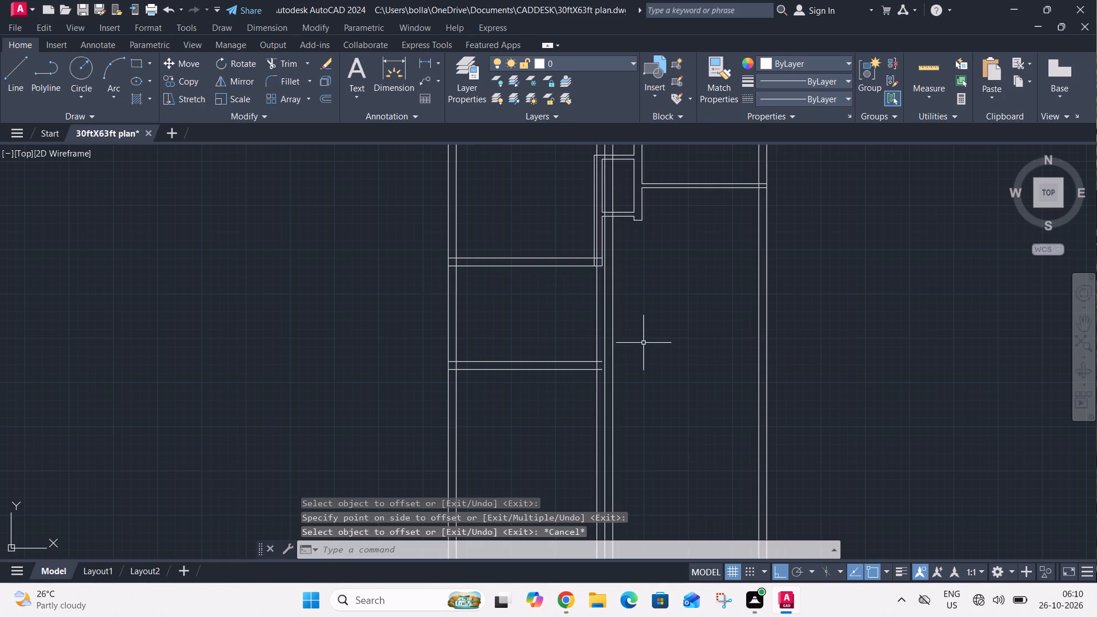
# Extend both lines of the upper horizontal wall to the rightmost of the new vertical lines.
pyautogui.write('ex')
pyautogui.press('space')
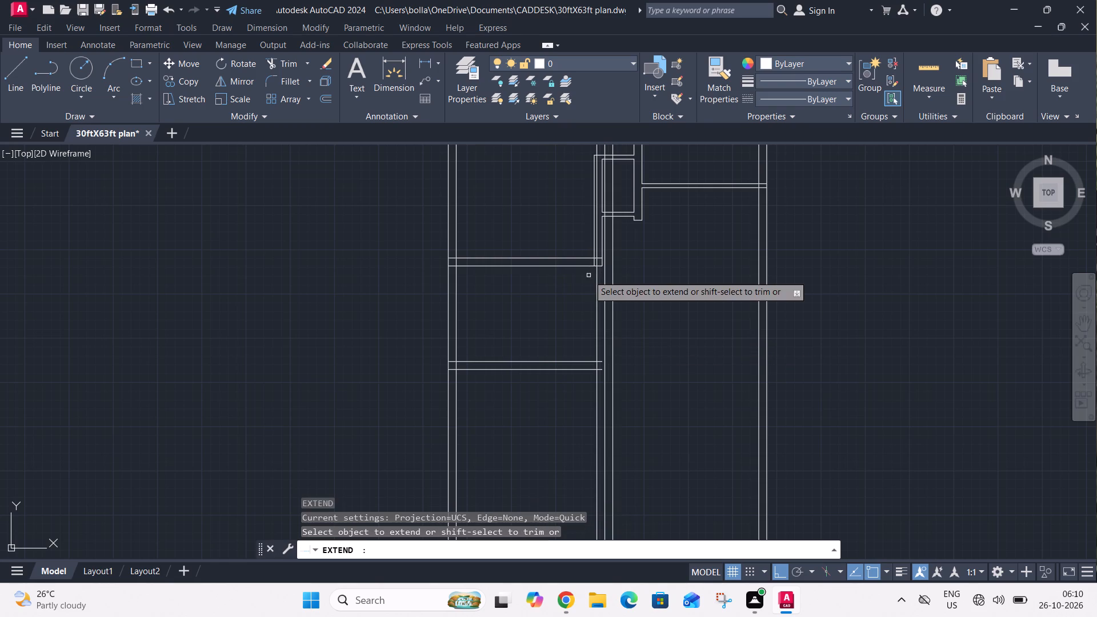
pyautogui.scroll(3, 595, 256)
pyautogui.click(597, 263)
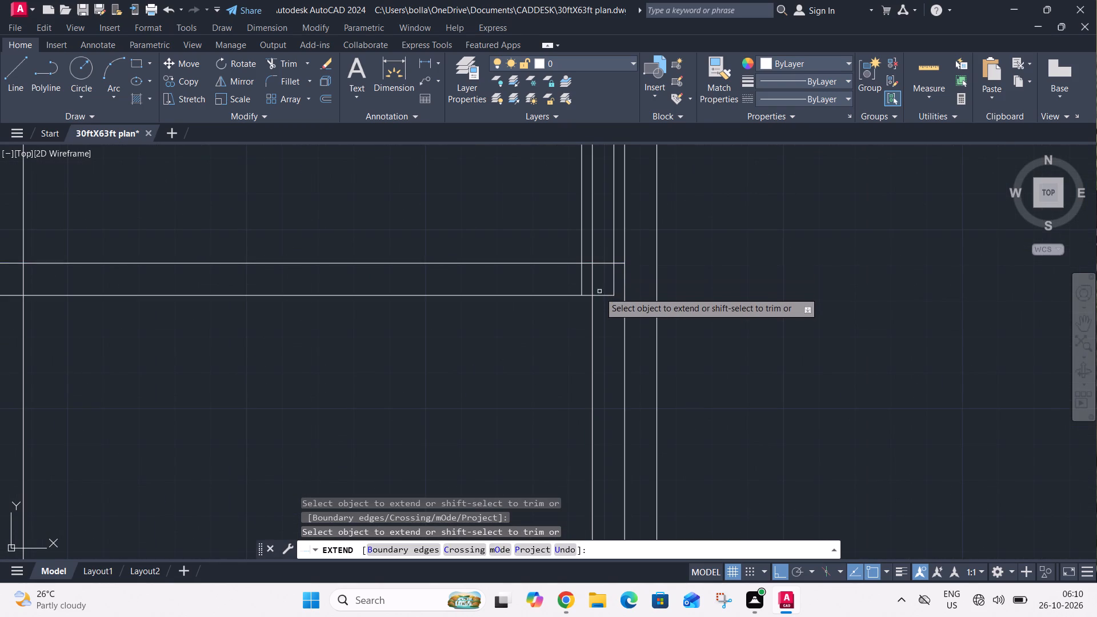
pyautogui.click(599, 296)
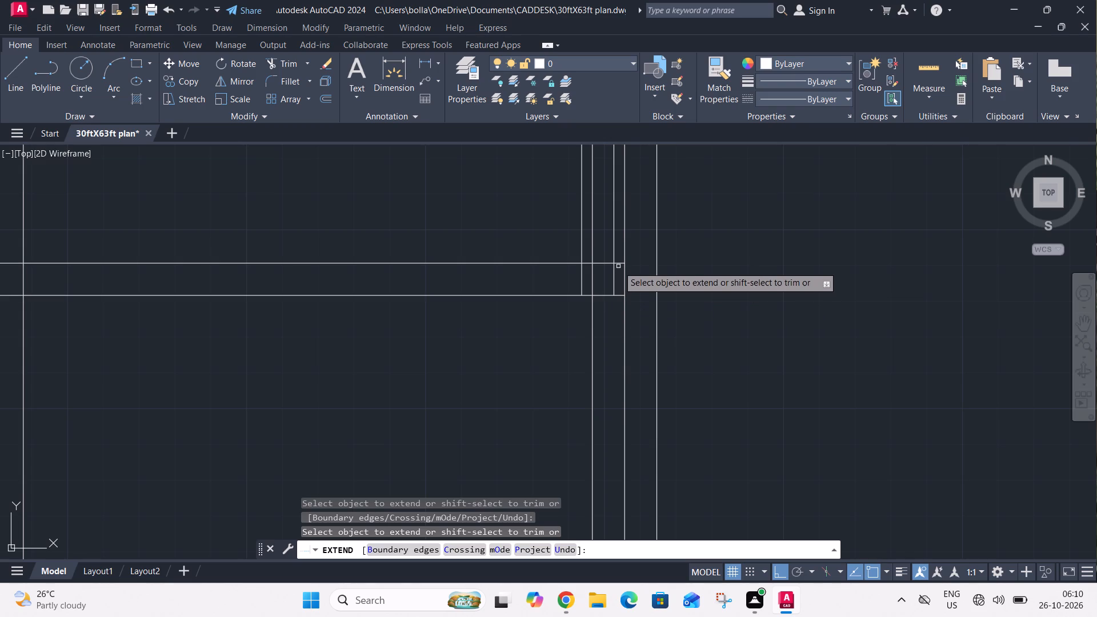
pyautogui.click(620, 262)
pyautogui.click(618, 297)
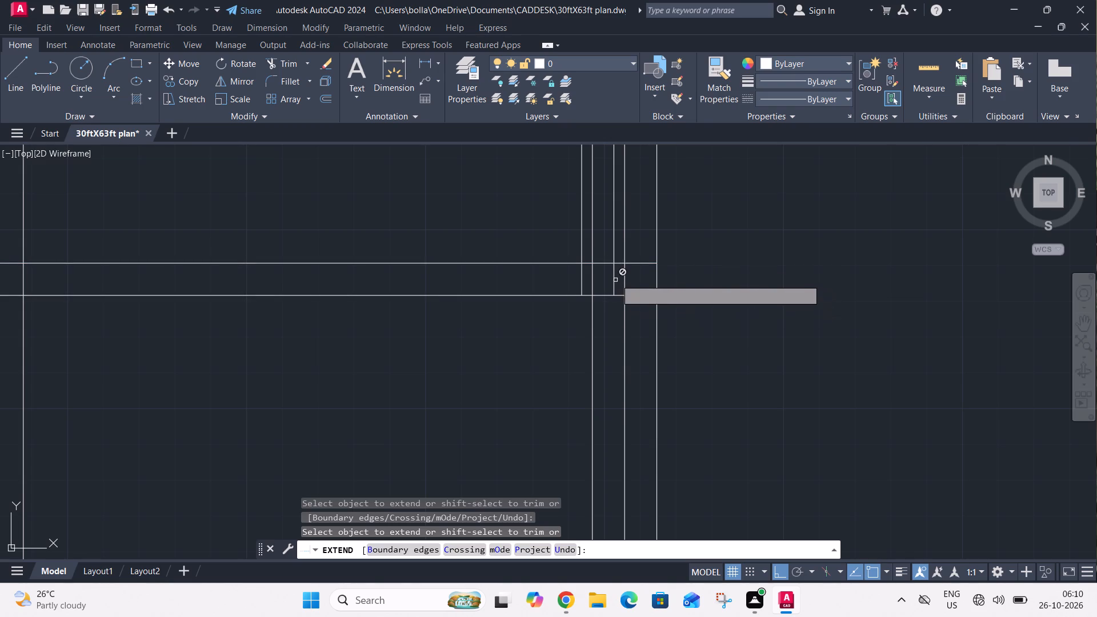
# Extend both lines of the new lower horizontal wall to the rightmost of the new vertical lines.
pyautogui.scroll(-2, 615, 279)
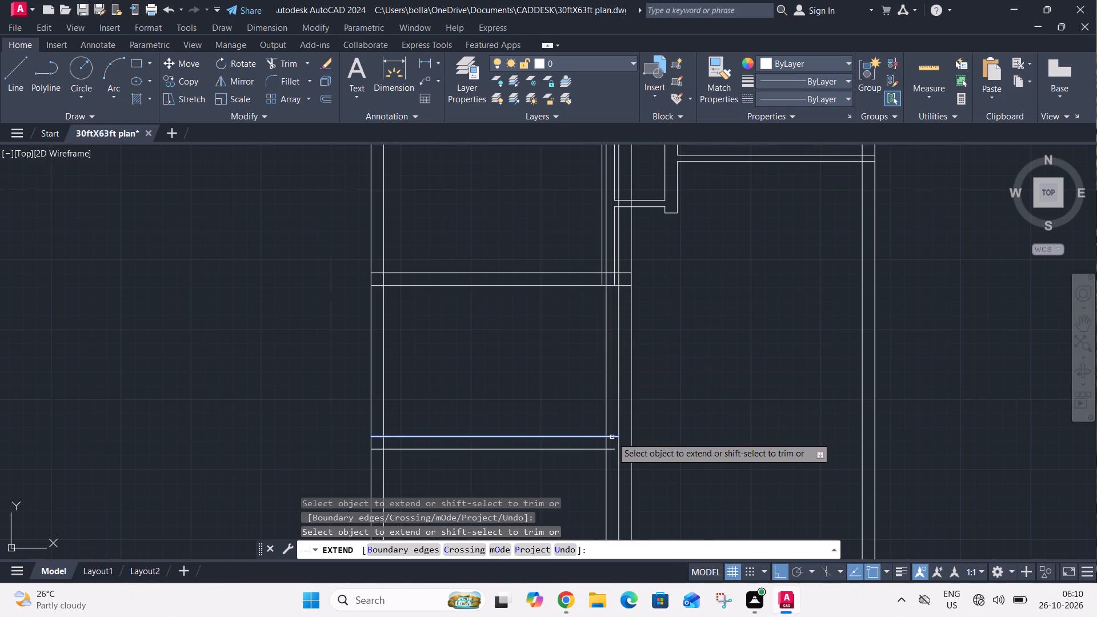
pyautogui.click(610, 434)
pyautogui.click(611, 448)
pyautogui.click(611, 450)
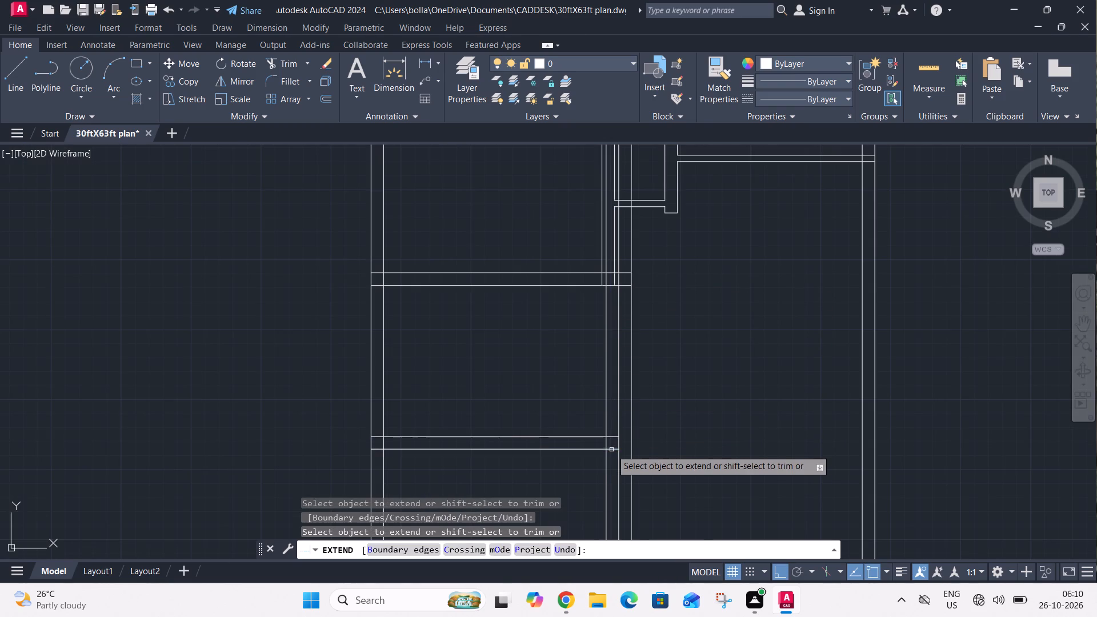
pyautogui.click(616, 432)
pyautogui.click(616, 440)
pyautogui.click(616, 443)
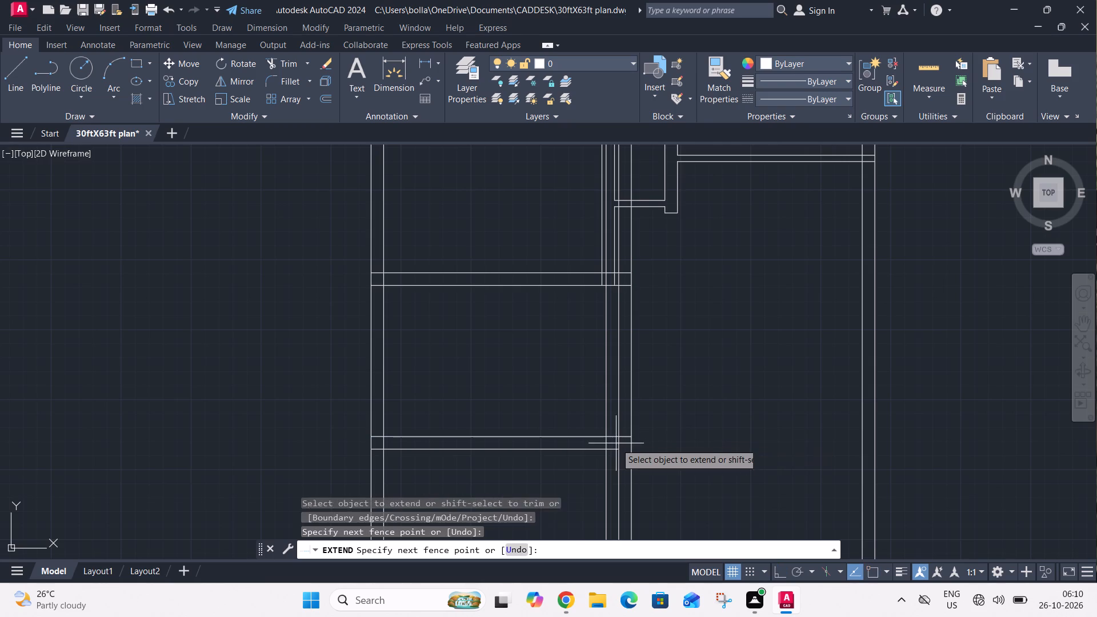
pyautogui.click(615, 457)
pyautogui.press('Escape')
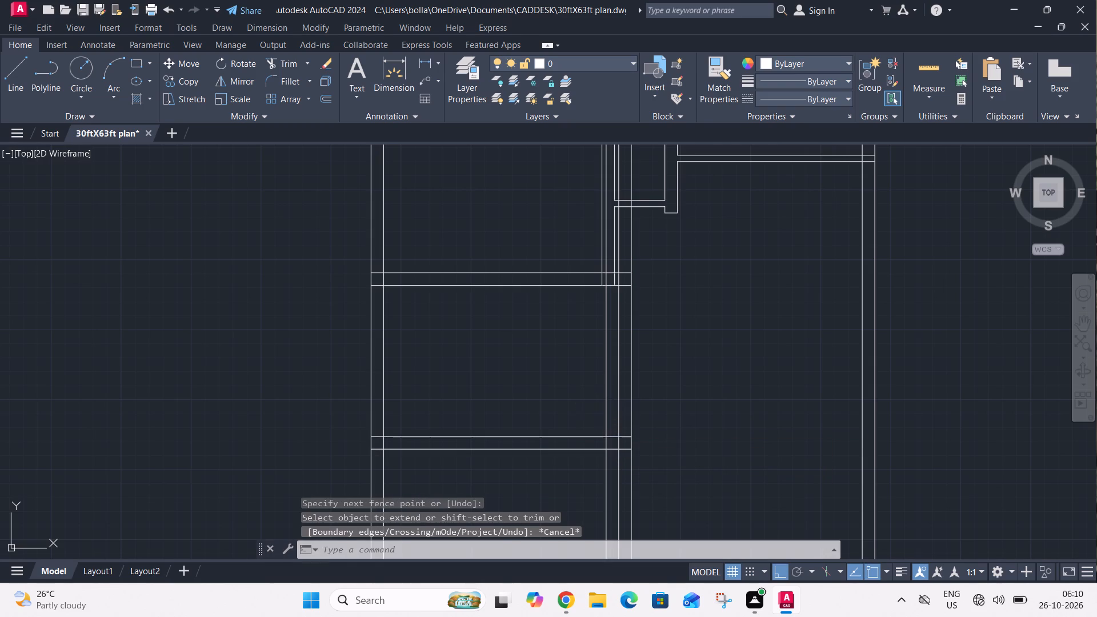
# Erase the leftmost of the three new vertical lines, leaving a 9" wall pair.
pyautogui.click(603, 403)
pyautogui.click(614, 411)
pyautogui.click(614, 409)
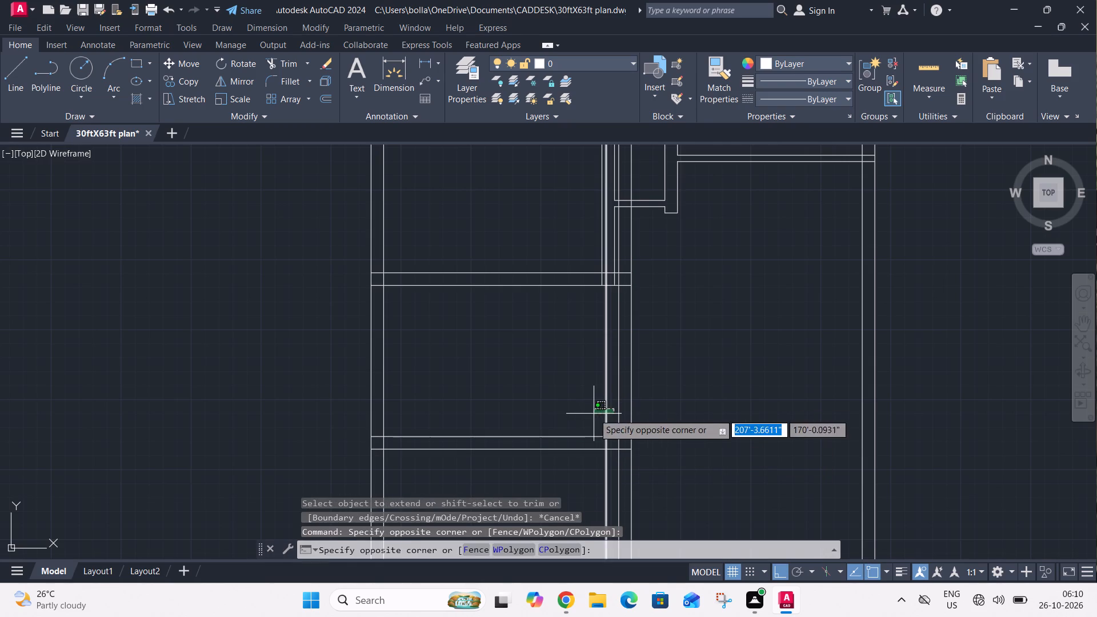
pyautogui.click(594, 414)
pyautogui.press('Delete')
# Trim the new vertical wall's two lines between the upper horizontal wall and the small room's bottom wall.
pyautogui.moveTo(597, 358); pyautogui.dragTo(530, 442, button='middle')
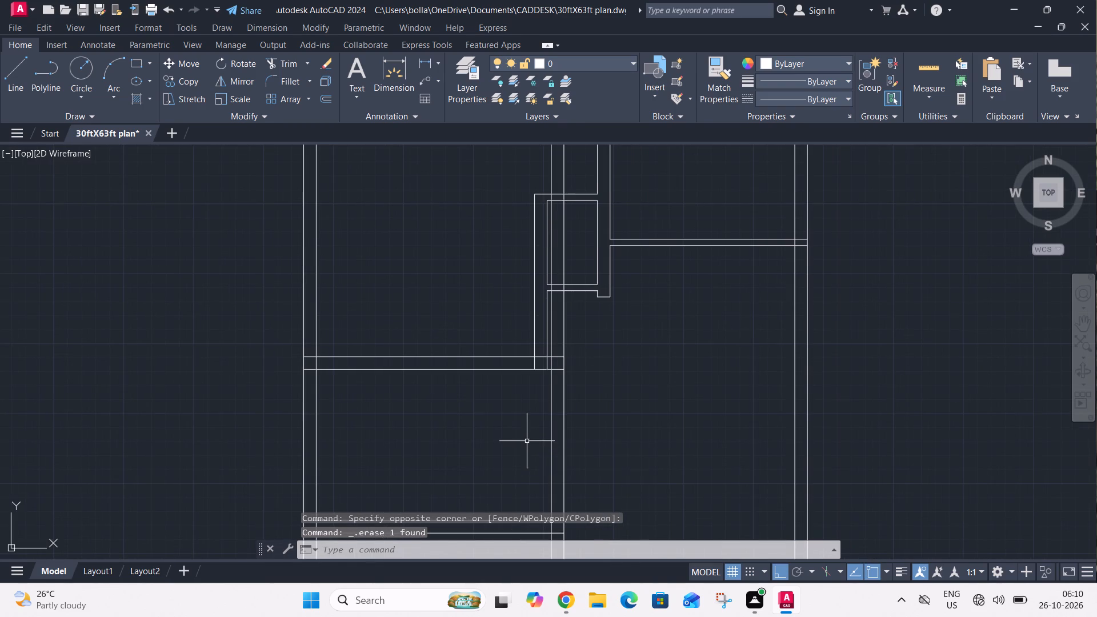
pyautogui.press('t')
pyautogui.press('r')
pyautogui.press('space')
pyautogui.click(569, 337)
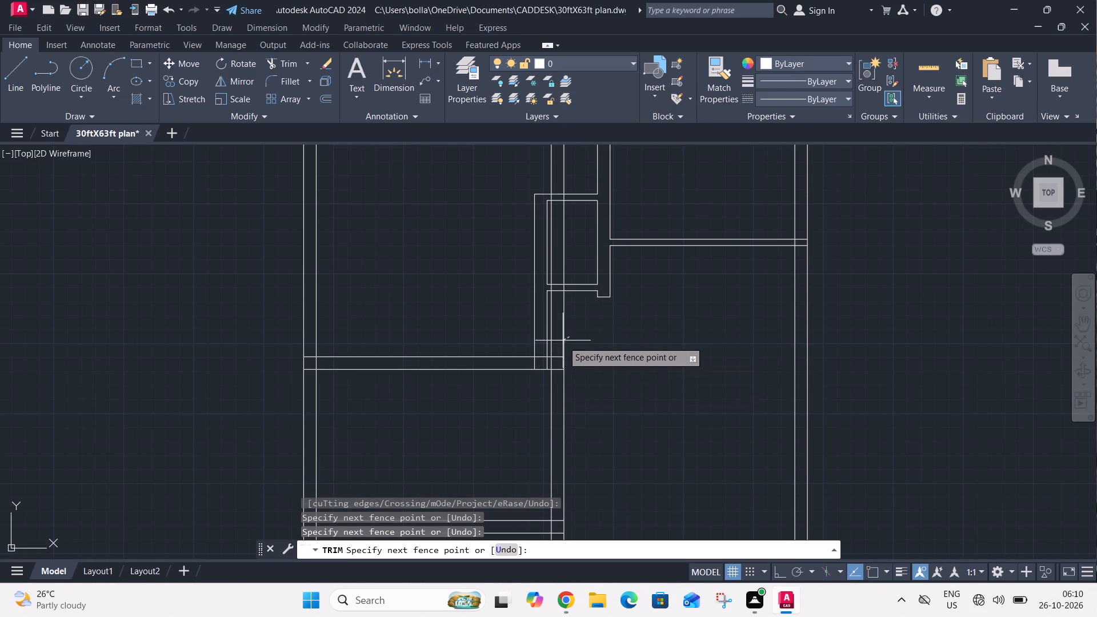
pyautogui.click(549, 345)
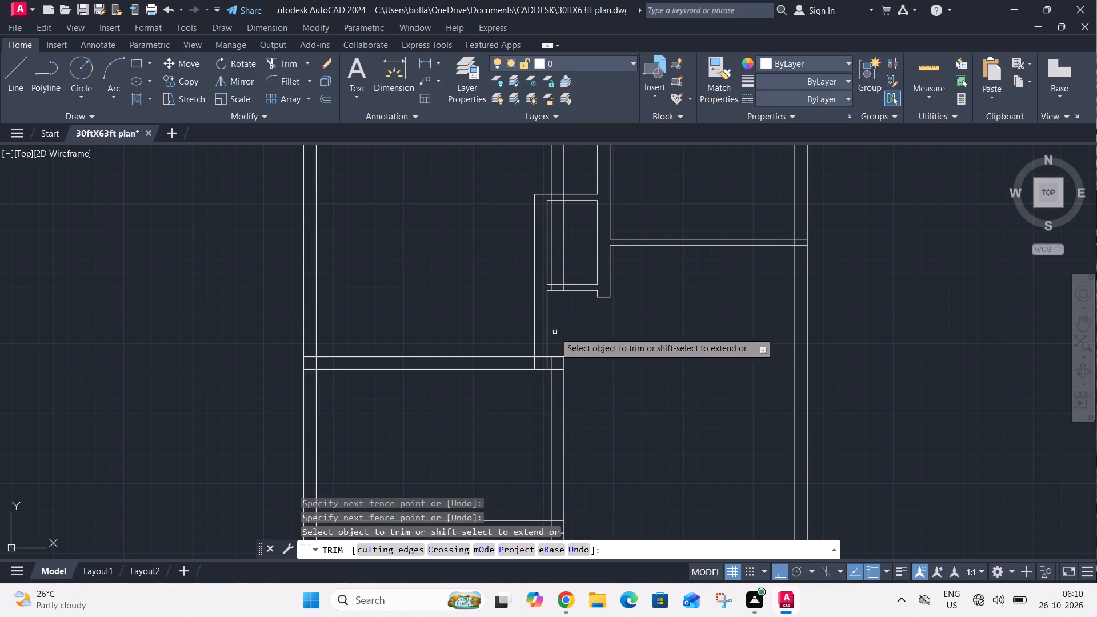
pyautogui.moveTo(555, 332); pyautogui.dragTo(552, 436, button='middle')
pyautogui.press('Escape')
# Erase the new vertical wall's two leftover lines running up through the small room.
pyautogui.click(570, 345)
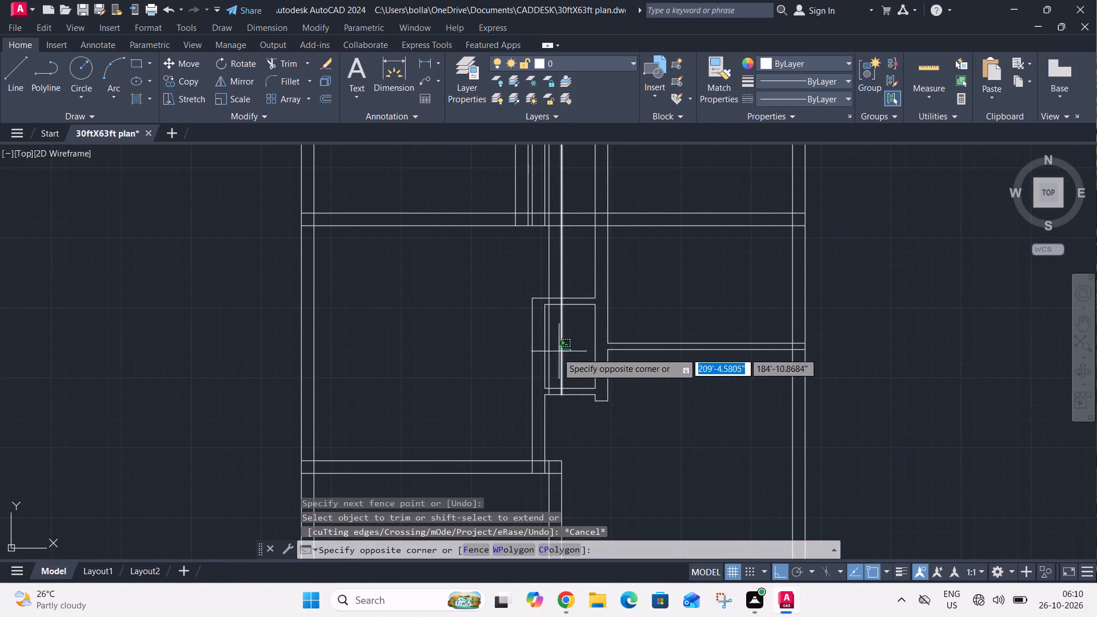
pyautogui.scroll(4, 546, 353)
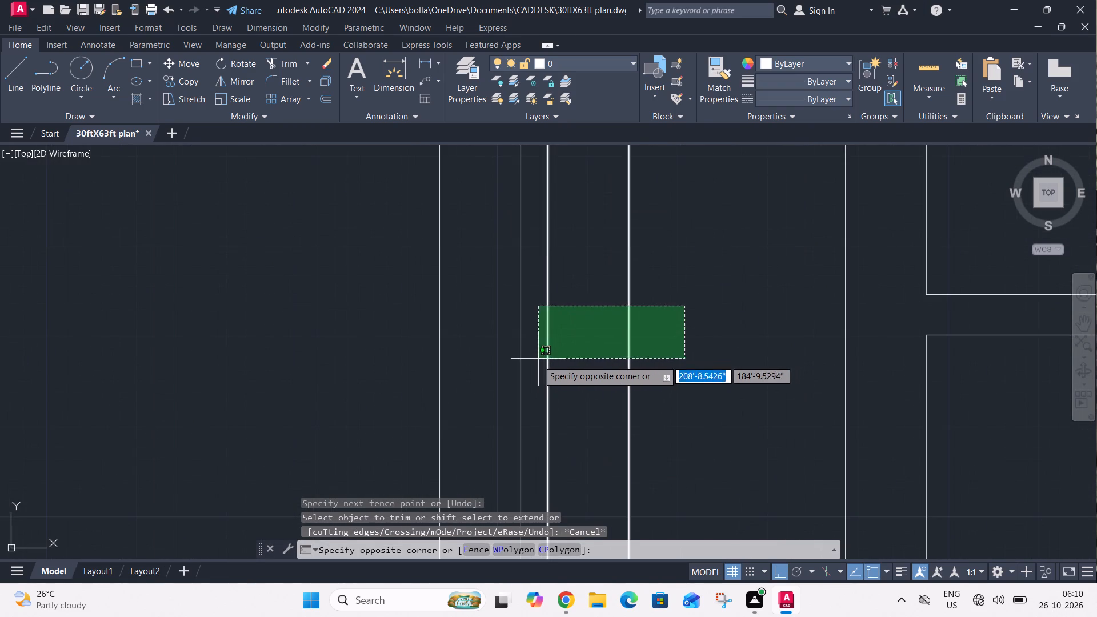
pyautogui.click(538, 360)
pyautogui.press('Delete')
pyautogui.scroll(-6, 550, 351)
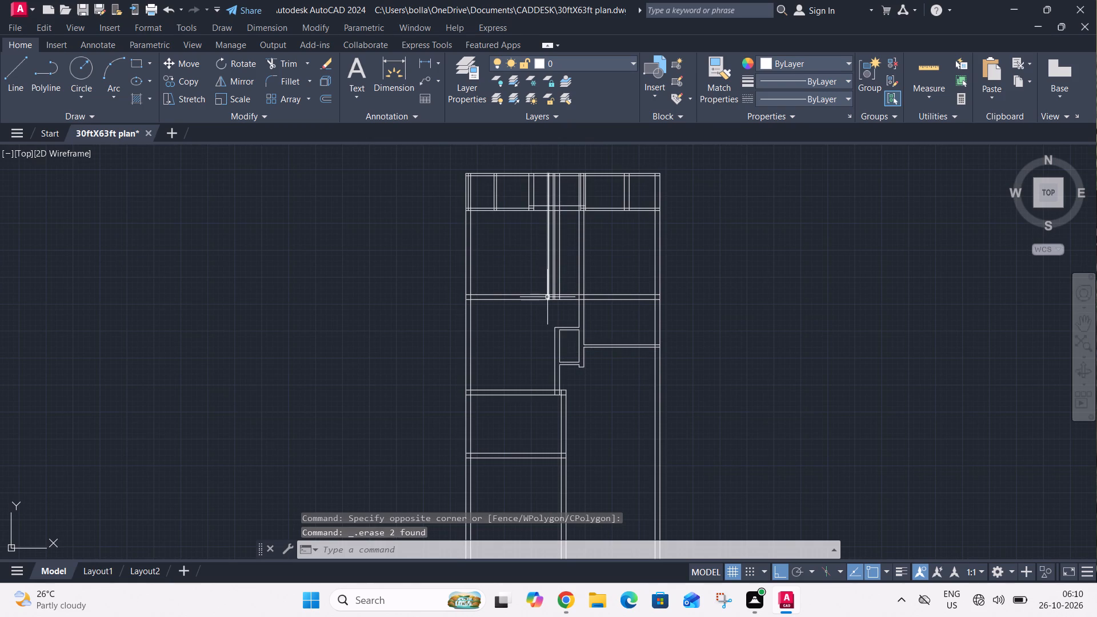
# Erase the right-hand pair of the closely spaced vertical wall lines between the two upper rooms.
pyautogui.scroll(3, 556, 271)
pyautogui.click(577, 279)
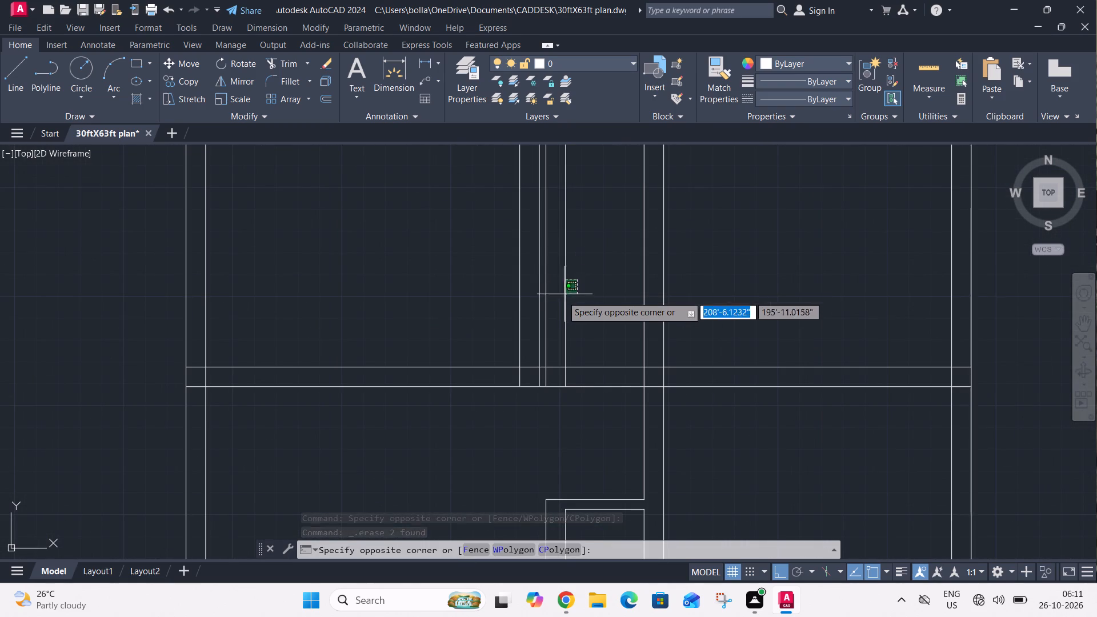
pyautogui.click(545, 308)
pyautogui.press('Delete')
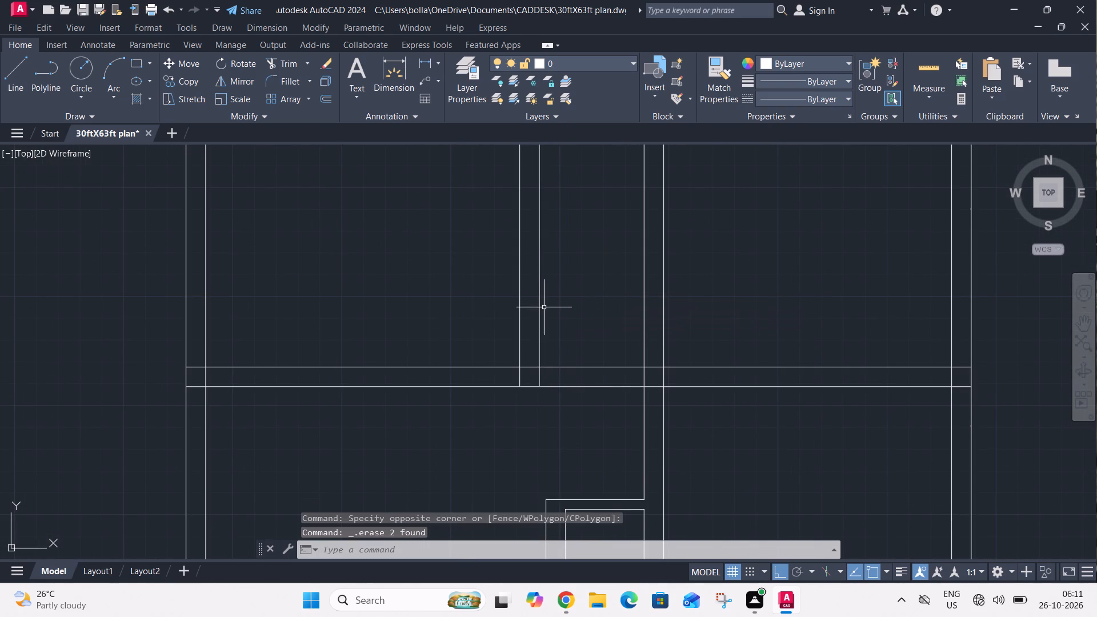
# Trim away both lines of the central vertical wall above the full-width horizontal wall.
pyautogui.scroll(-3, 544, 307)
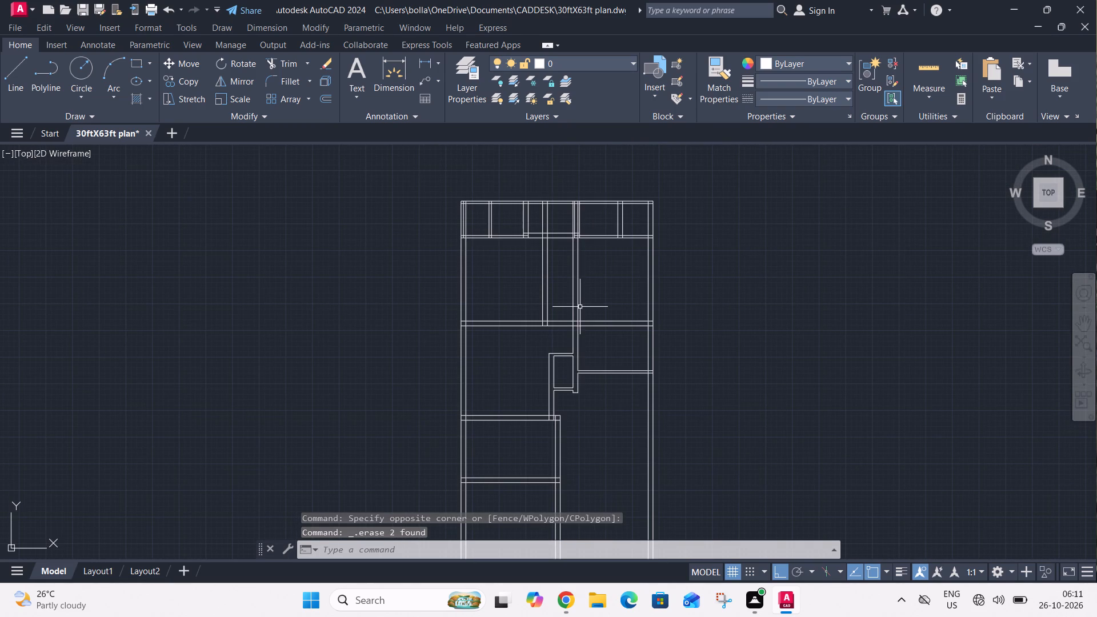
pyautogui.press('t')
pyautogui.press('r')
pyautogui.press('space')
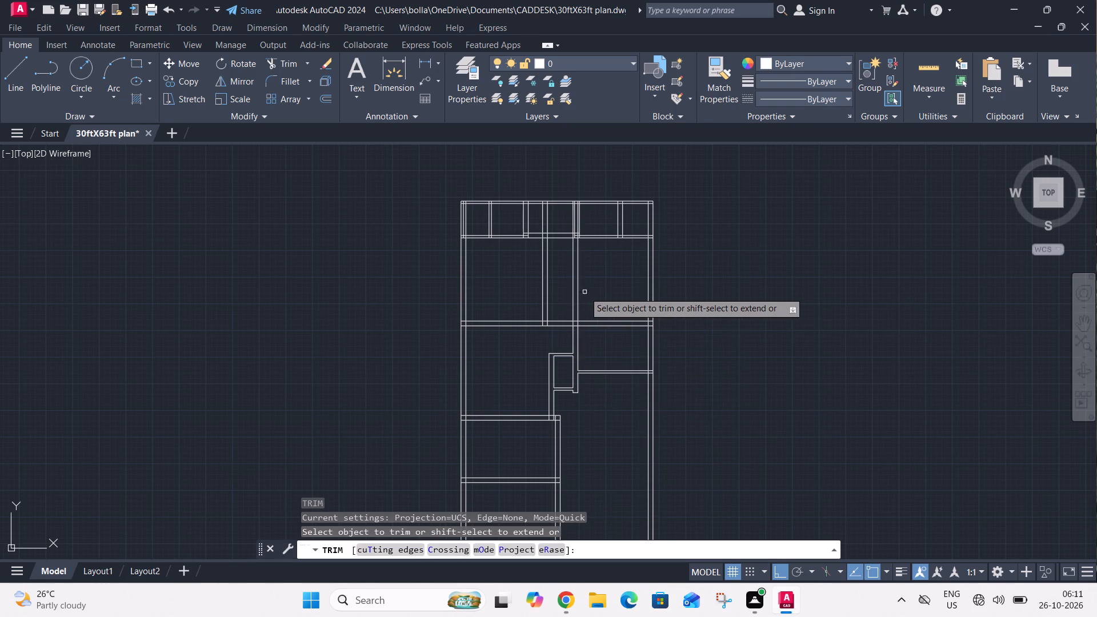
pyautogui.scroll(2, 581, 303)
pyautogui.click(584, 303)
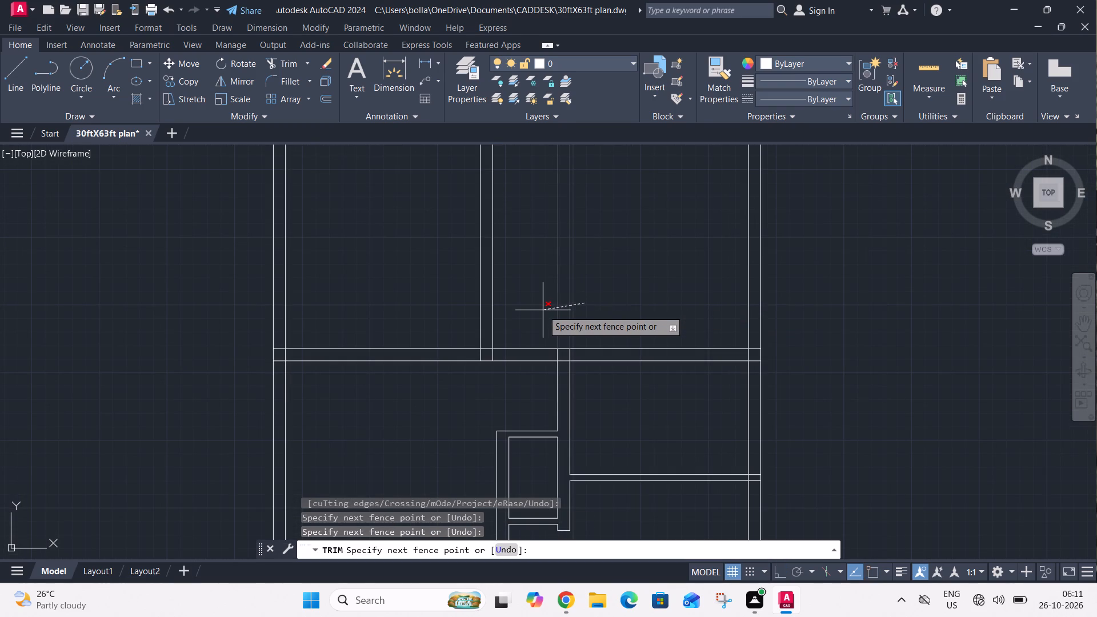
pyautogui.click(540, 310)
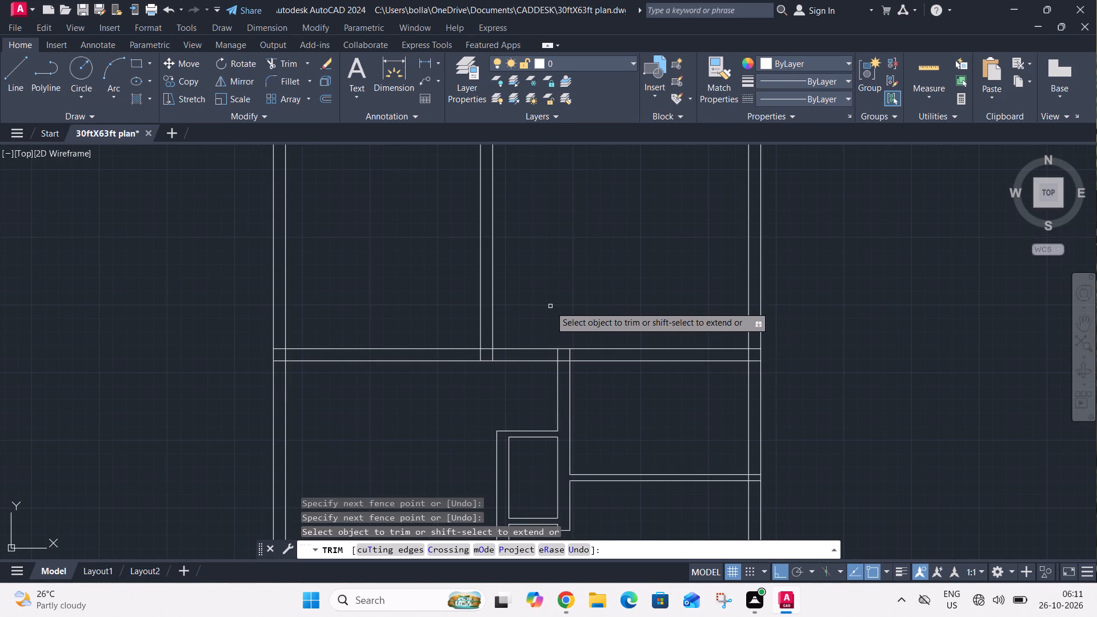
# Trim the central vertical wall's two lines where they cross the middle space of the narrow top row.
pyautogui.scroll(-2, 551, 306)
pyautogui.press('Escape')
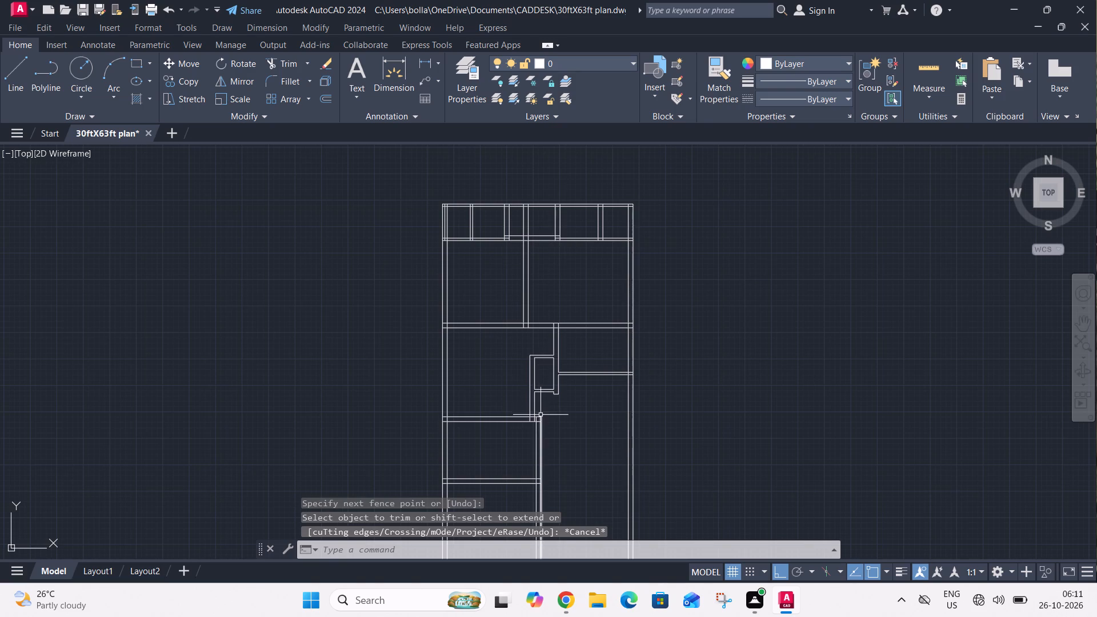
pyautogui.moveTo(541, 415); pyautogui.dragTo(543, 351, button='middle')
pyautogui.moveTo(561, 358); pyautogui.dragTo(562, 507, button='middle')
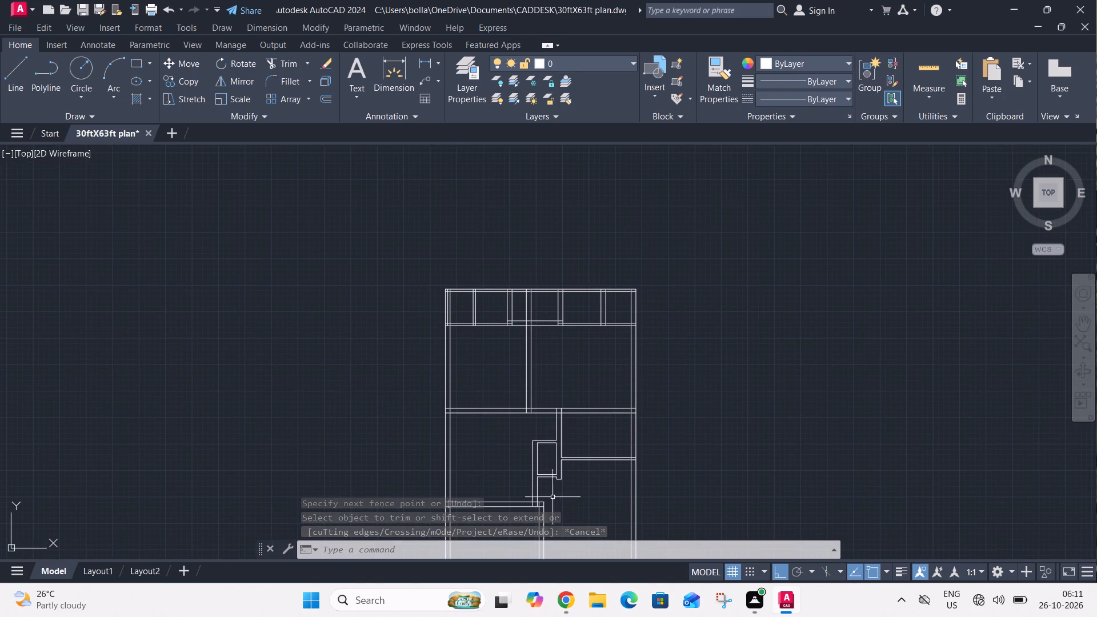
pyautogui.press('t')
pyautogui.press('r')
pyautogui.press('space')
pyautogui.scroll(3, 537, 310)
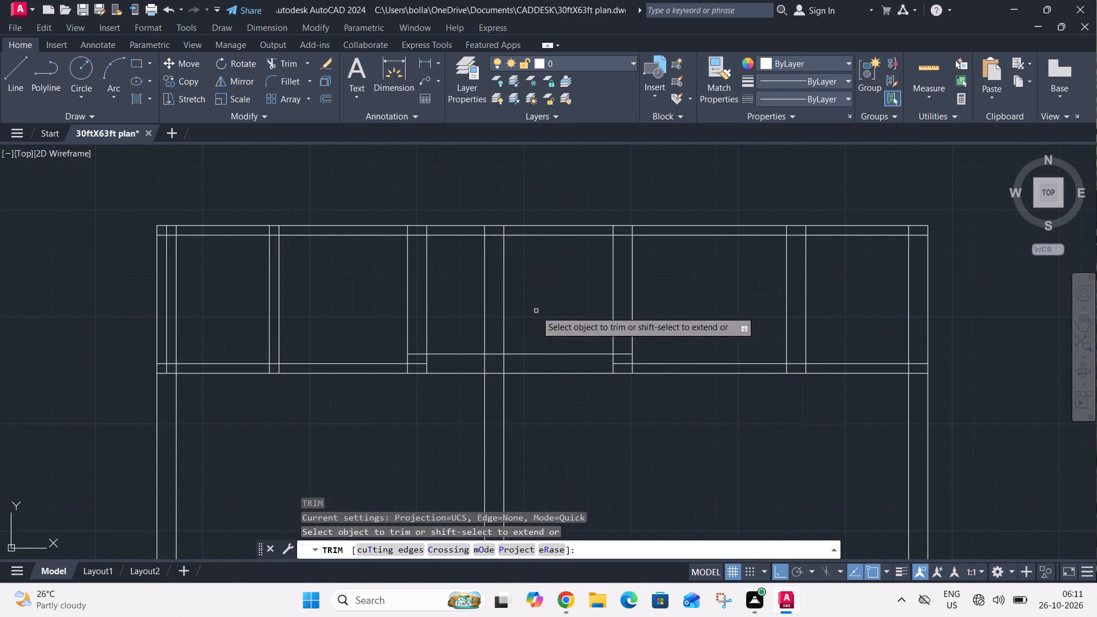
pyautogui.click(535, 311)
pyautogui.click(457, 330)
pyautogui.press('Escape')
# Offset the inner line of the right outer wall 11' inward.
pyautogui.scroll(-4, 549, 273)
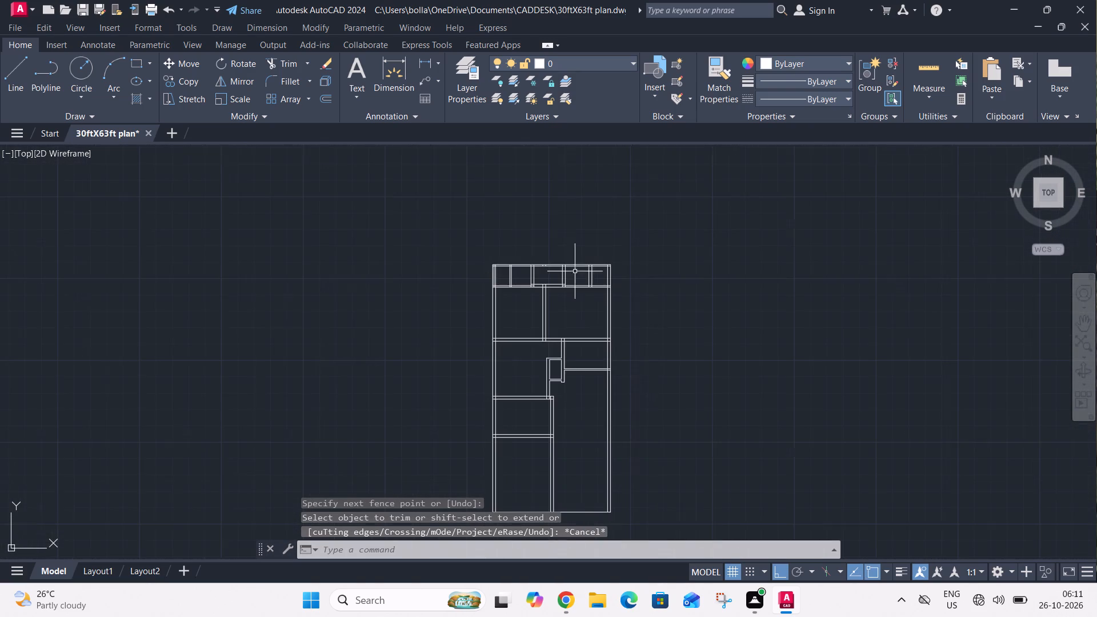
pyautogui.moveTo(562, 460); pyautogui.dragTo(558, 383, button='middle')
pyautogui.scroll(2, 505, 369)
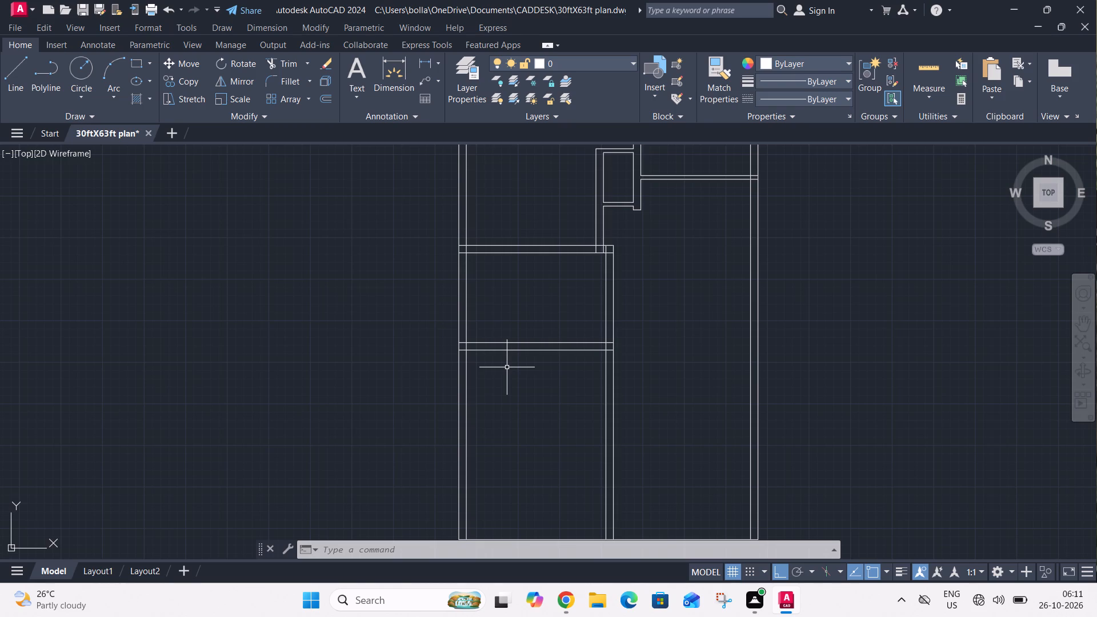
pyautogui.write('o')
pyautogui.press('space')
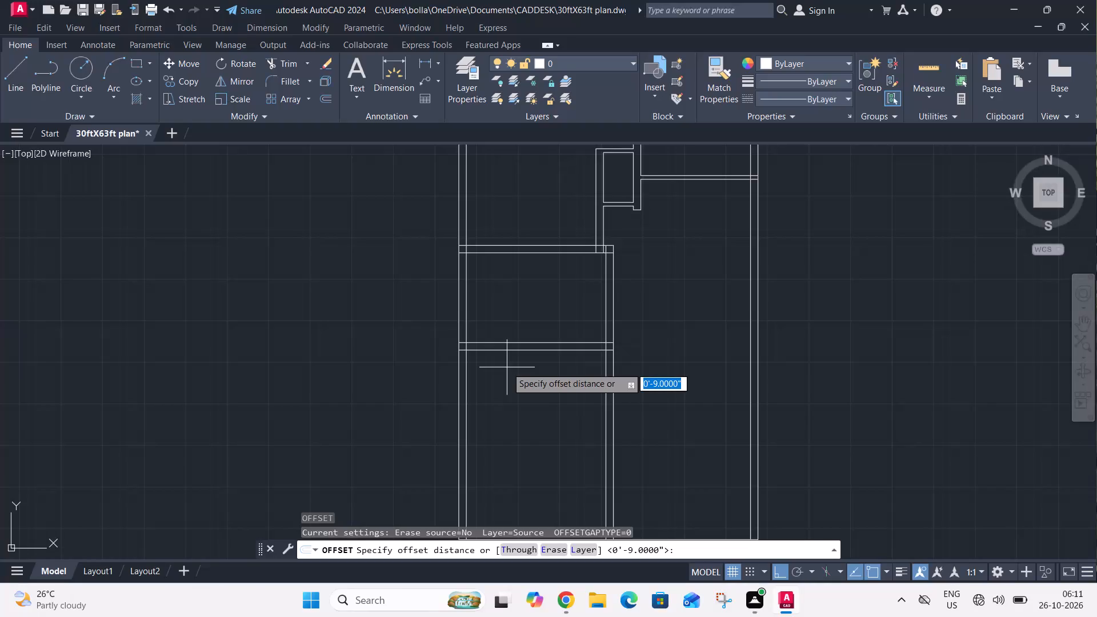
pyautogui.write('10')
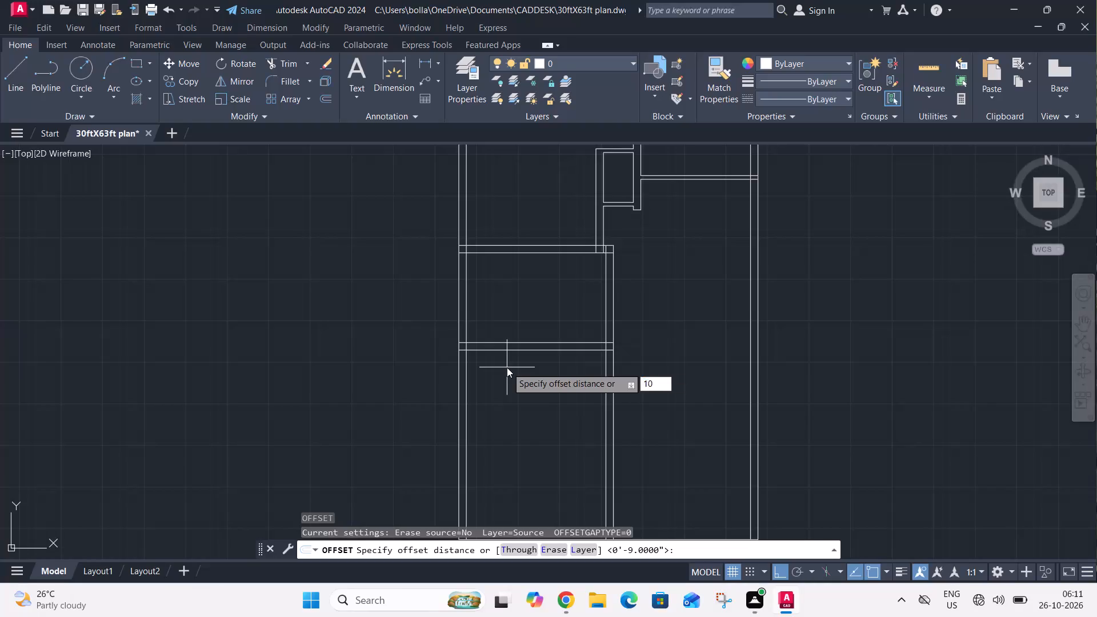
pyautogui.press('BackSpace')
pyautogui.press('1')
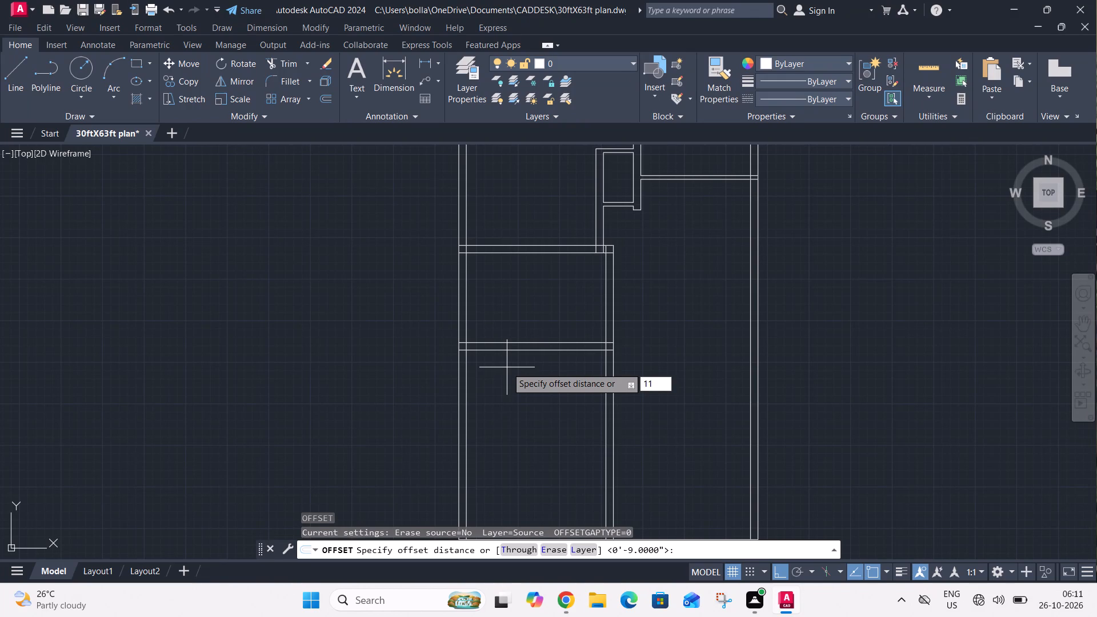
pyautogui.press("'")
pyautogui.press('Return')
pyautogui.click(750, 290)
pyautogui.click(727, 296)
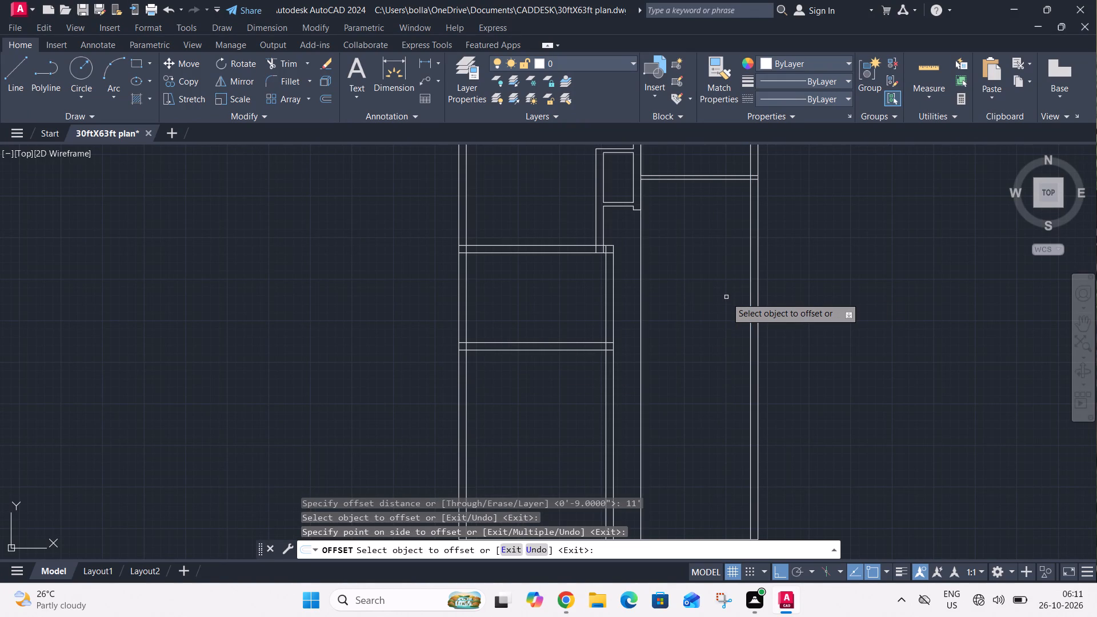
pyautogui.press('Escape')
# Offset the lower line of the right-side horizontal wall 8' downward.
pyautogui.write('o')
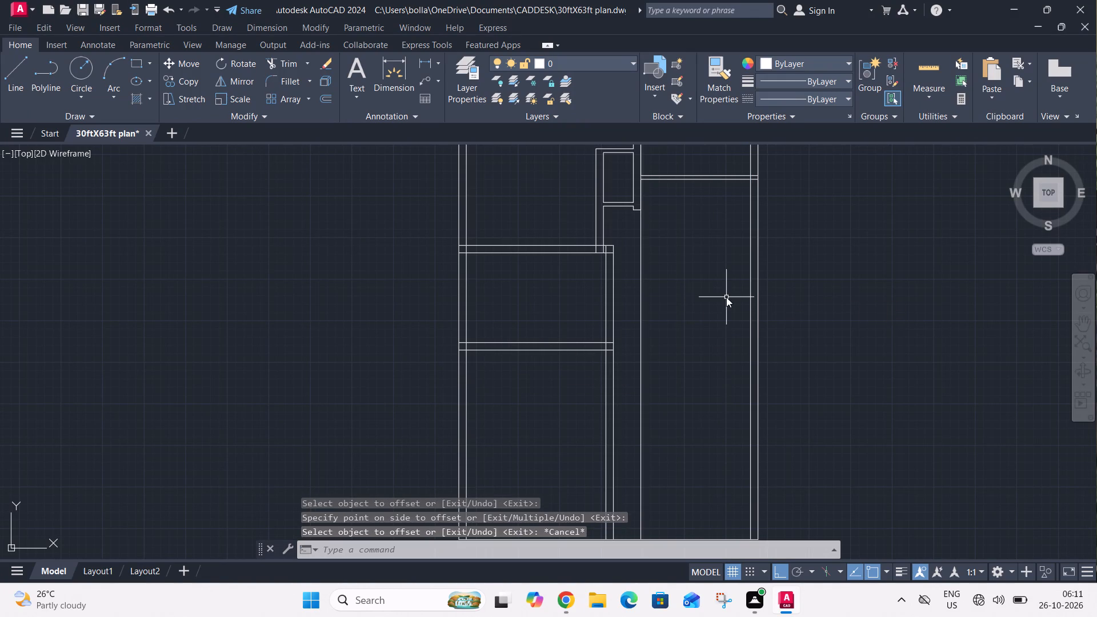
pyautogui.press('space')
pyautogui.write("8'")
pyautogui.press('Return')
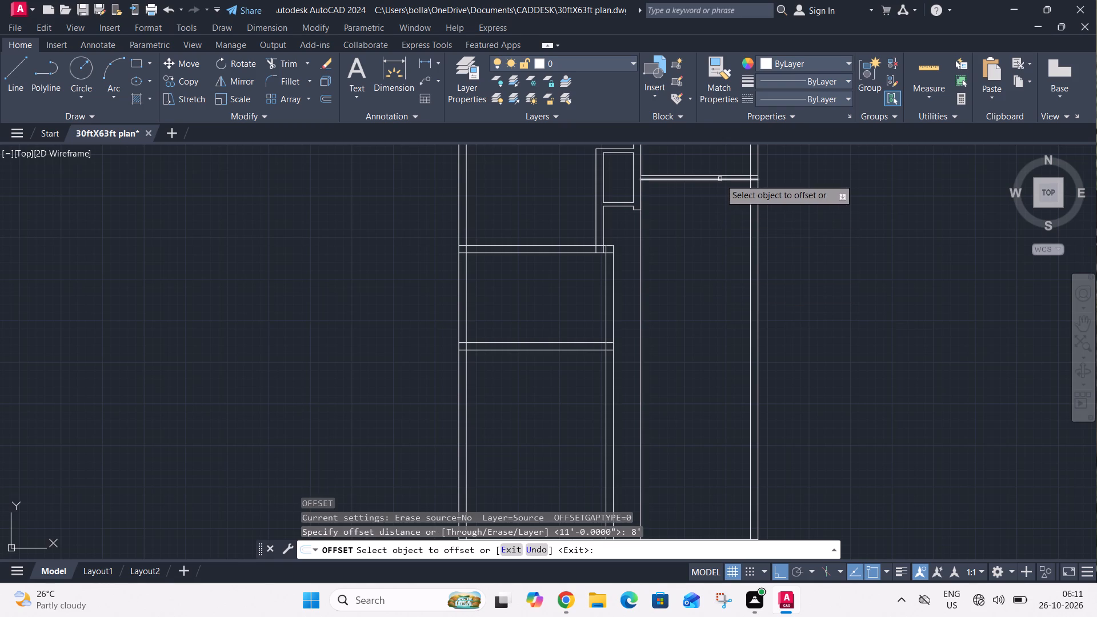
pyautogui.click(720, 179)
pyautogui.click(722, 214)
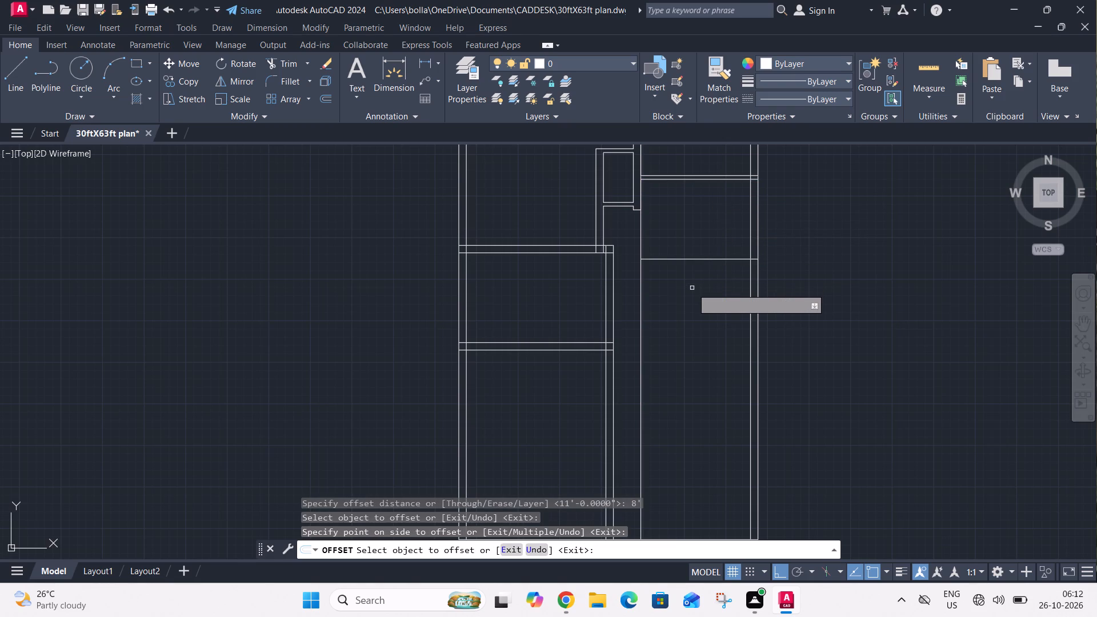
pyautogui.press('Escape')
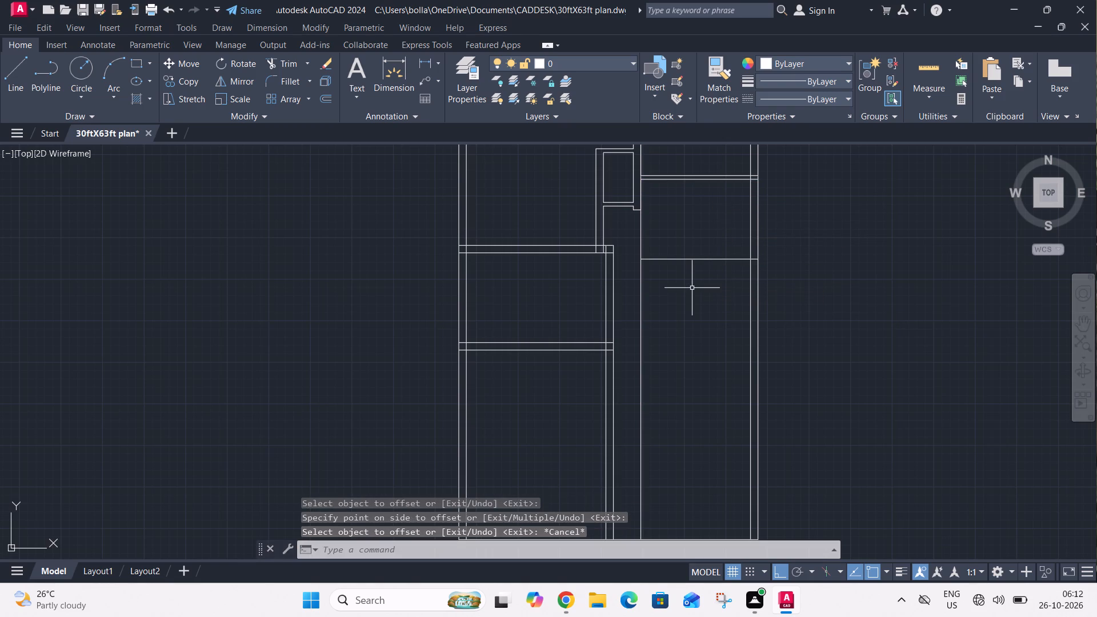
# Offset the new right-side horizontal line another 11' downward.
pyautogui.write('o')
pyautogui.press('space')
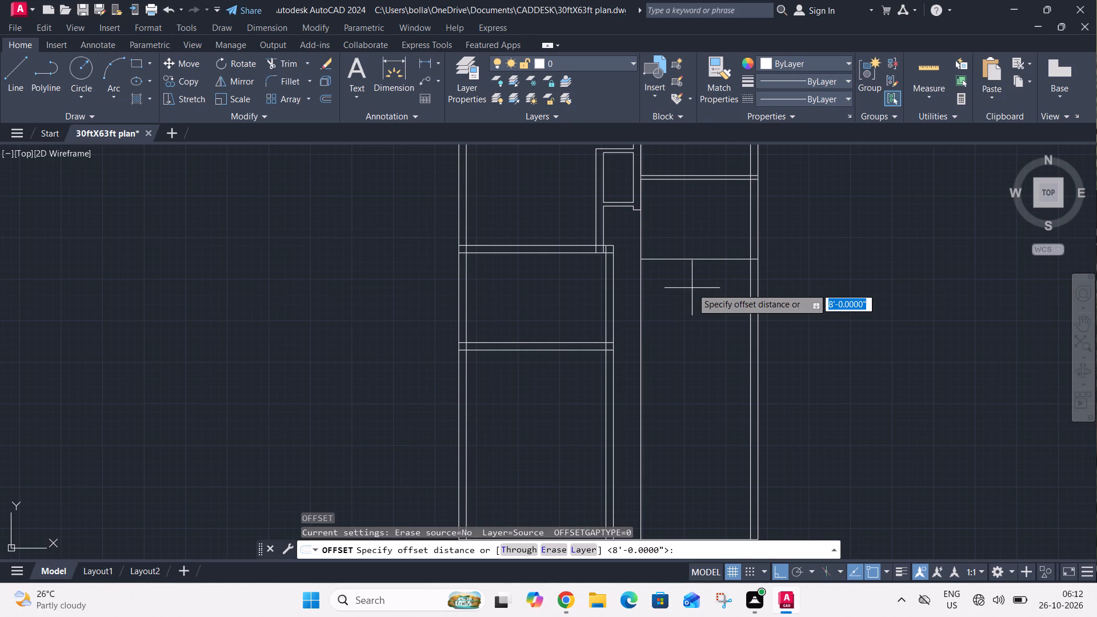
pyautogui.write("11'")
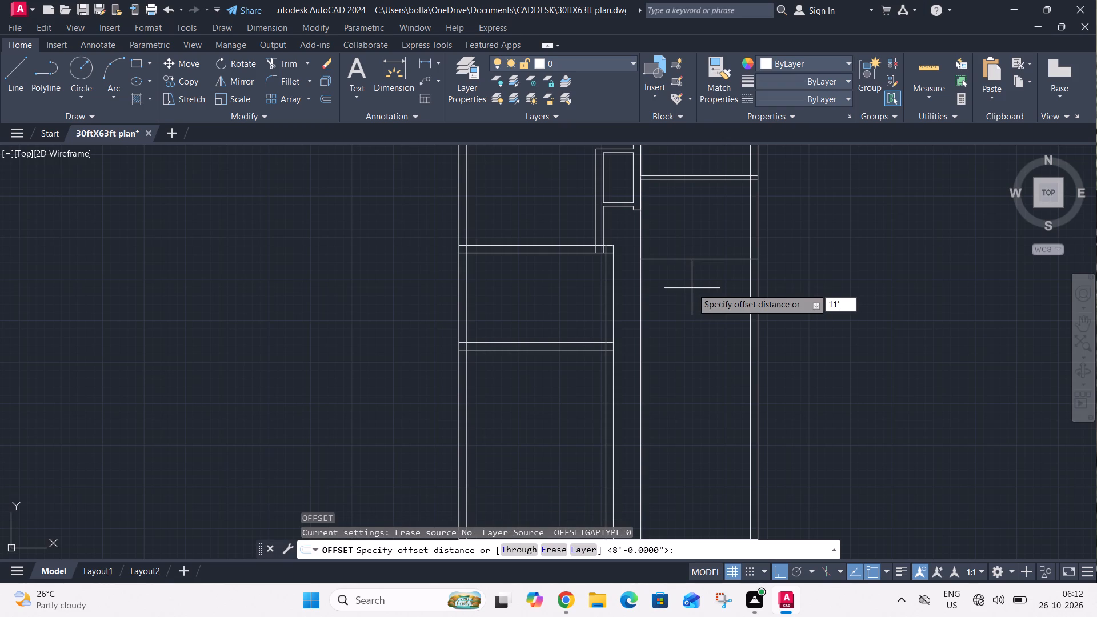
pyautogui.press('Return')
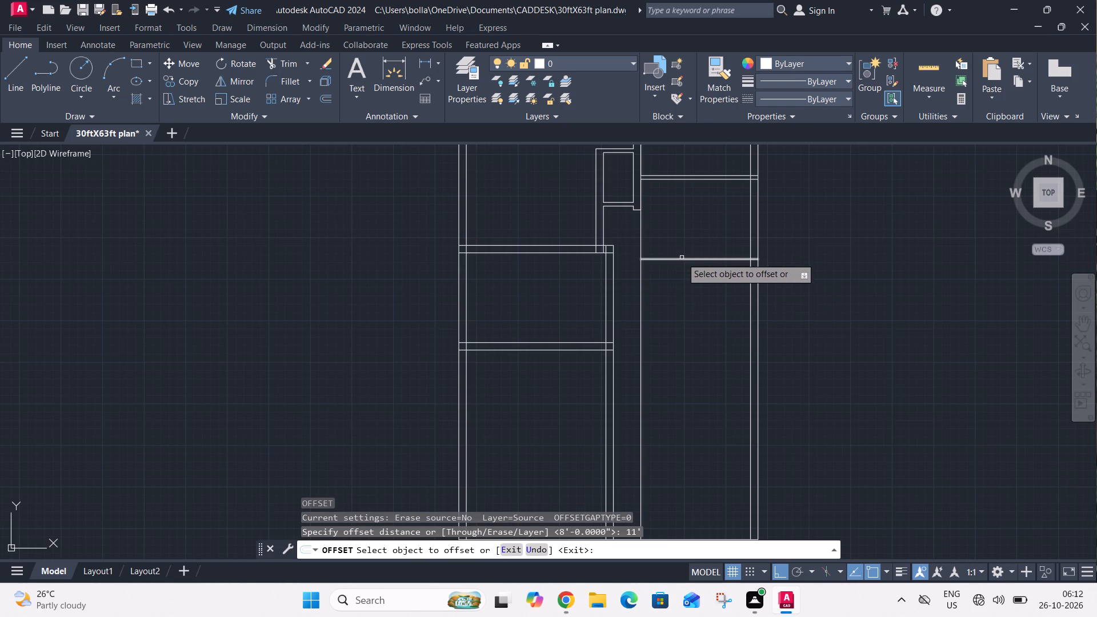
pyautogui.click(682, 258)
pyautogui.click(677, 303)
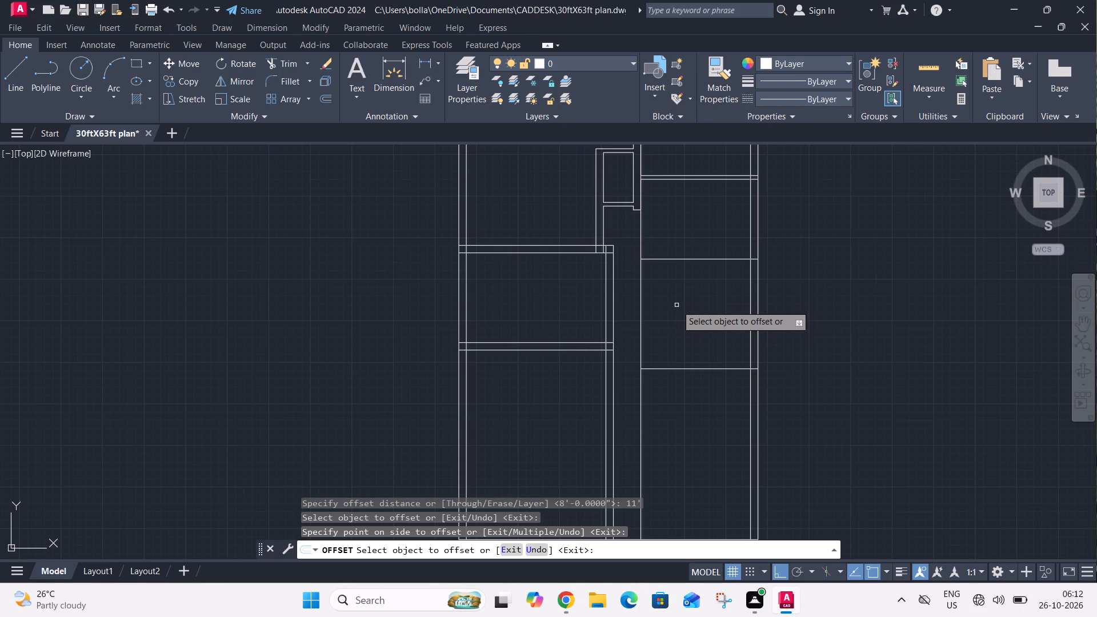
pyautogui.press('Escape')
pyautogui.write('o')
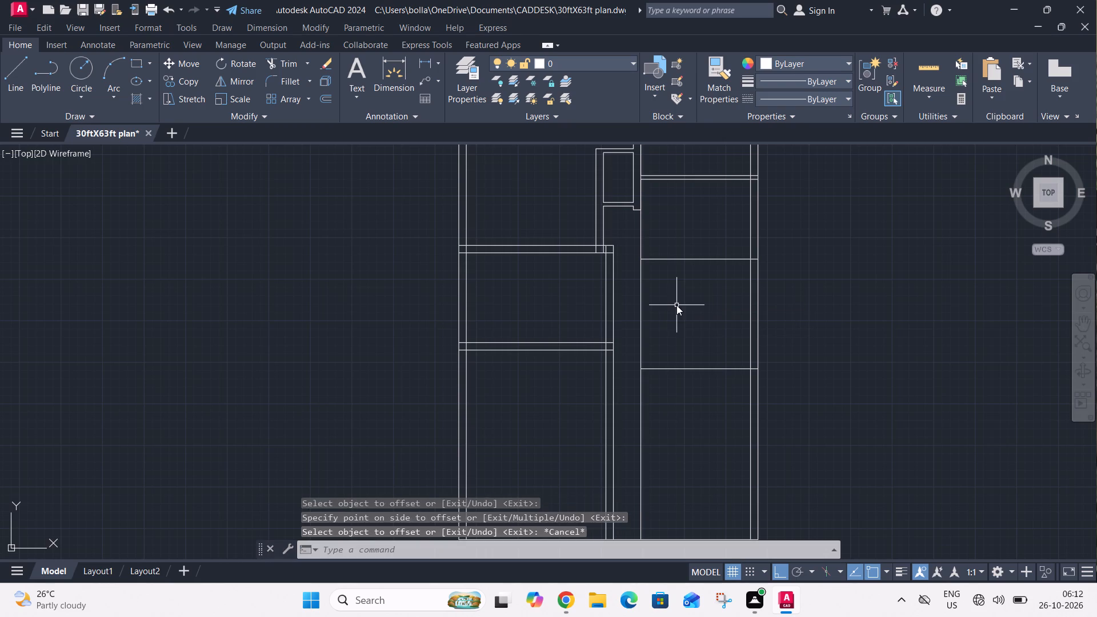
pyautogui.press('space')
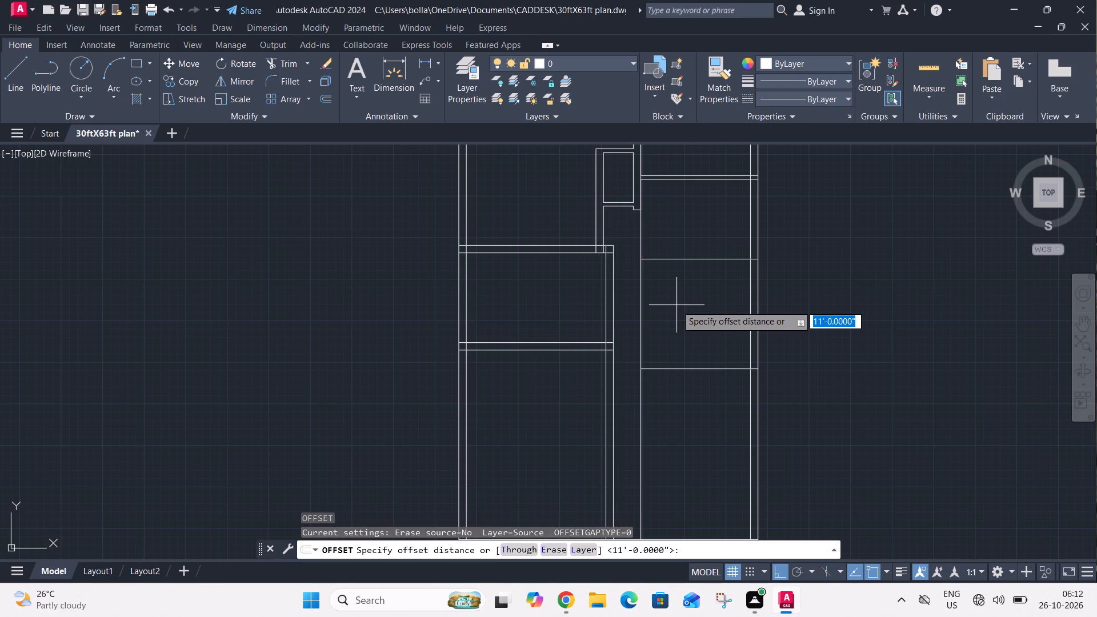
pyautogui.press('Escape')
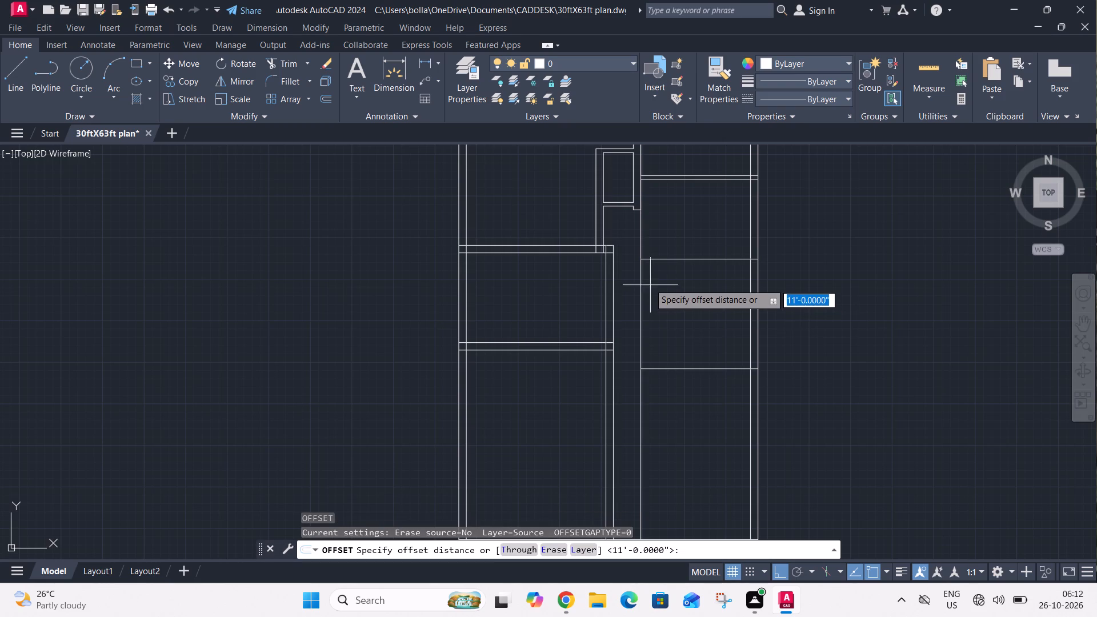
# Measure the horizontal distance between the lower central vertical wall and the right outer wall's inner line.
pyautogui.click(429, 59)
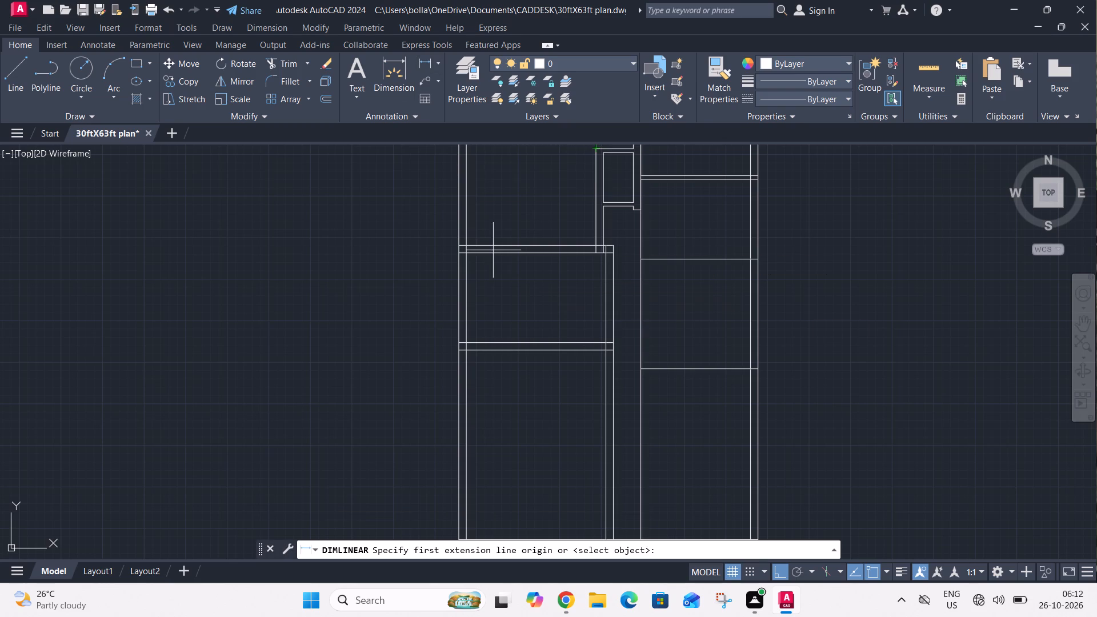
pyautogui.click(613, 344)
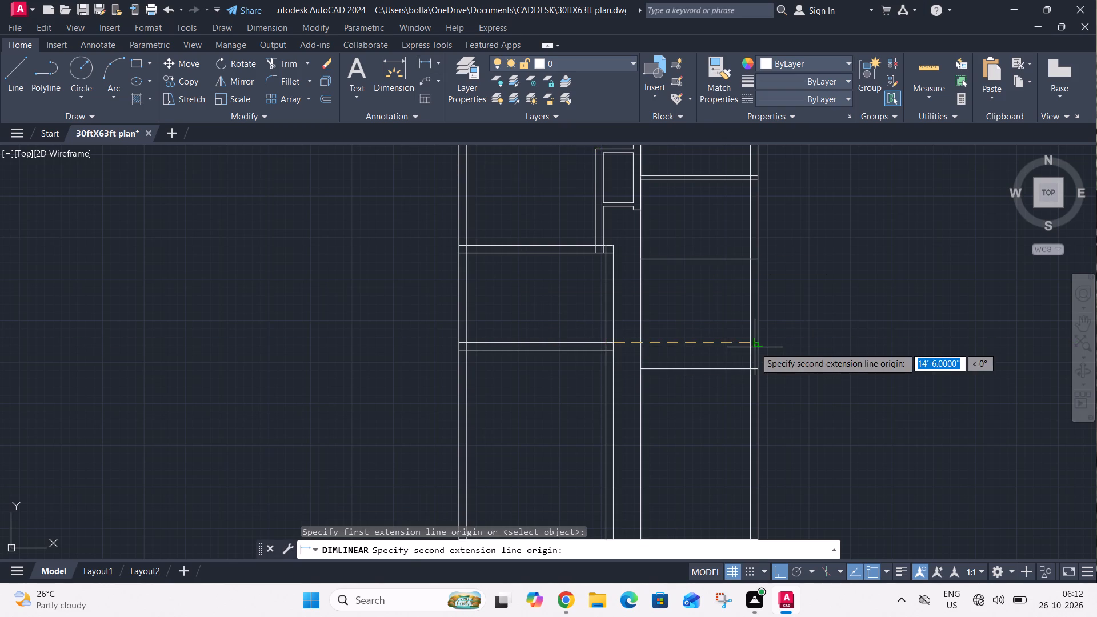
pyautogui.click(753, 341)
pyautogui.scroll(2, 751, 355)
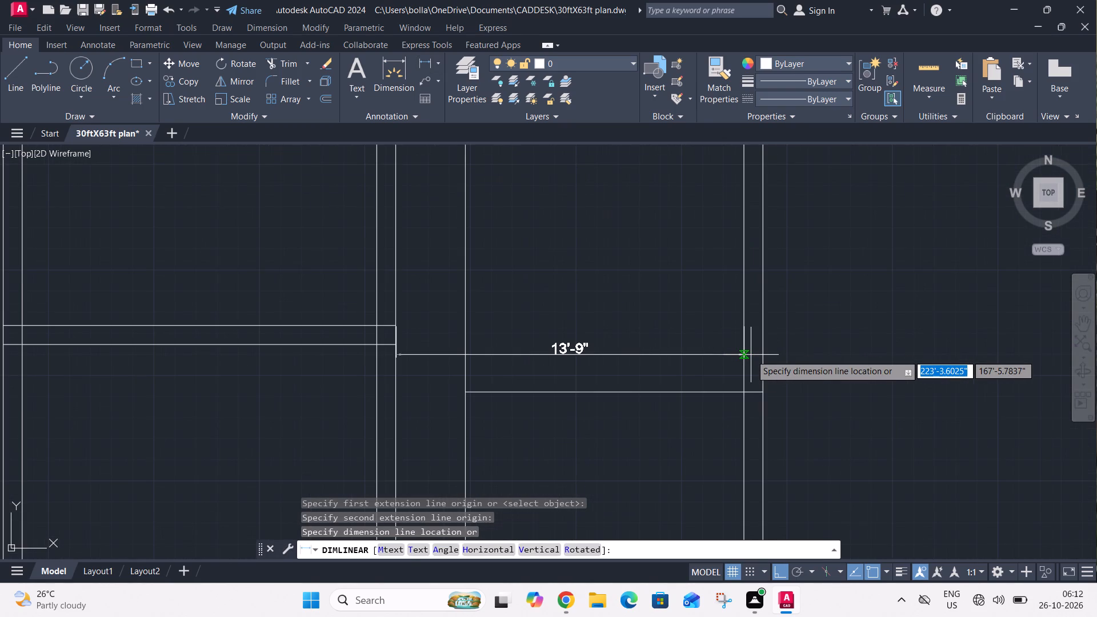
pyautogui.press('Escape')
# Offset the lowest right-side horizontal line 9" downward to form a wall.
pyautogui.scroll(-3, 746, 331)
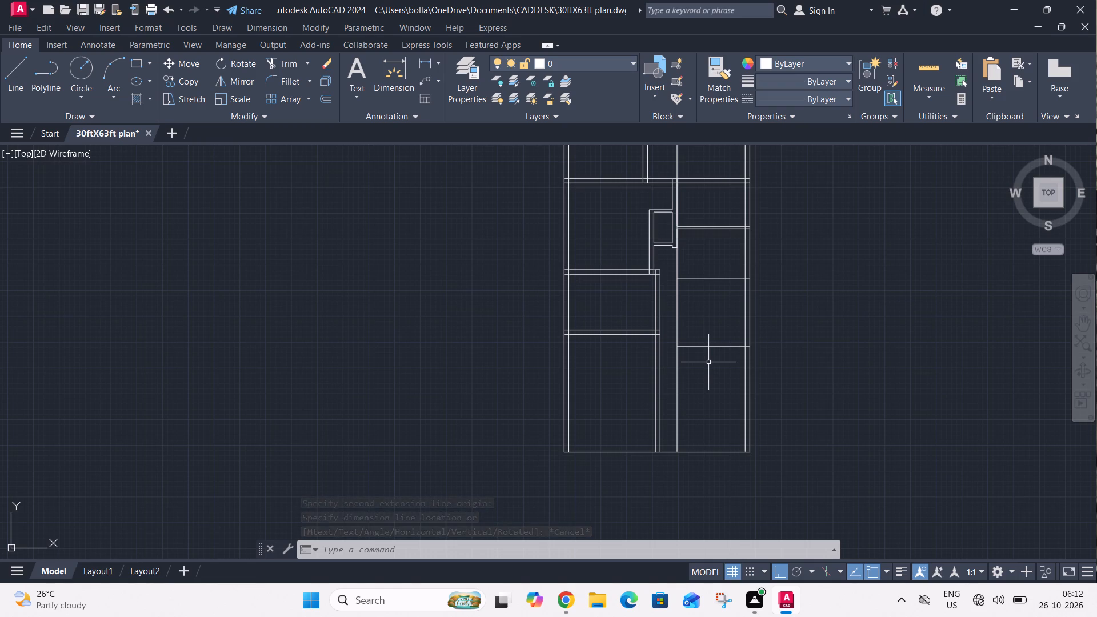
pyautogui.write('o')
pyautogui.press('space')
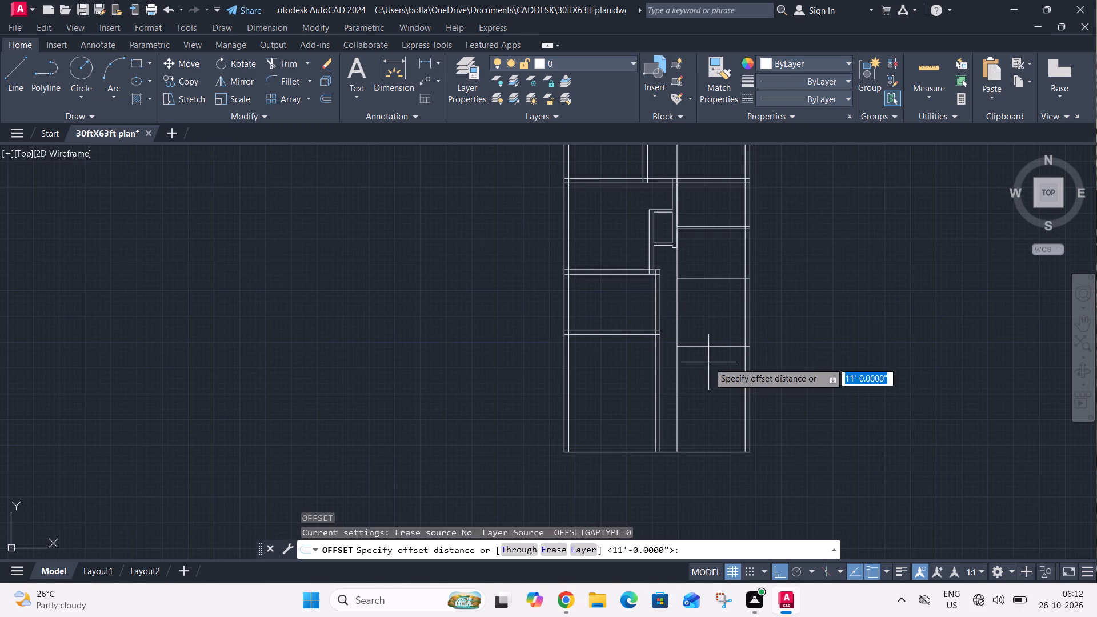
pyautogui.write('9"')
pyautogui.press('Return')
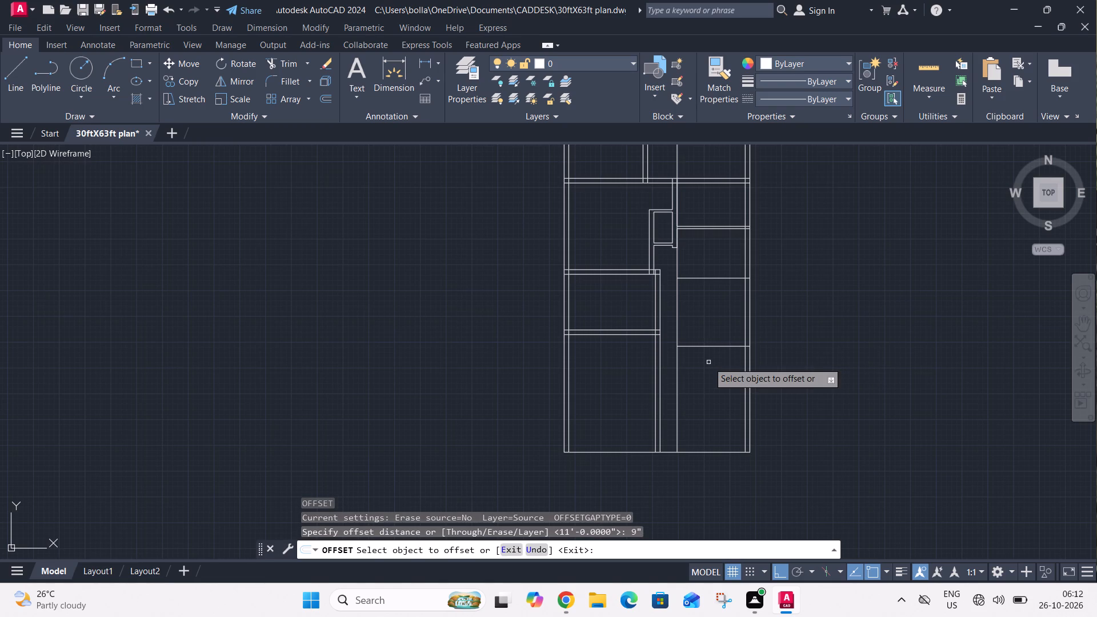
pyautogui.click(705, 345)
pyautogui.click(701, 371)
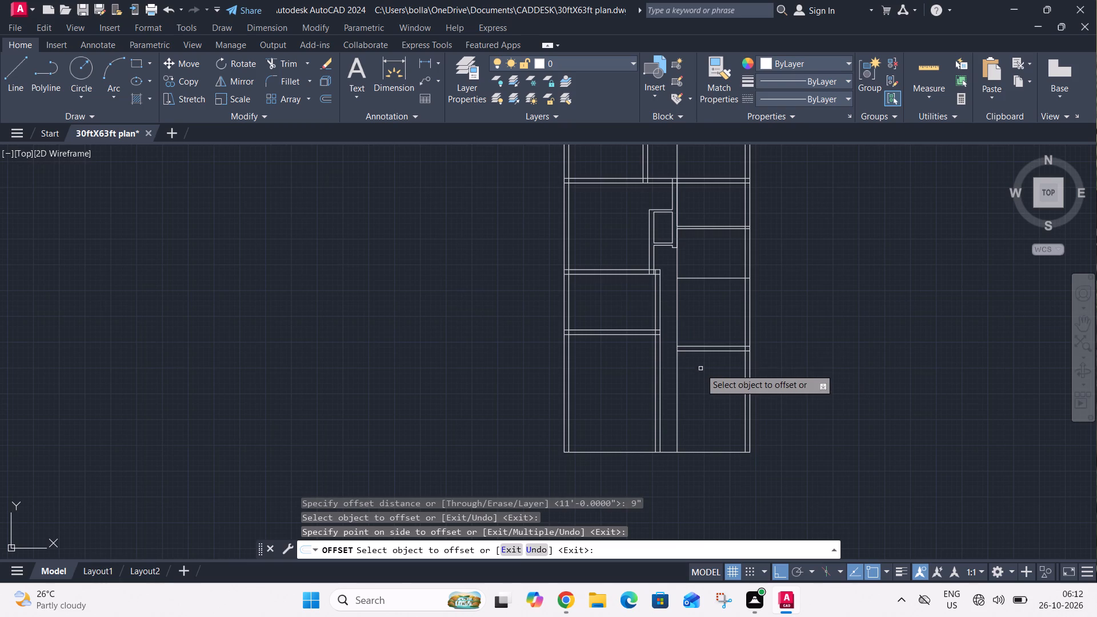
pyautogui.press('Escape')
# Extend both lines of the new 9" horizontal wall left to the outer line of the lower central wall's far side.
pyautogui.press('e')
pyautogui.press('x')
pyautogui.press('space')
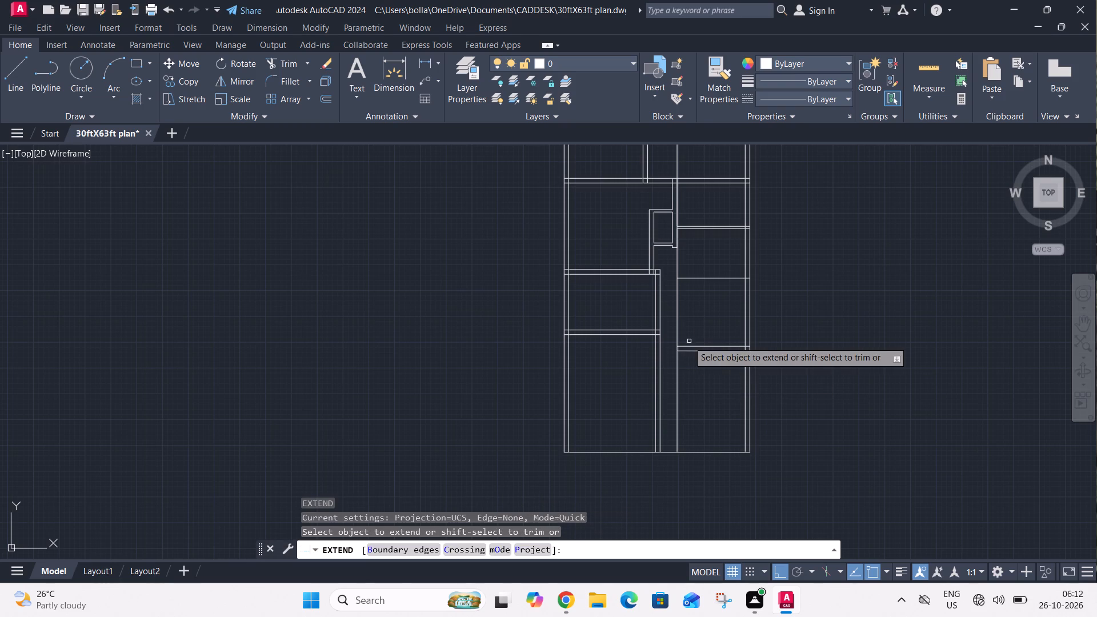
pyautogui.click(682, 347)
pyautogui.click(682, 351)
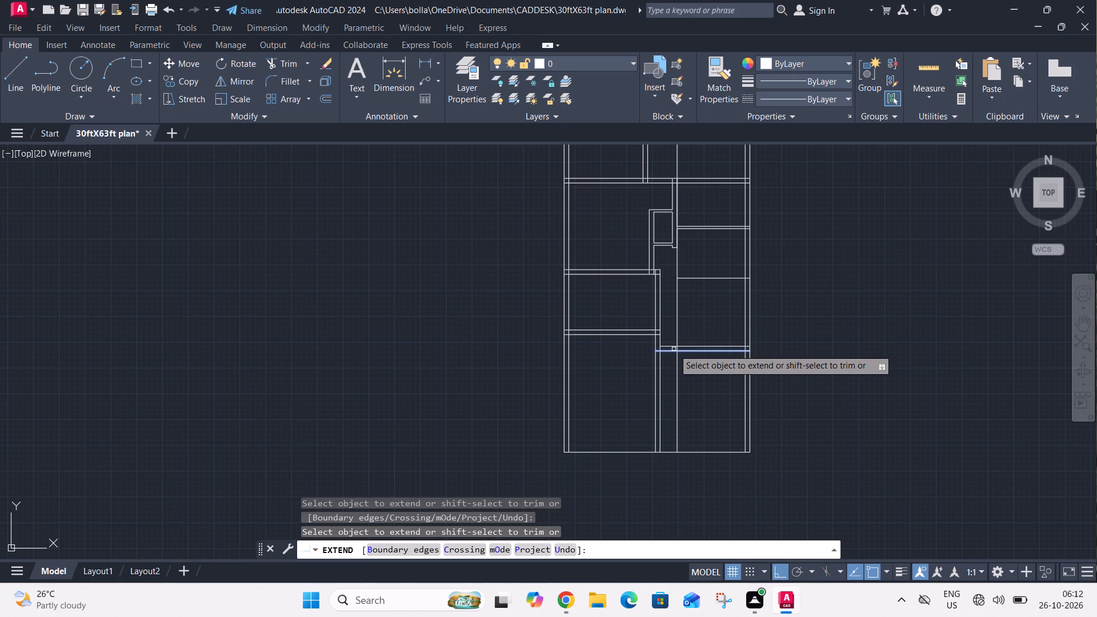
pyautogui.click(669, 347)
pyautogui.click(666, 352)
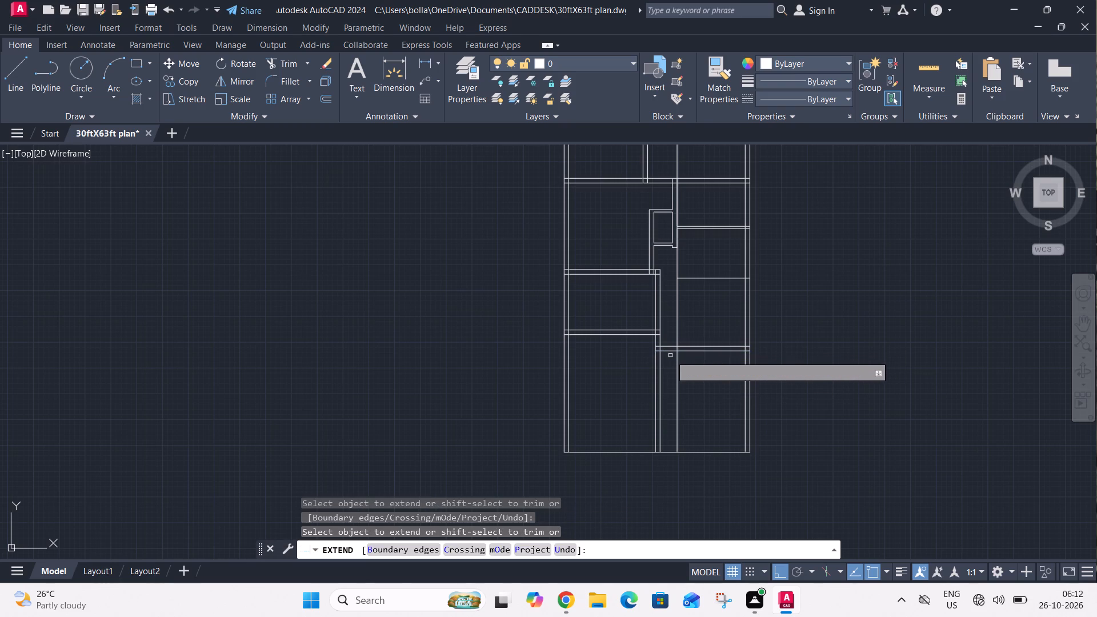
pyautogui.press('Escape')
# Trim the new offset vertical line directly above and below the 9" horizontal wall.
pyautogui.scroll(2, 679, 340)
pyautogui.write('tr')
pyautogui.press('space')
pyautogui.click(701, 319)
pyautogui.click(663, 331)
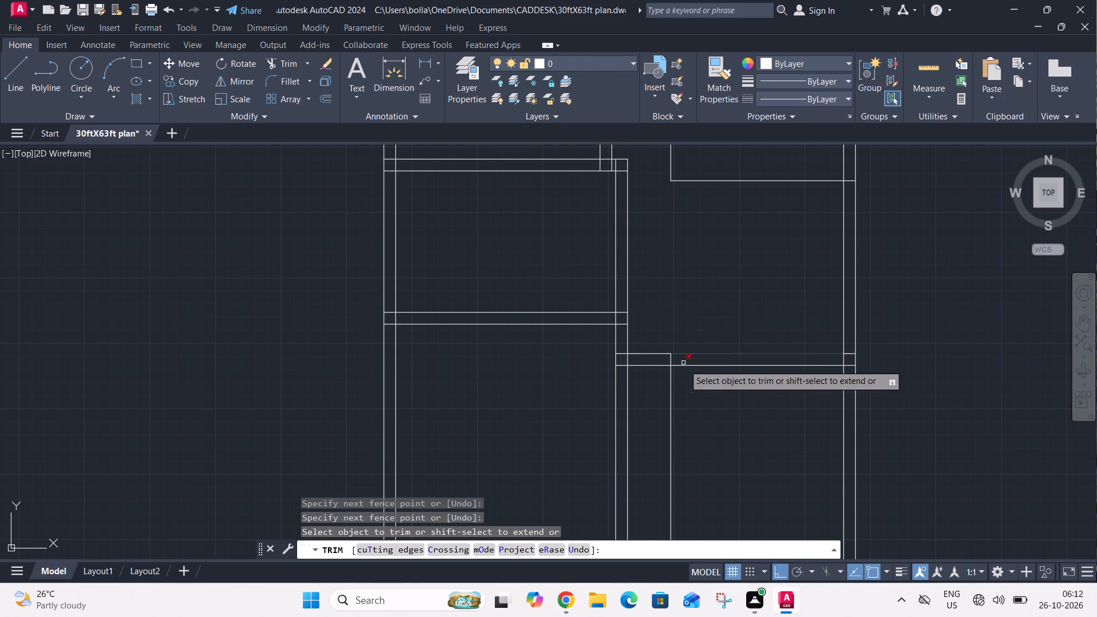
pyautogui.click(694, 412)
pyautogui.click(650, 423)
# Trim the central vertical line above the horizontal wall that closes the upper rooms.
pyautogui.scroll(-3, 696, 352)
pyautogui.moveTo(702, 340); pyautogui.dragTo(704, 348, button='middle')
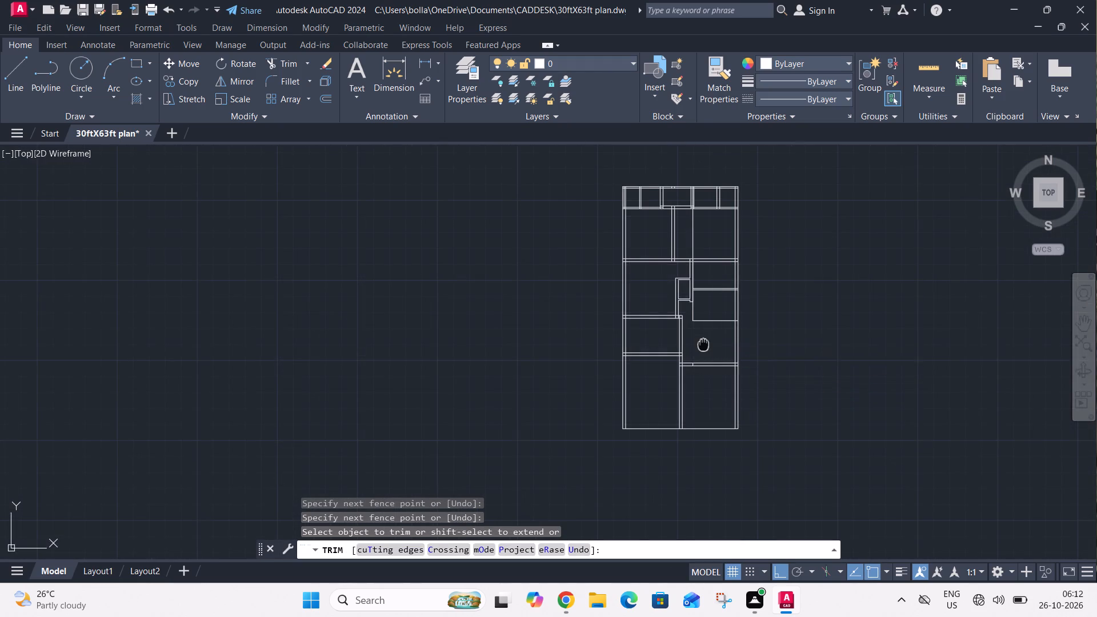
pyautogui.moveTo(704, 348); pyautogui.dragTo(708, 399, button='middle')
pyautogui.scroll(2, 705, 297)
pyautogui.click(694, 382)
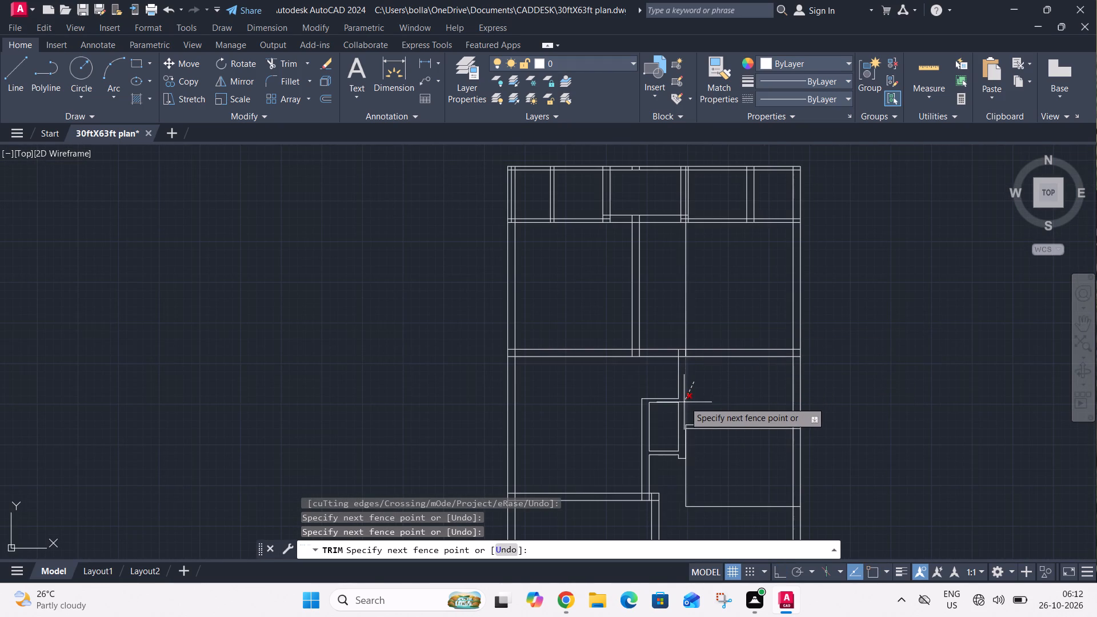
pyautogui.scroll(3, 684, 402)
pyautogui.middleClick(700, 388)
pyautogui.scroll(-1, 704, 386)
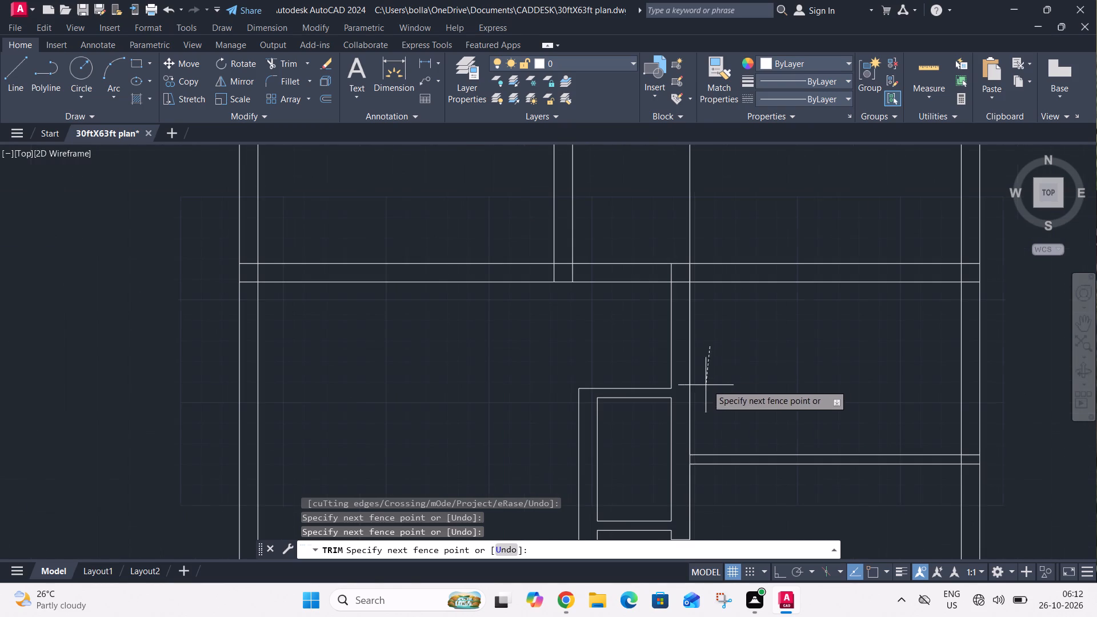
pyautogui.moveTo(723, 357); pyautogui.dragTo(727, 418, button='middle')
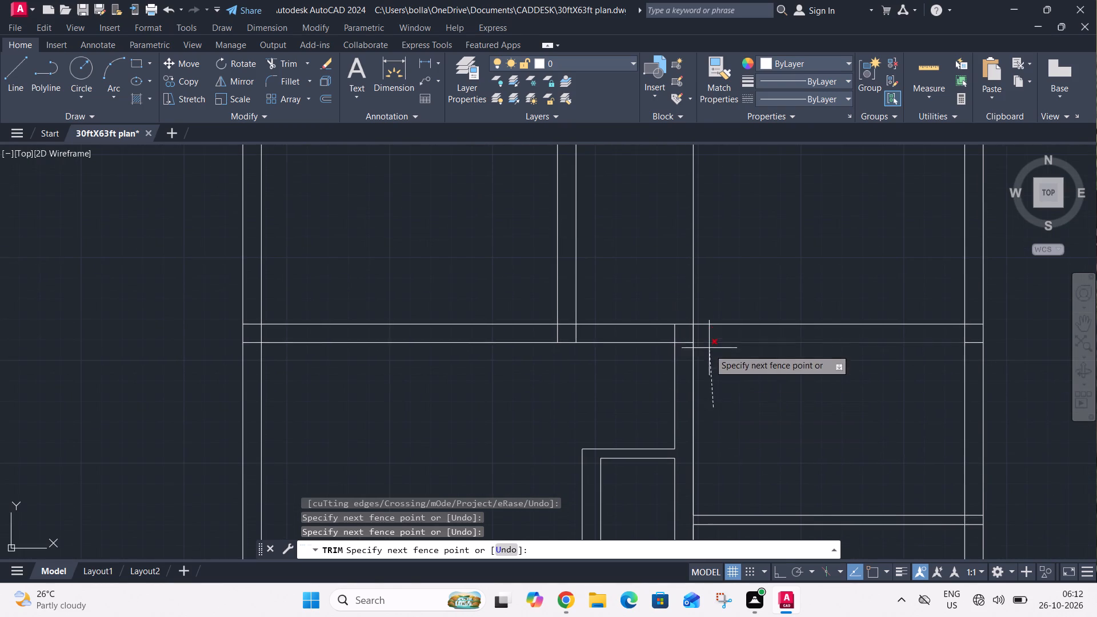
pyautogui.click(712, 382)
pyautogui.click(747, 281)
pyautogui.click(681, 291)
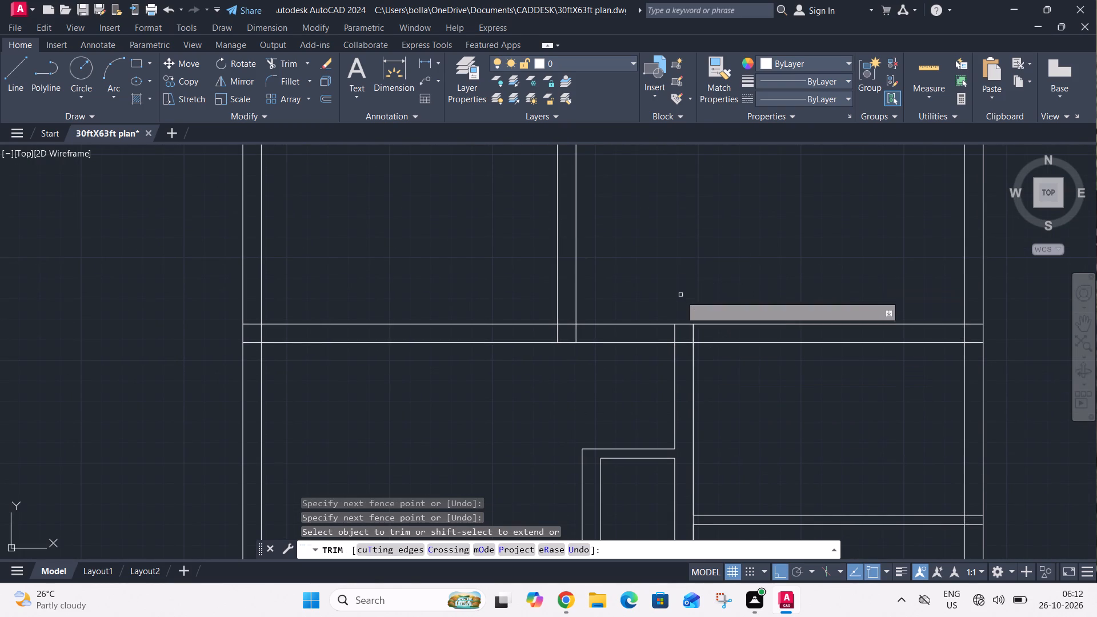
pyautogui.scroll(-2, 680, 298)
pyautogui.press('Escape')
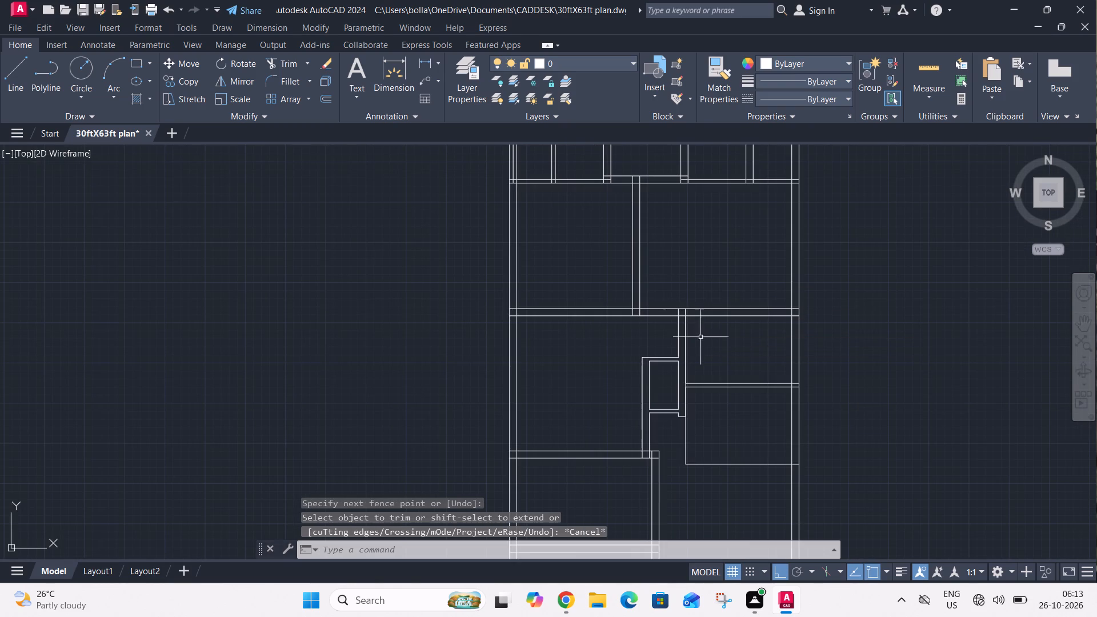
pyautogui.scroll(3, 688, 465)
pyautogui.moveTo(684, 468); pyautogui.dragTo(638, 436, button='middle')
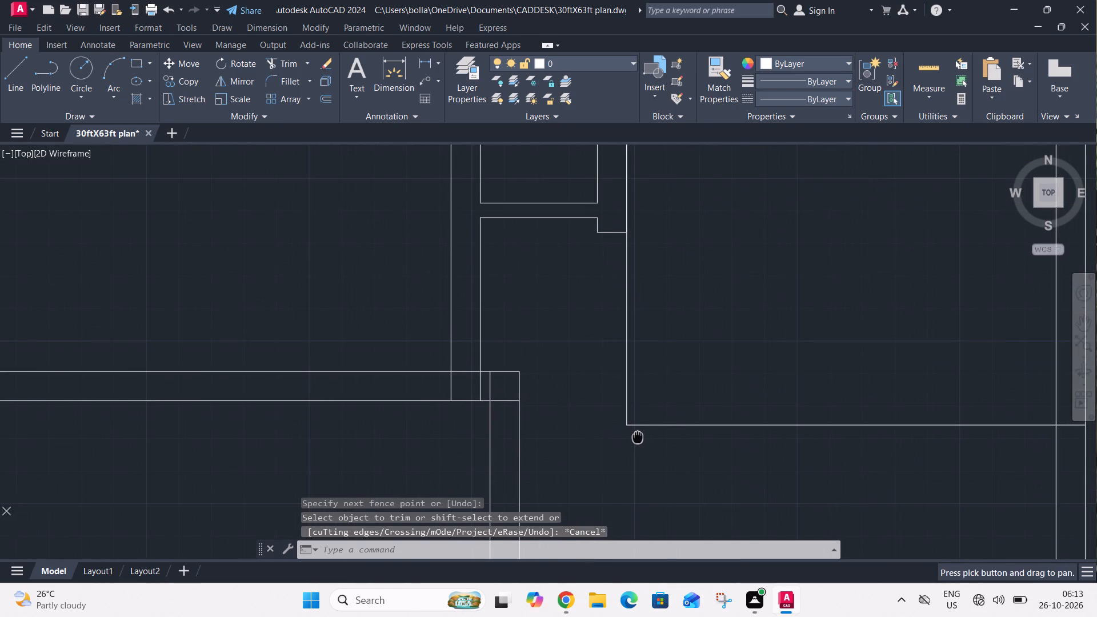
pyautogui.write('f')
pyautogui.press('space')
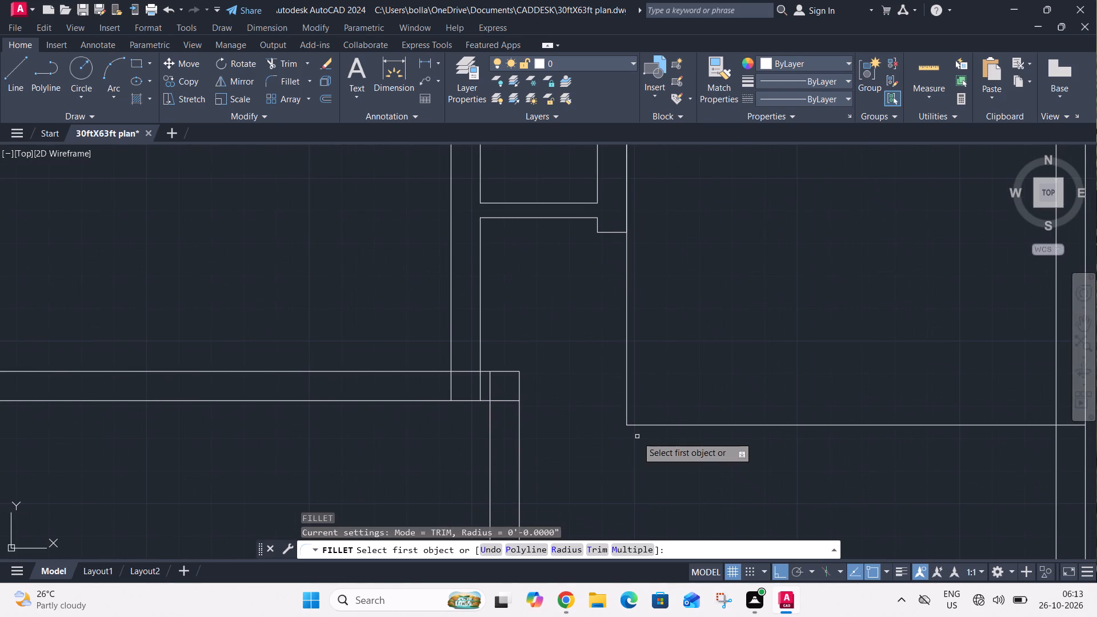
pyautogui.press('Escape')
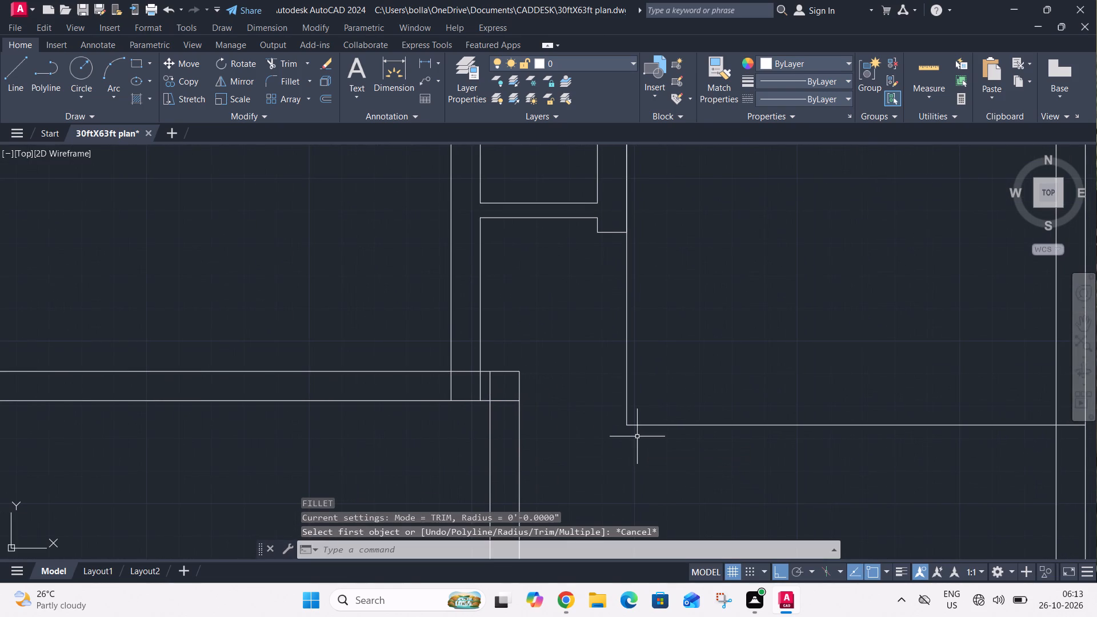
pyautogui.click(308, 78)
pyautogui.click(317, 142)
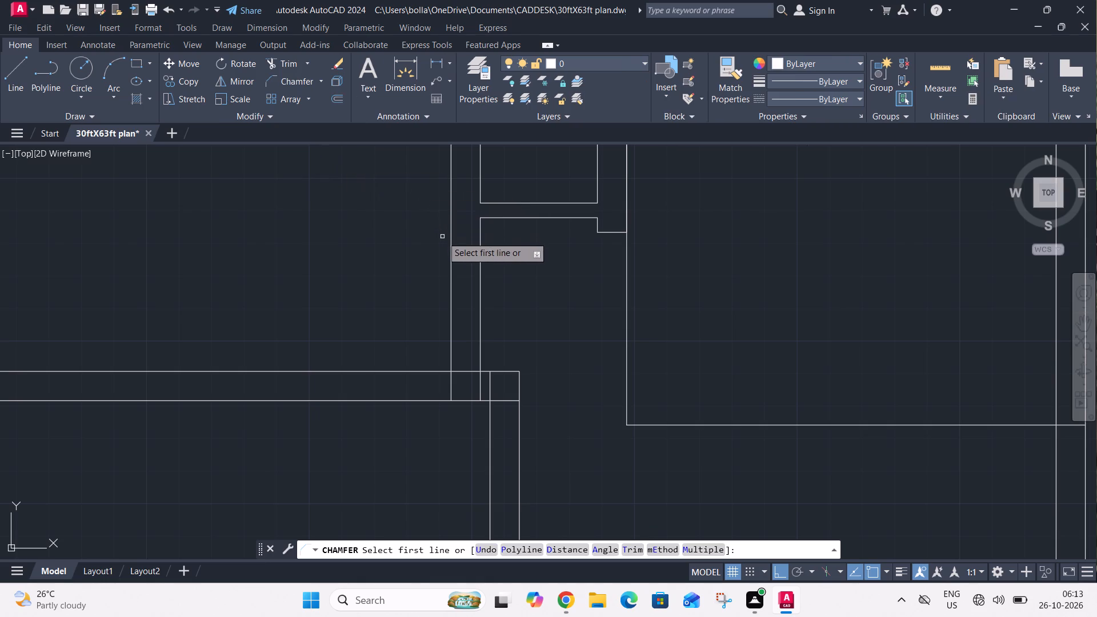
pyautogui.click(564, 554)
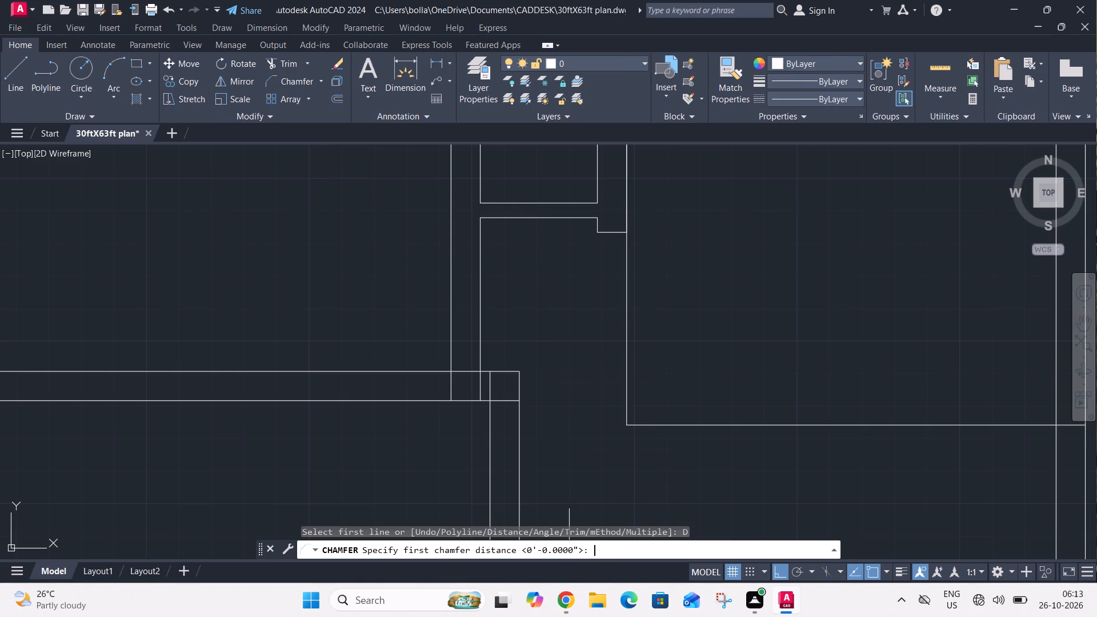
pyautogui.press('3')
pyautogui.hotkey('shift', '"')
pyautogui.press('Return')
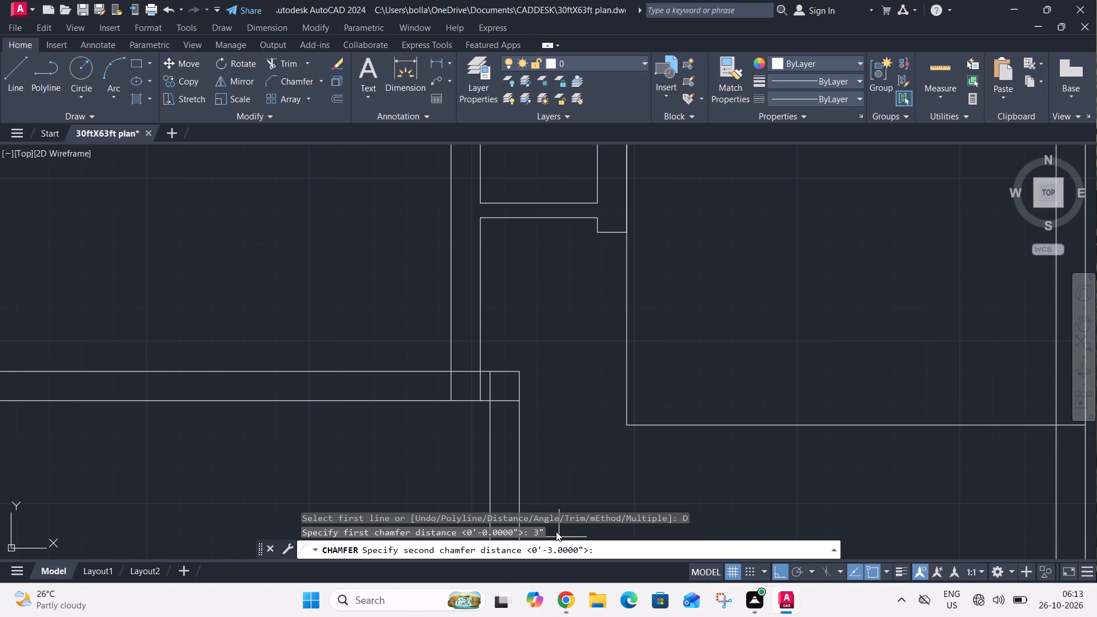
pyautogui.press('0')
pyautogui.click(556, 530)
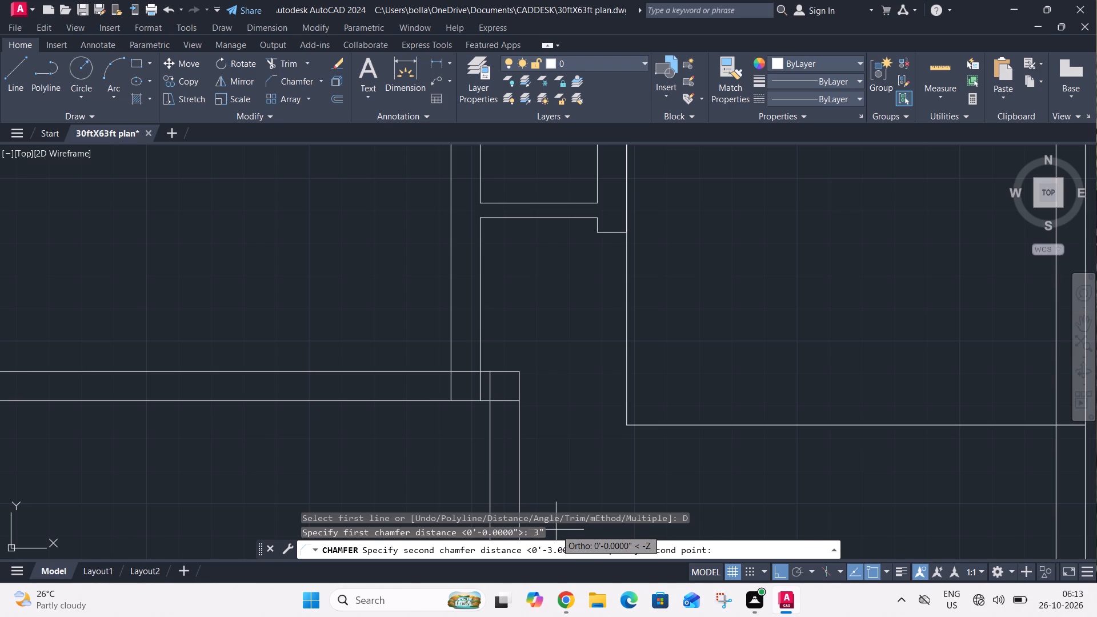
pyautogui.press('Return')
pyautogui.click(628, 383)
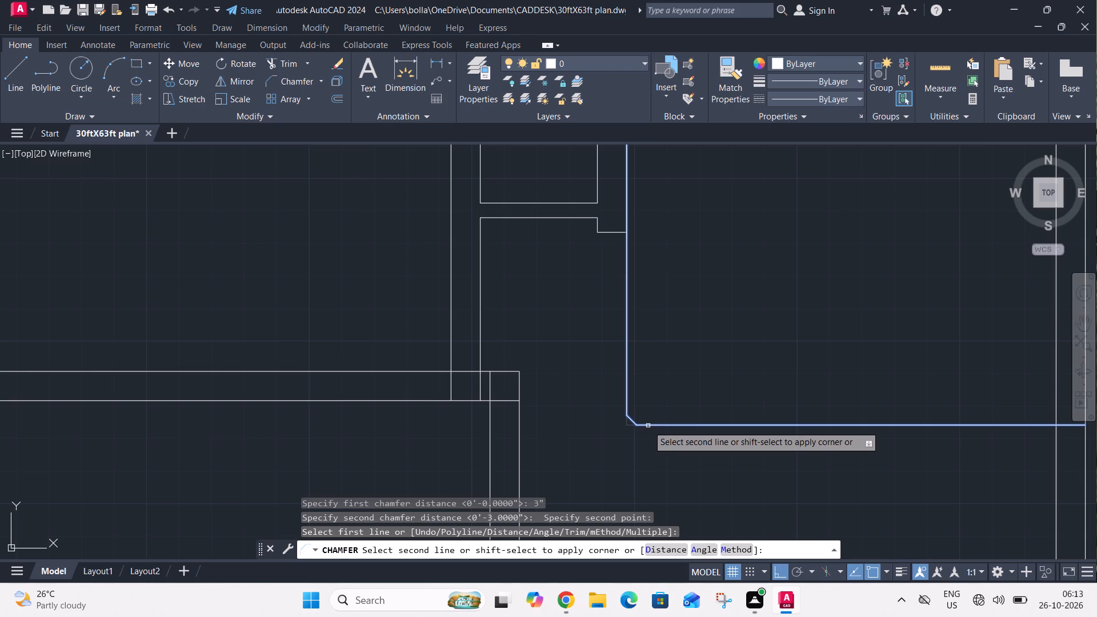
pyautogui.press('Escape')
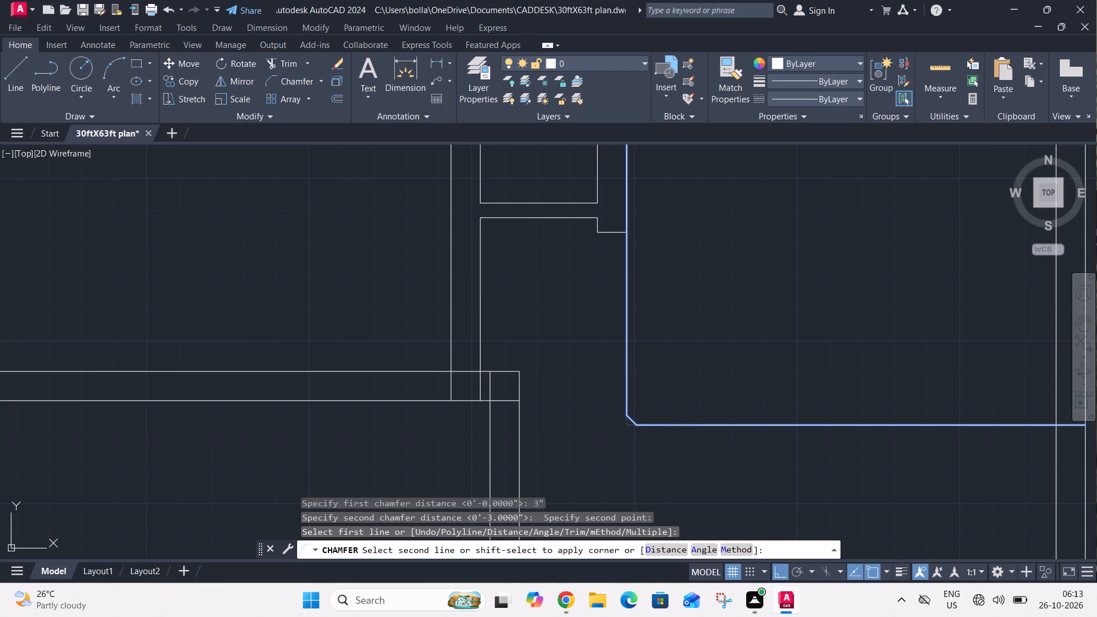
# Chamfer the lower-left corner of the right-side room below the thin partition, with both distances 5".
pyautogui.click(289, 81)
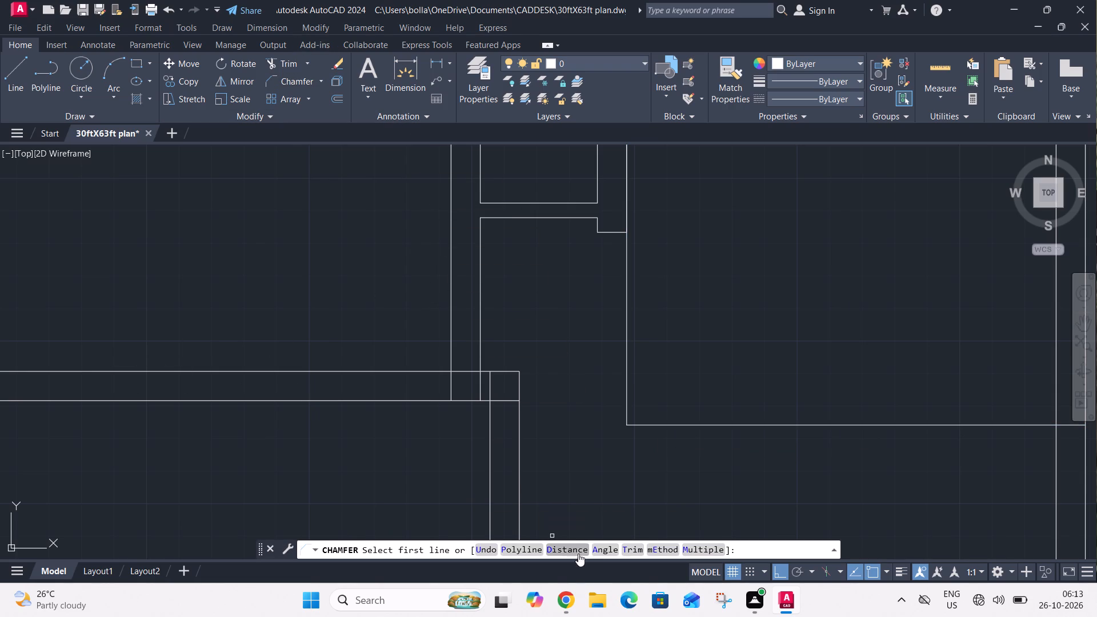
pyautogui.click(576, 552)
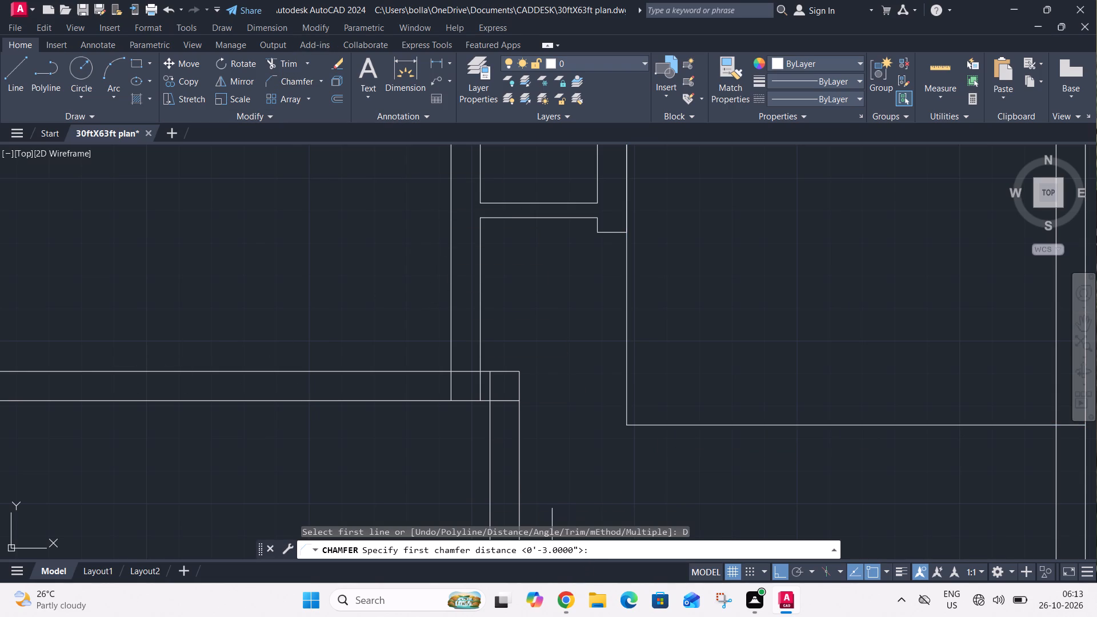
pyautogui.write('5"')
pyautogui.press('Return')
pyautogui.write('5"')
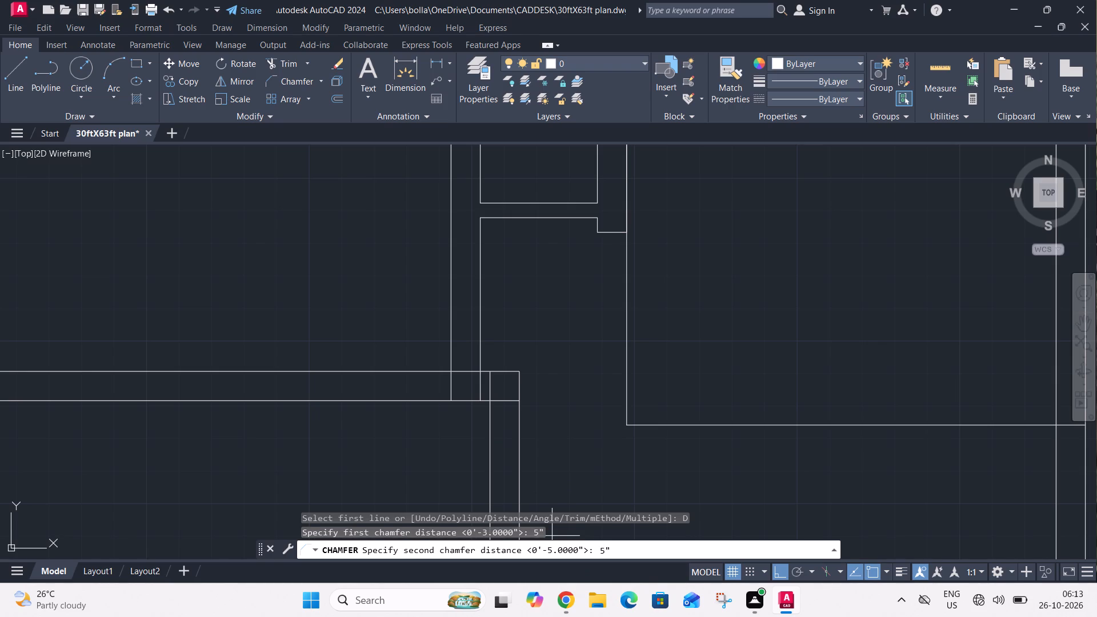
pyautogui.press('Return')
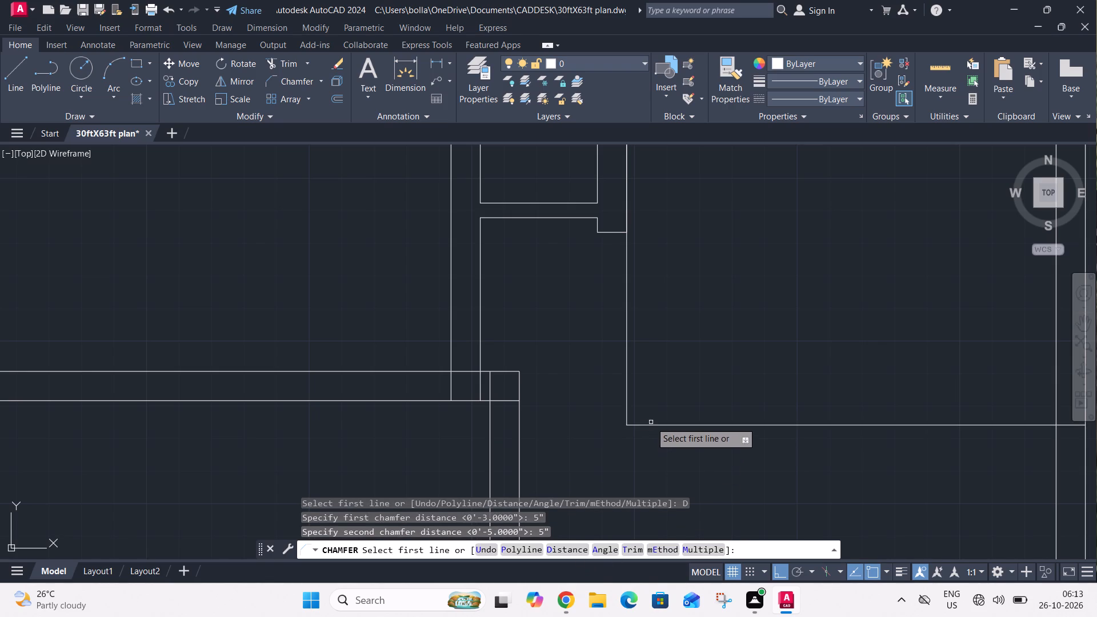
pyautogui.click(651, 422)
pyautogui.click(628, 375)
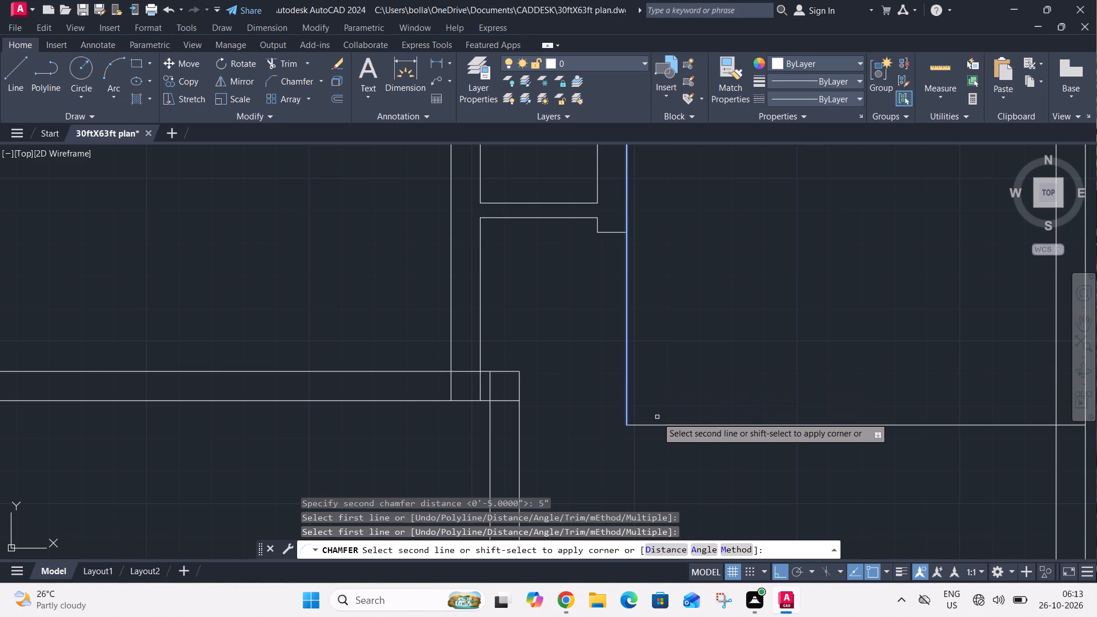
pyautogui.click(662, 424)
# Trim both lines of the lower central vertical wall below the 9" horizontal wall on the right side.
pyautogui.scroll(-3, 642, 399)
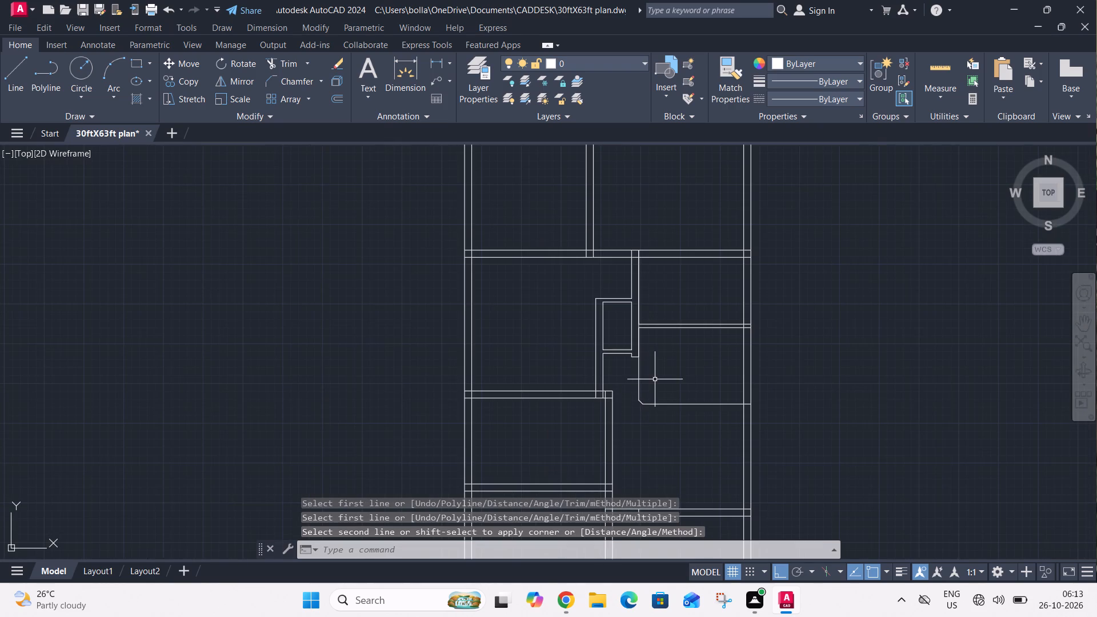
pyautogui.scroll(3, 631, 413)
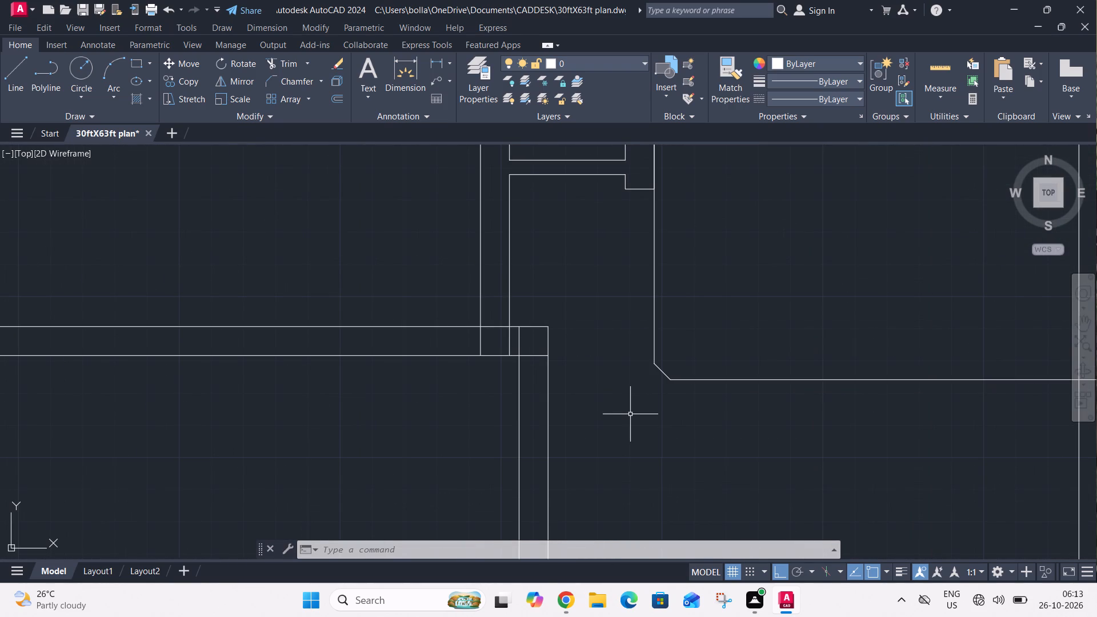
pyautogui.scroll(-4, 403, 424)
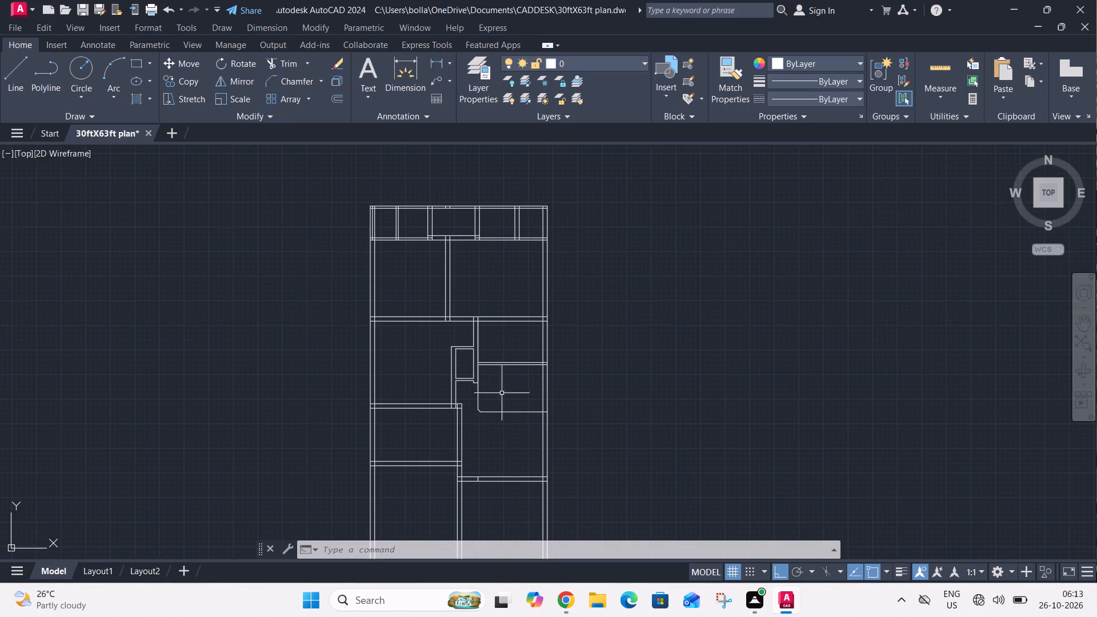
pyautogui.moveTo(499, 447); pyautogui.dragTo(559, 279, button='middle')
pyautogui.moveTo(515, 366); pyautogui.dragTo(548, 342, button='middle')
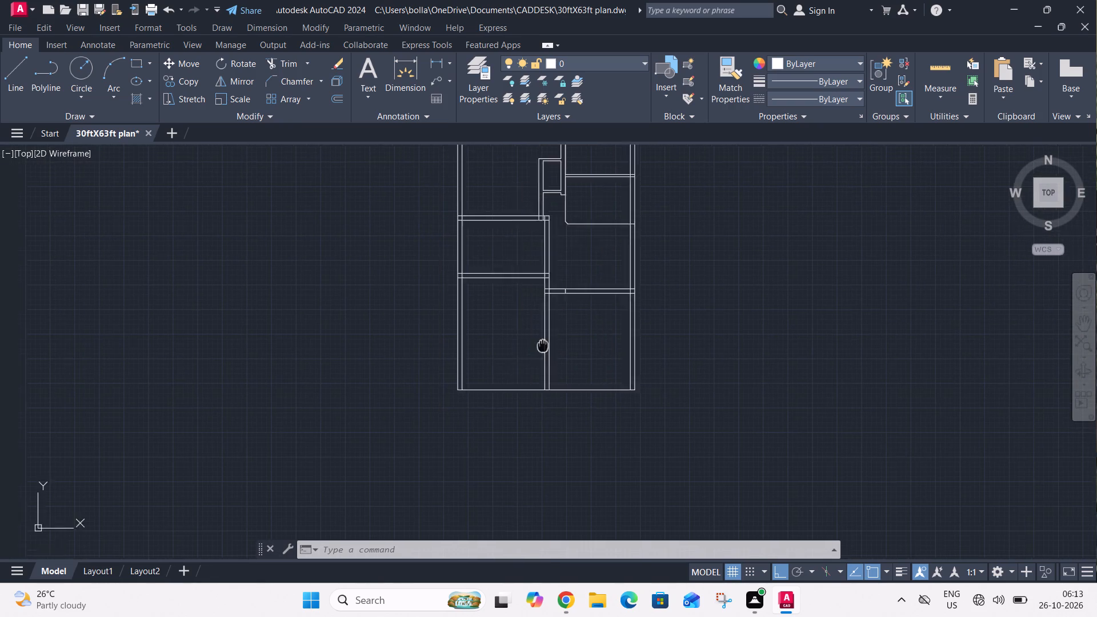
pyautogui.moveTo(548, 342); pyautogui.dragTo(573, 327, button='middle')
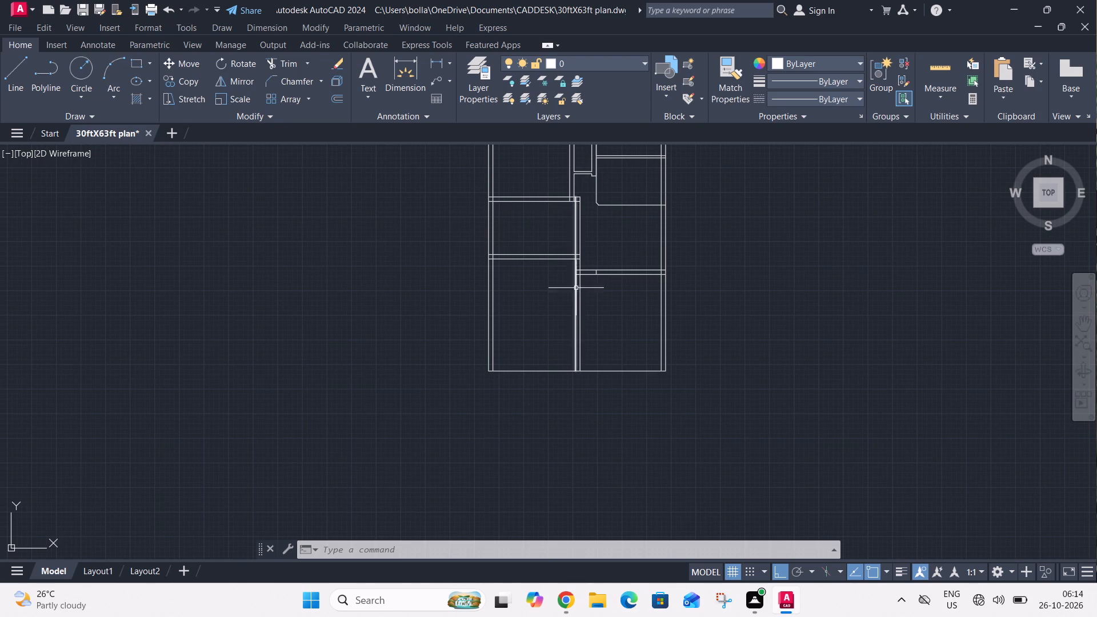
pyautogui.write('tr')
pyautogui.press('space')
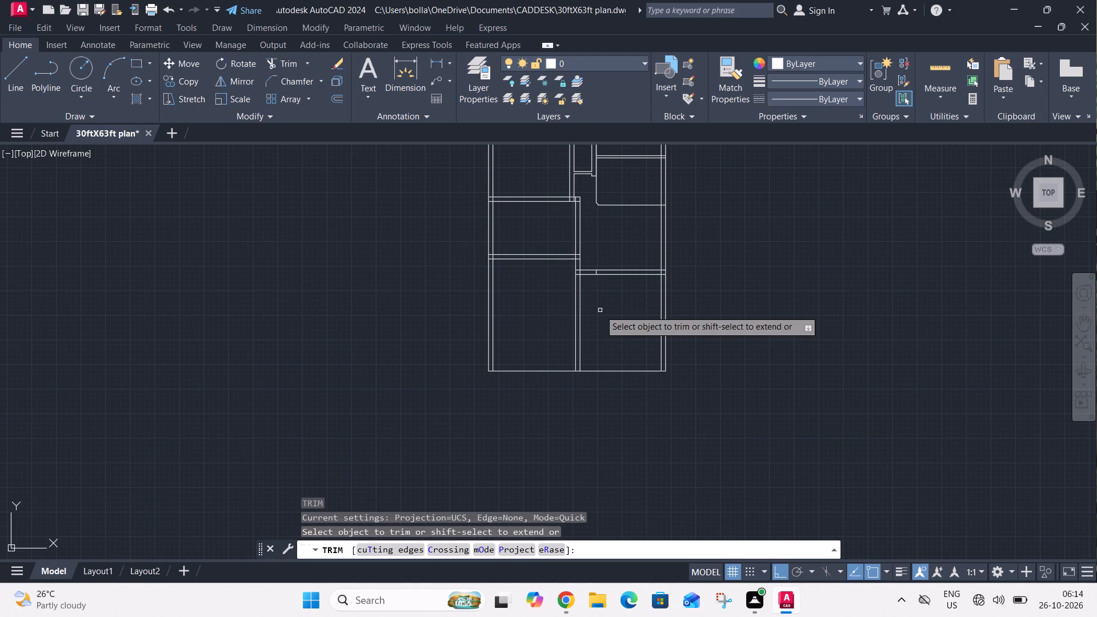
pyautogui.click(601, 310)
pyautogui.click(558, 318)
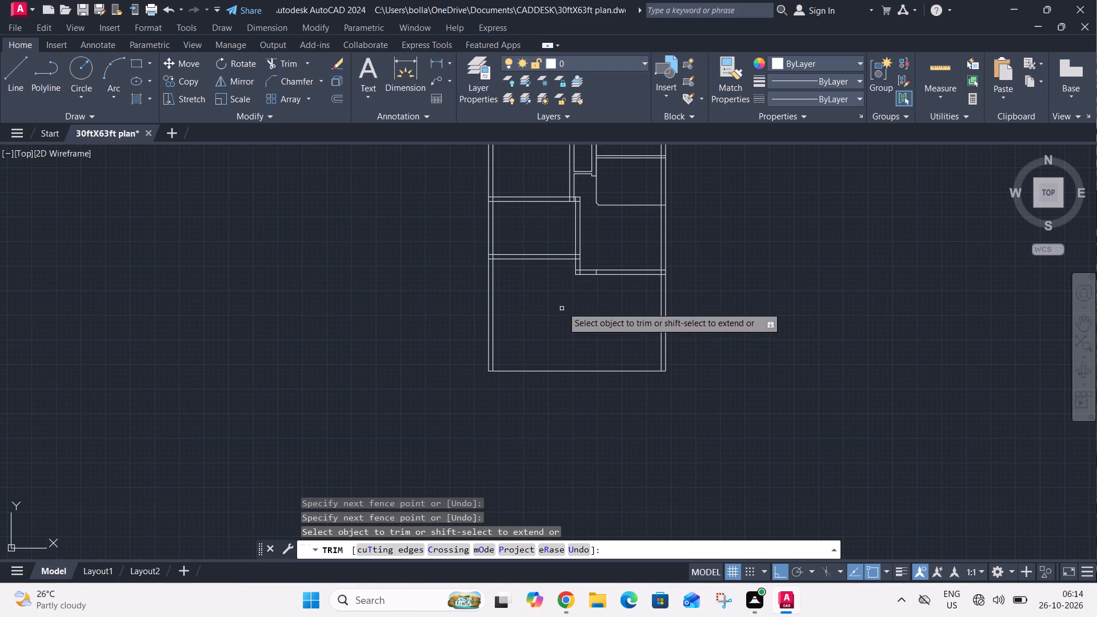
pyautogui.press('Escape')
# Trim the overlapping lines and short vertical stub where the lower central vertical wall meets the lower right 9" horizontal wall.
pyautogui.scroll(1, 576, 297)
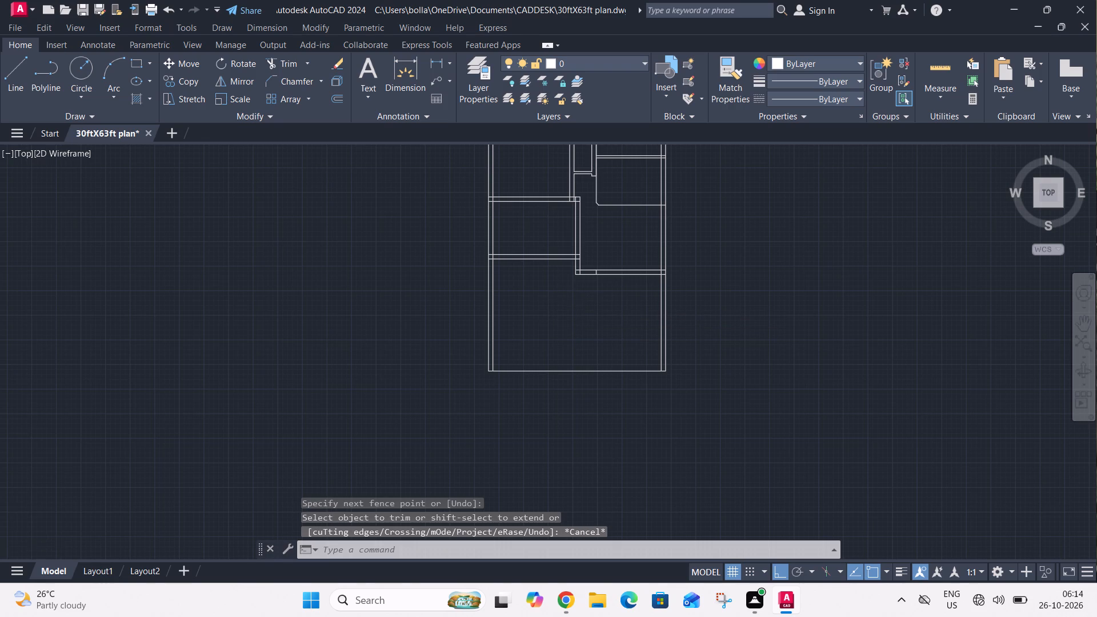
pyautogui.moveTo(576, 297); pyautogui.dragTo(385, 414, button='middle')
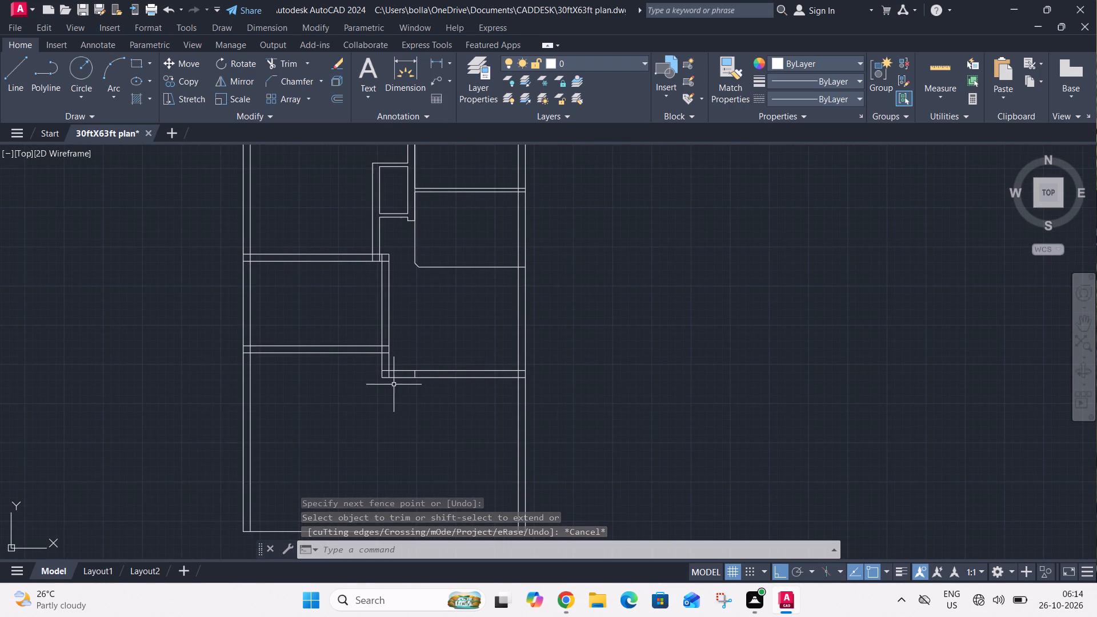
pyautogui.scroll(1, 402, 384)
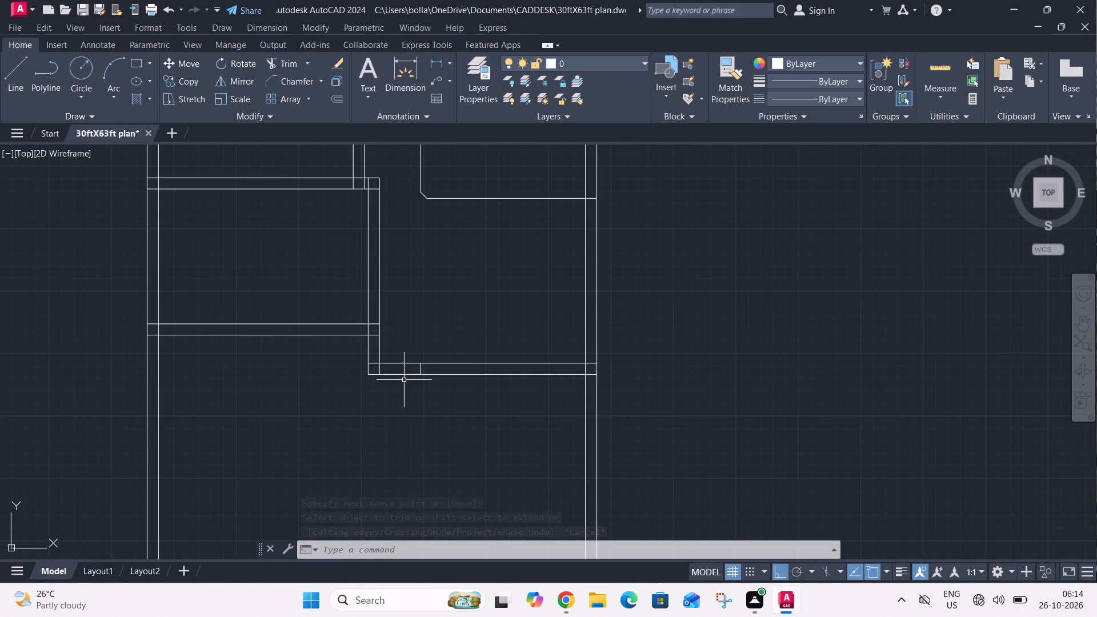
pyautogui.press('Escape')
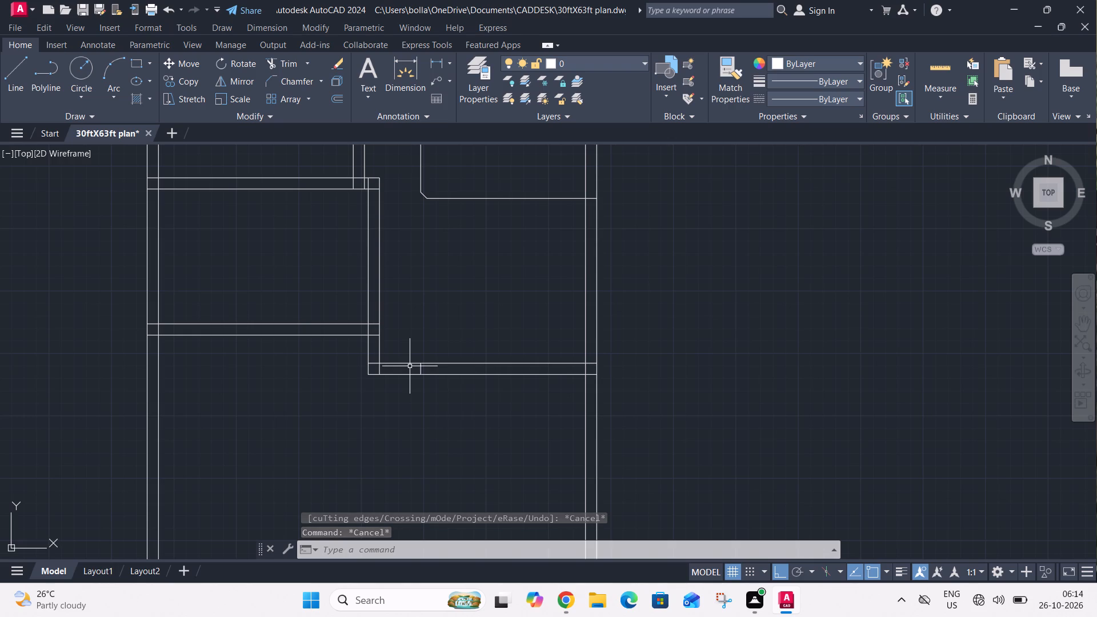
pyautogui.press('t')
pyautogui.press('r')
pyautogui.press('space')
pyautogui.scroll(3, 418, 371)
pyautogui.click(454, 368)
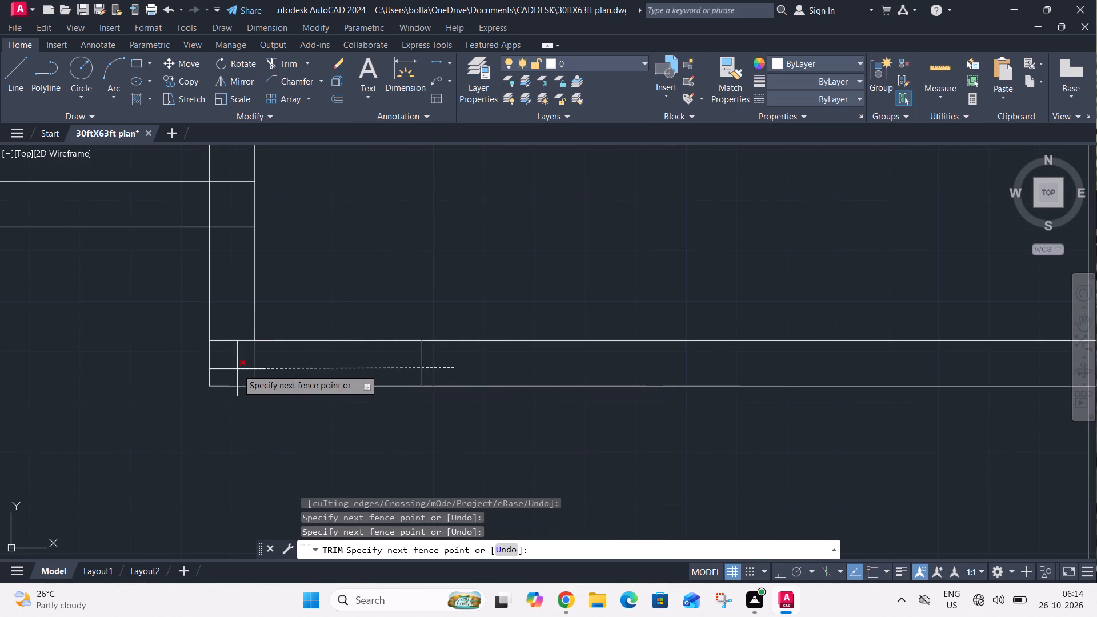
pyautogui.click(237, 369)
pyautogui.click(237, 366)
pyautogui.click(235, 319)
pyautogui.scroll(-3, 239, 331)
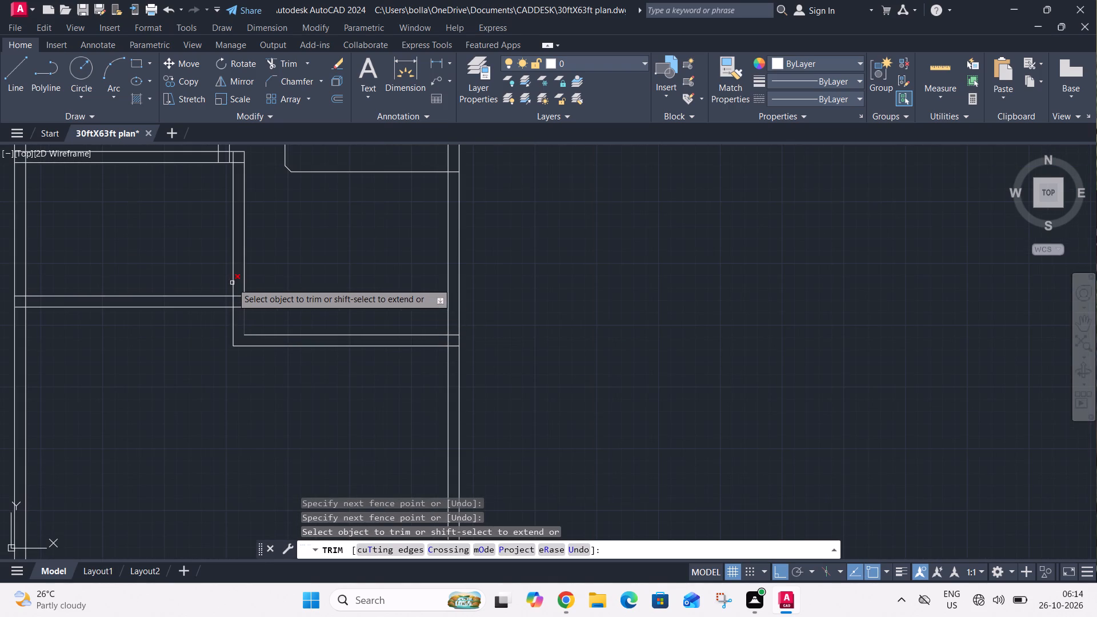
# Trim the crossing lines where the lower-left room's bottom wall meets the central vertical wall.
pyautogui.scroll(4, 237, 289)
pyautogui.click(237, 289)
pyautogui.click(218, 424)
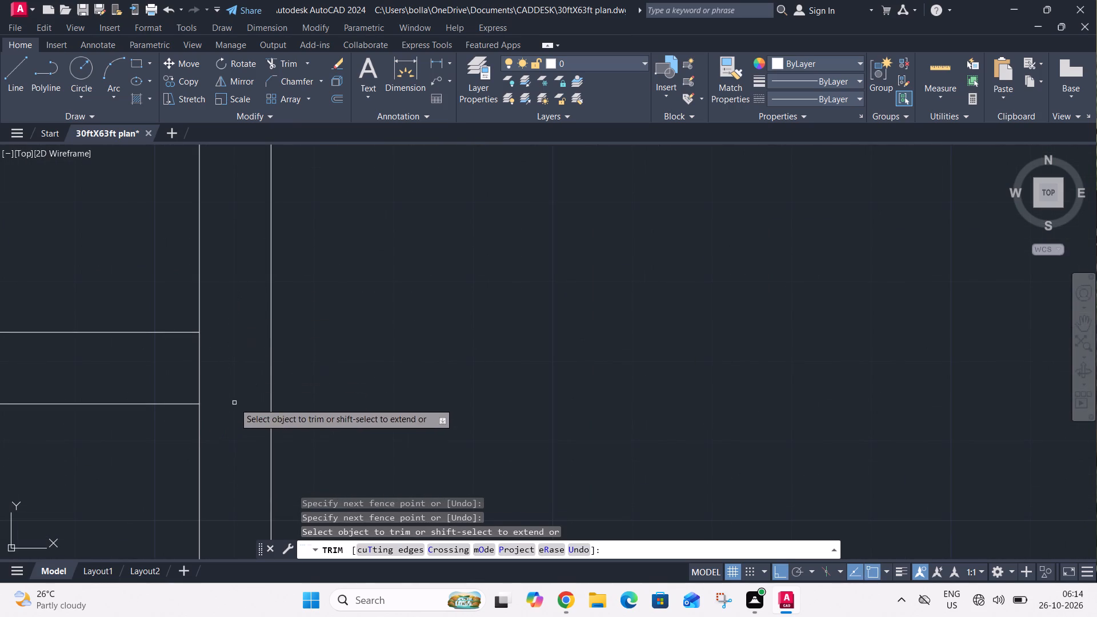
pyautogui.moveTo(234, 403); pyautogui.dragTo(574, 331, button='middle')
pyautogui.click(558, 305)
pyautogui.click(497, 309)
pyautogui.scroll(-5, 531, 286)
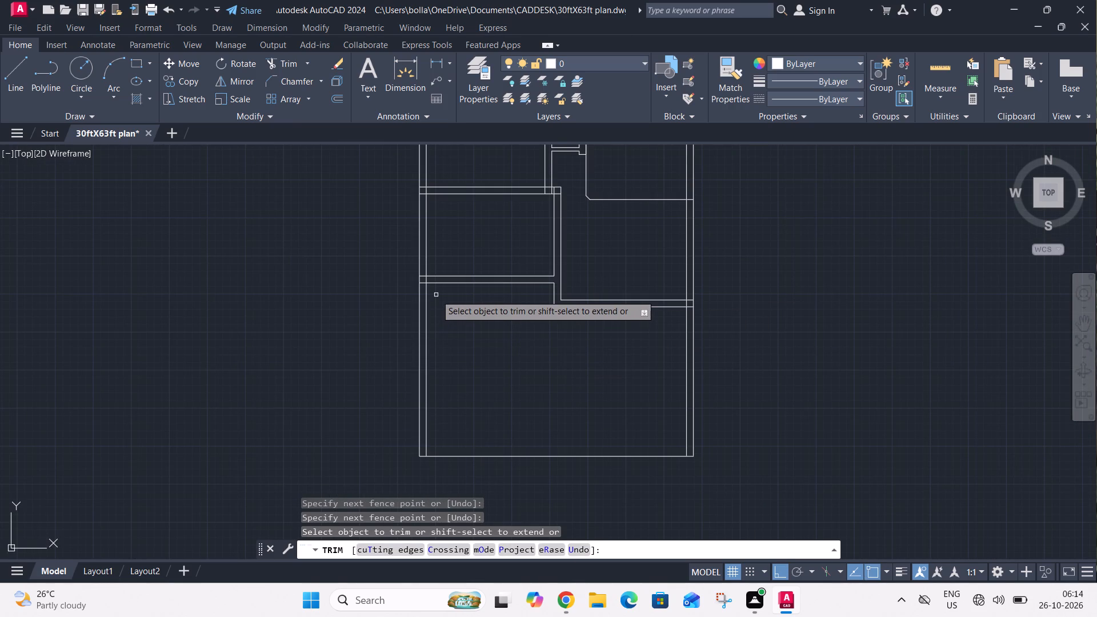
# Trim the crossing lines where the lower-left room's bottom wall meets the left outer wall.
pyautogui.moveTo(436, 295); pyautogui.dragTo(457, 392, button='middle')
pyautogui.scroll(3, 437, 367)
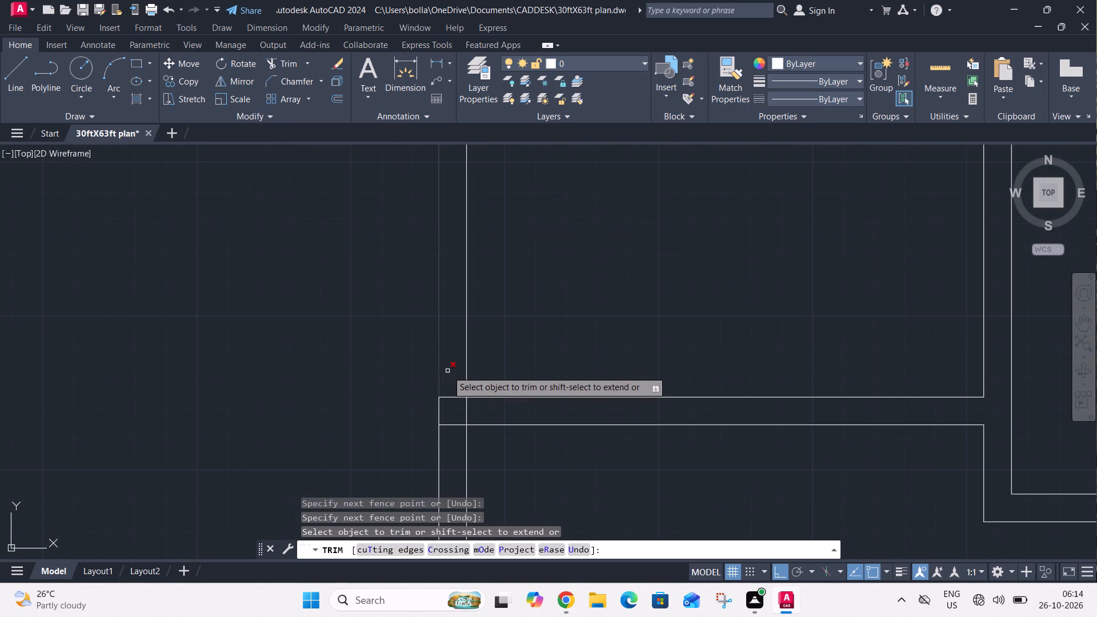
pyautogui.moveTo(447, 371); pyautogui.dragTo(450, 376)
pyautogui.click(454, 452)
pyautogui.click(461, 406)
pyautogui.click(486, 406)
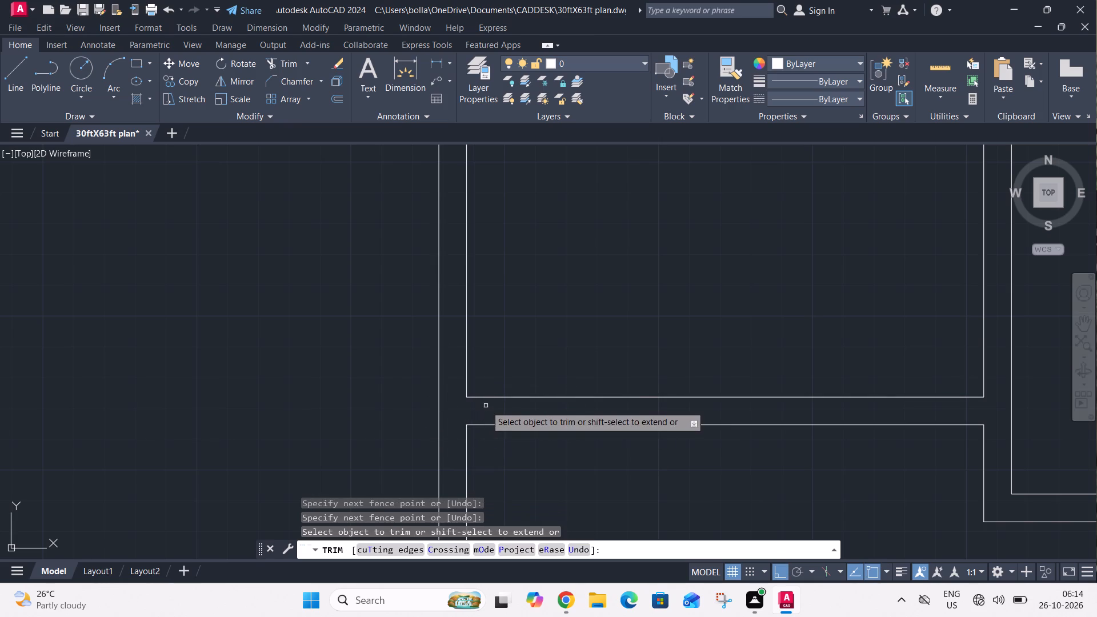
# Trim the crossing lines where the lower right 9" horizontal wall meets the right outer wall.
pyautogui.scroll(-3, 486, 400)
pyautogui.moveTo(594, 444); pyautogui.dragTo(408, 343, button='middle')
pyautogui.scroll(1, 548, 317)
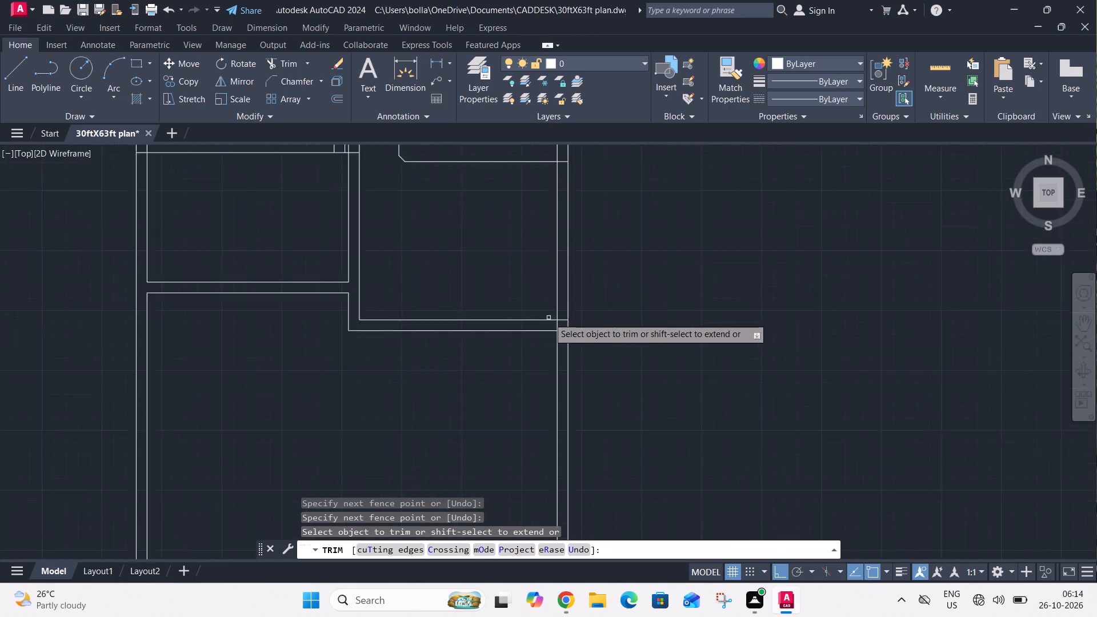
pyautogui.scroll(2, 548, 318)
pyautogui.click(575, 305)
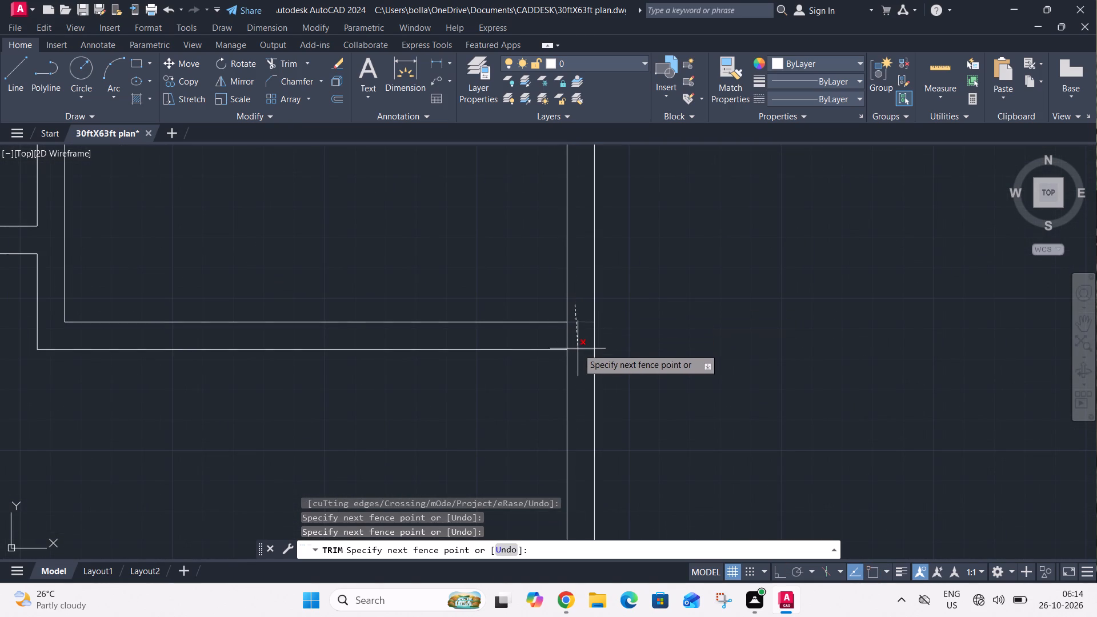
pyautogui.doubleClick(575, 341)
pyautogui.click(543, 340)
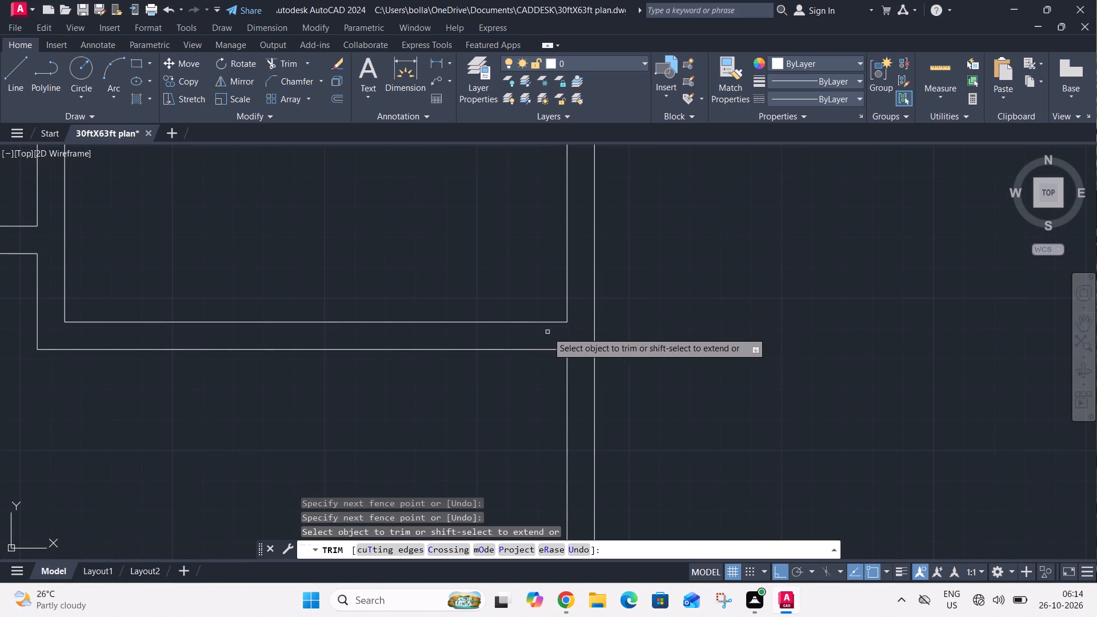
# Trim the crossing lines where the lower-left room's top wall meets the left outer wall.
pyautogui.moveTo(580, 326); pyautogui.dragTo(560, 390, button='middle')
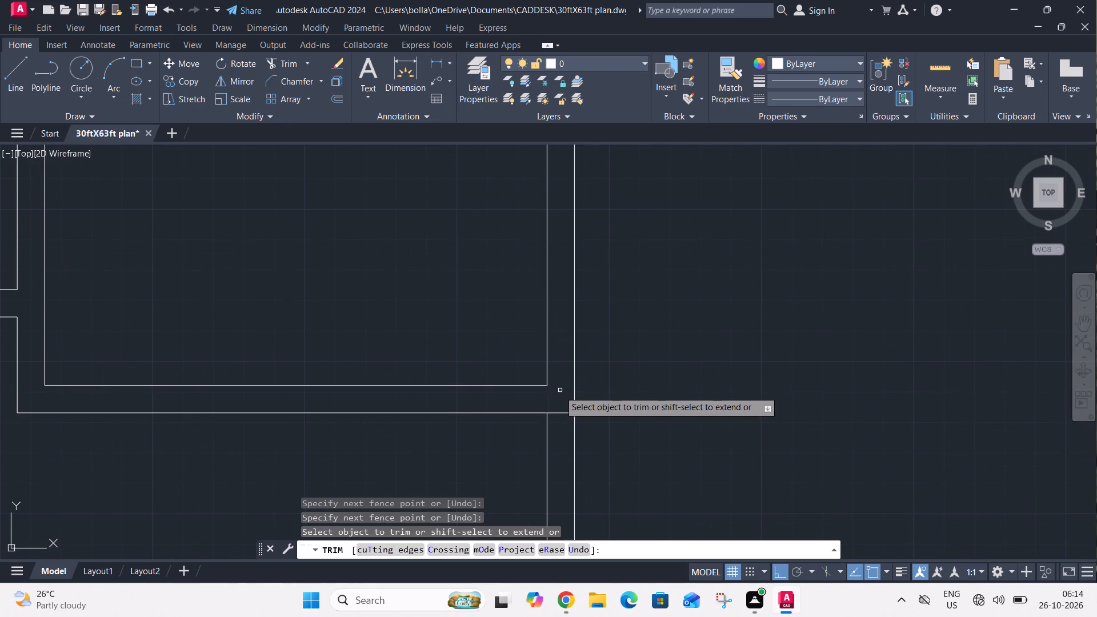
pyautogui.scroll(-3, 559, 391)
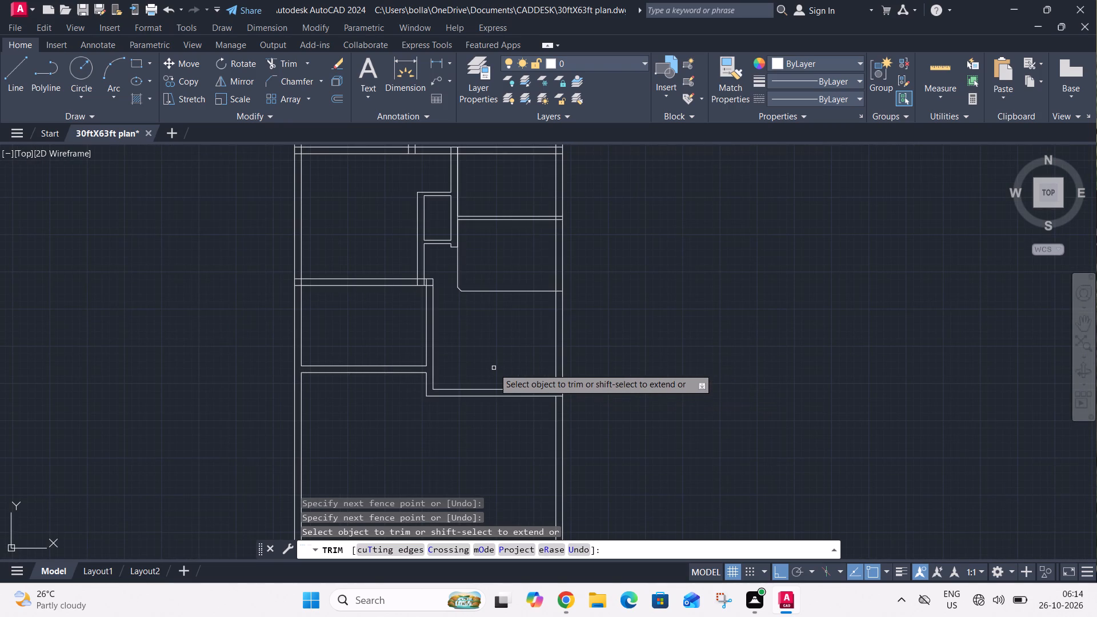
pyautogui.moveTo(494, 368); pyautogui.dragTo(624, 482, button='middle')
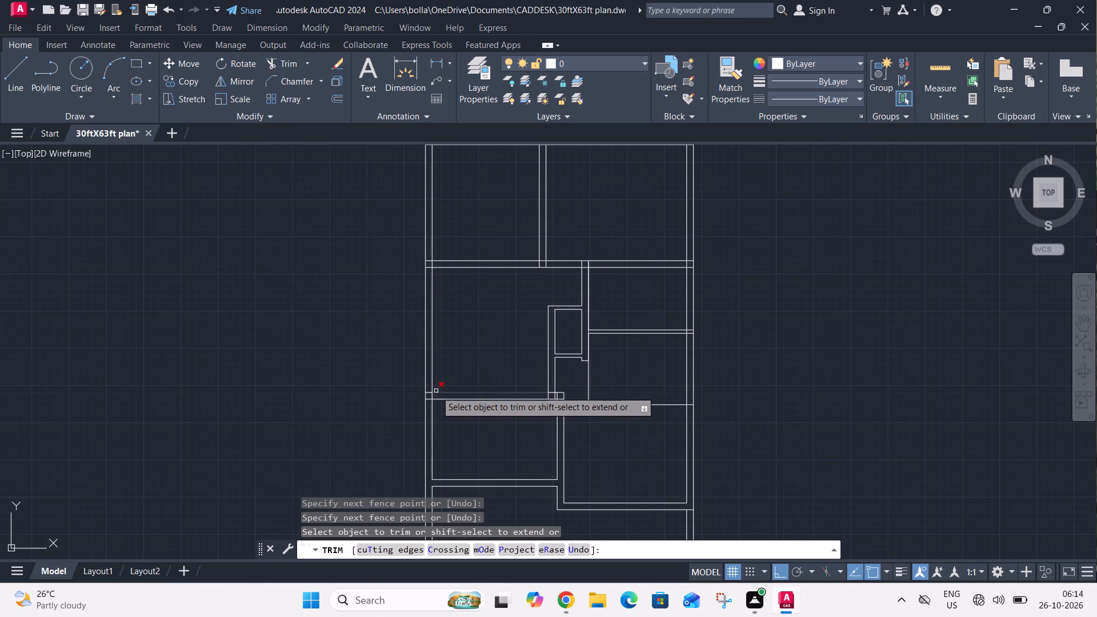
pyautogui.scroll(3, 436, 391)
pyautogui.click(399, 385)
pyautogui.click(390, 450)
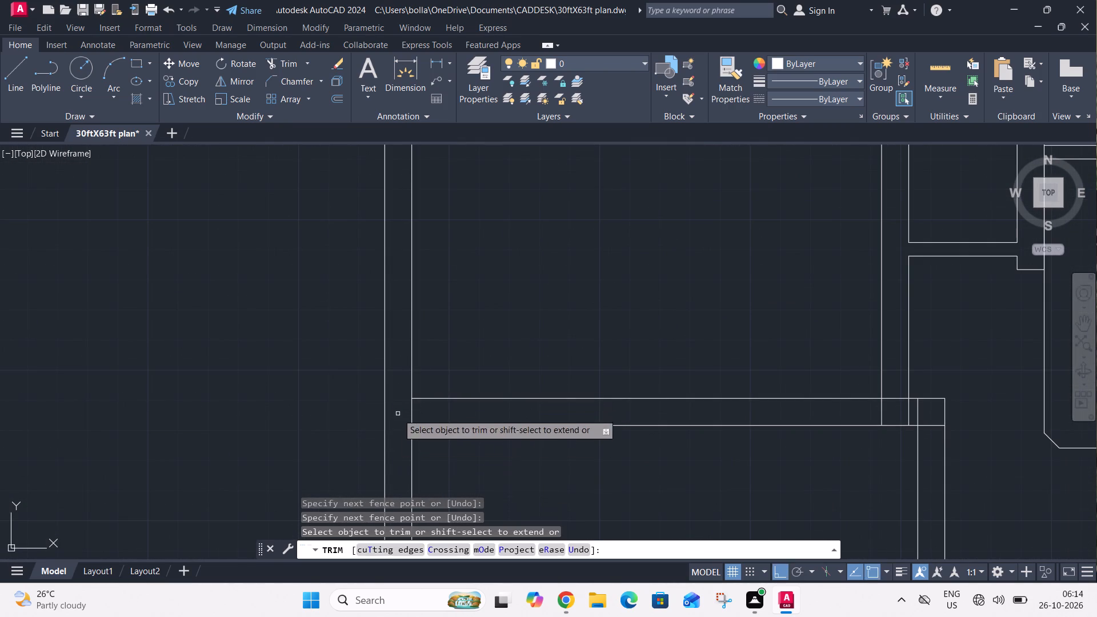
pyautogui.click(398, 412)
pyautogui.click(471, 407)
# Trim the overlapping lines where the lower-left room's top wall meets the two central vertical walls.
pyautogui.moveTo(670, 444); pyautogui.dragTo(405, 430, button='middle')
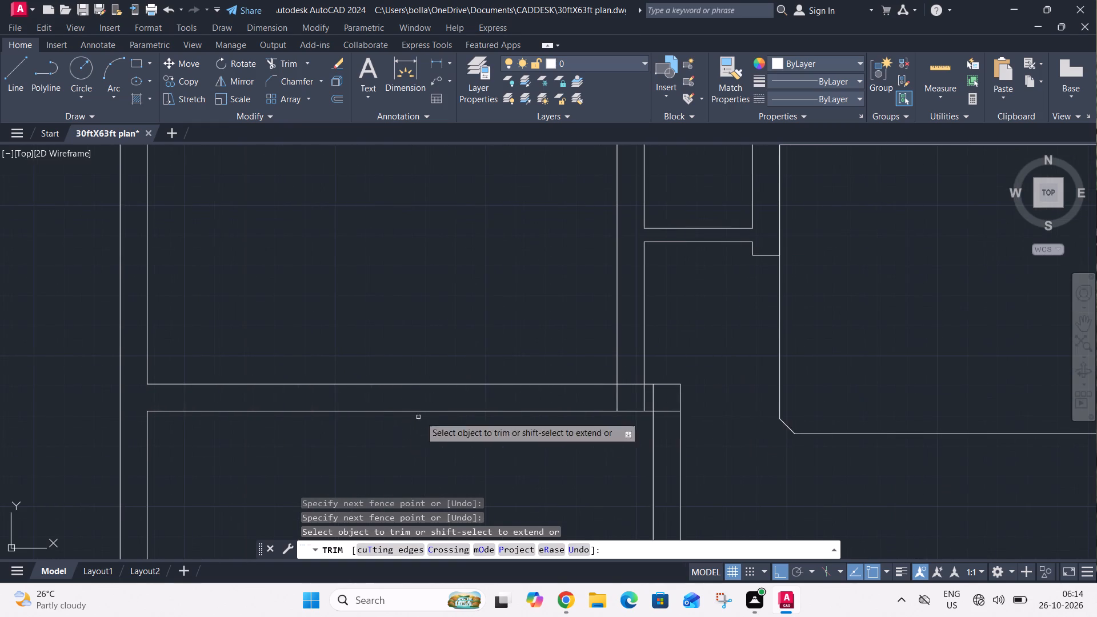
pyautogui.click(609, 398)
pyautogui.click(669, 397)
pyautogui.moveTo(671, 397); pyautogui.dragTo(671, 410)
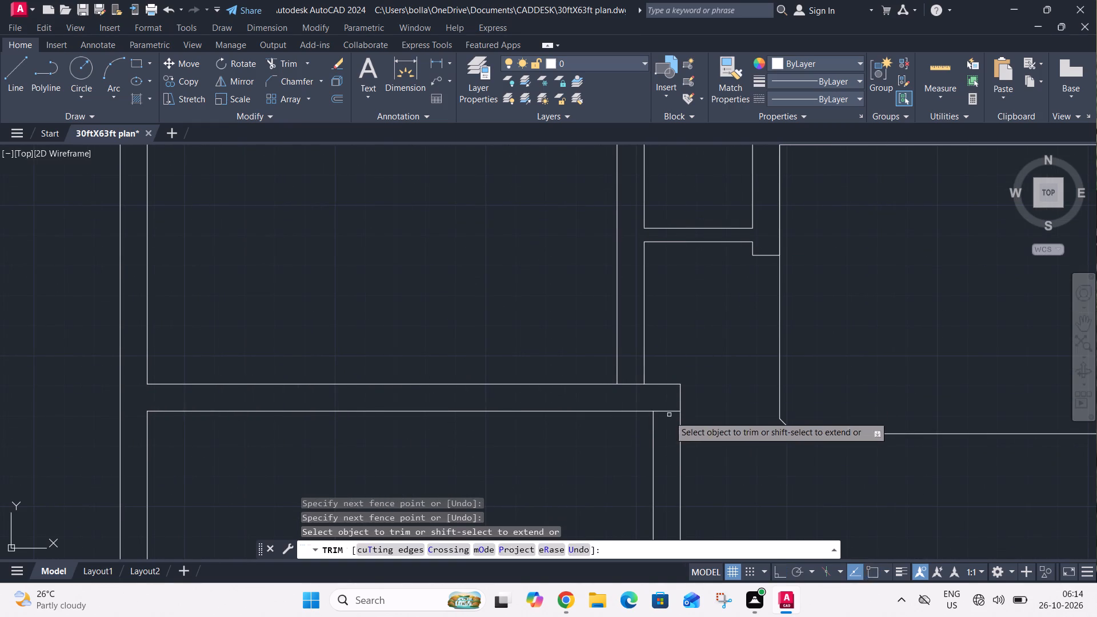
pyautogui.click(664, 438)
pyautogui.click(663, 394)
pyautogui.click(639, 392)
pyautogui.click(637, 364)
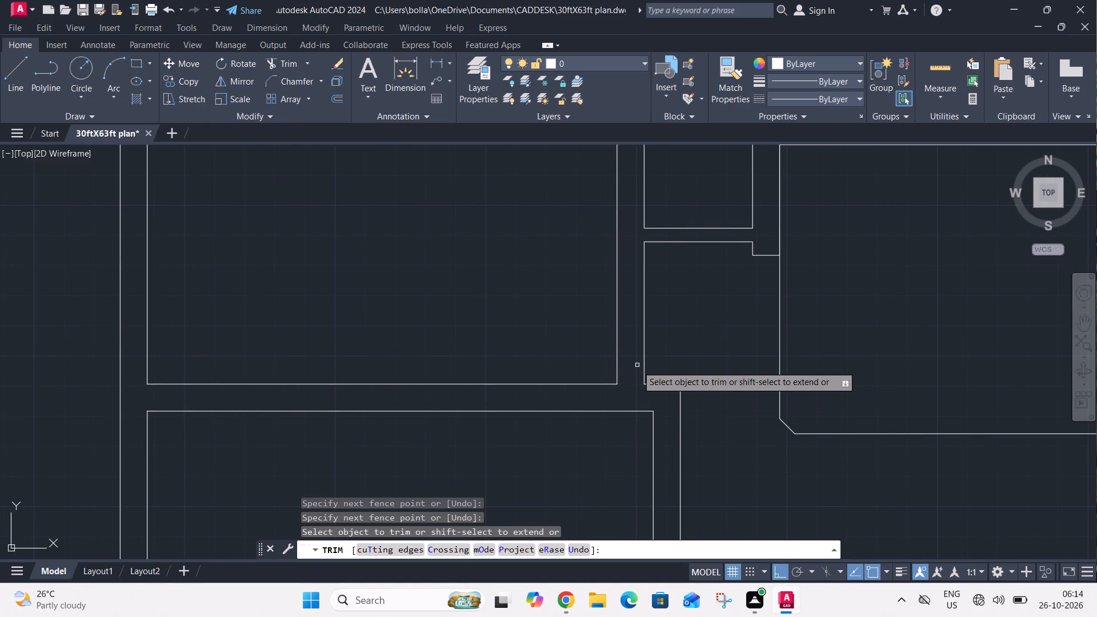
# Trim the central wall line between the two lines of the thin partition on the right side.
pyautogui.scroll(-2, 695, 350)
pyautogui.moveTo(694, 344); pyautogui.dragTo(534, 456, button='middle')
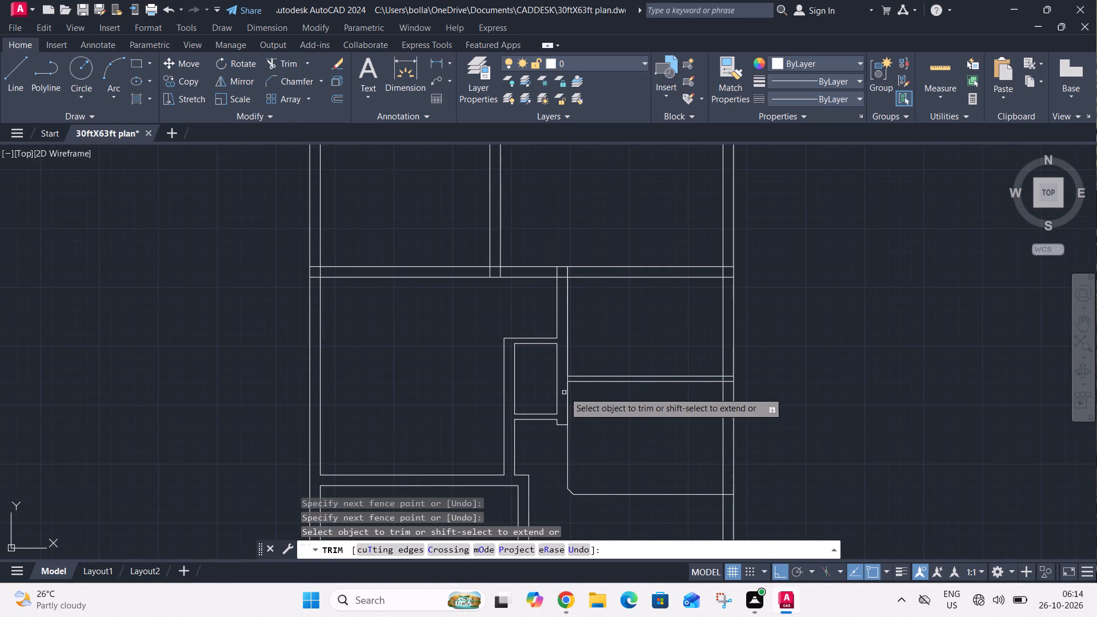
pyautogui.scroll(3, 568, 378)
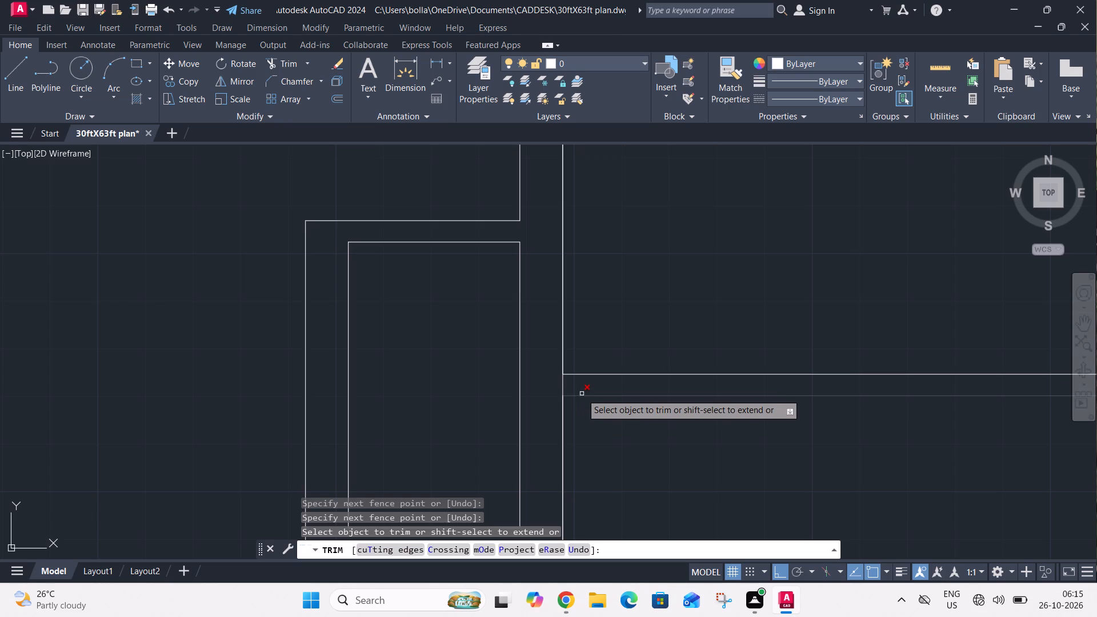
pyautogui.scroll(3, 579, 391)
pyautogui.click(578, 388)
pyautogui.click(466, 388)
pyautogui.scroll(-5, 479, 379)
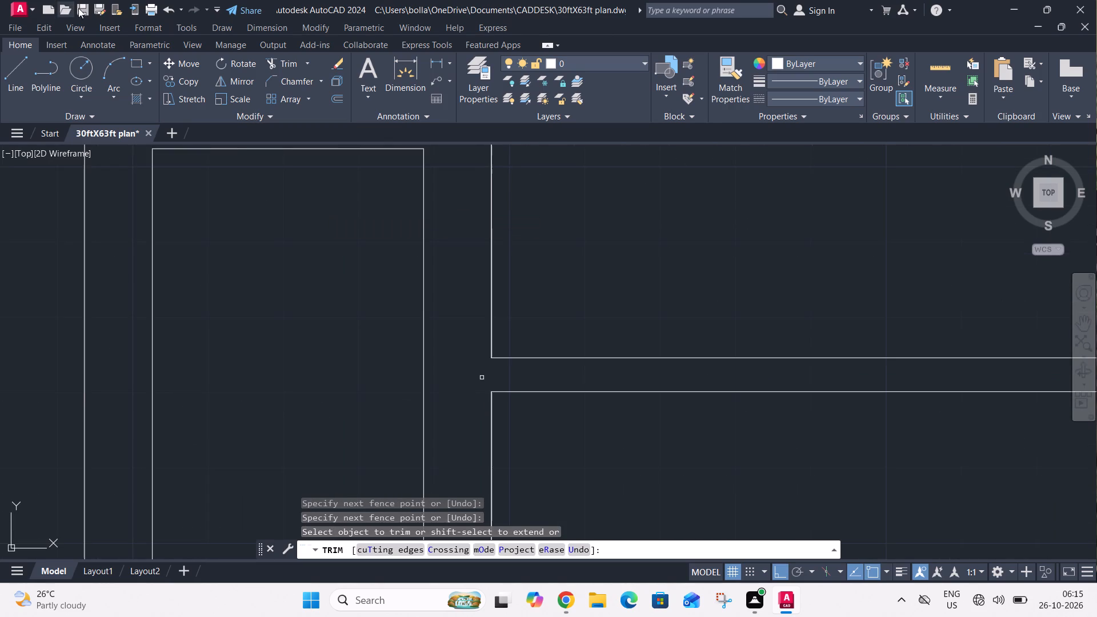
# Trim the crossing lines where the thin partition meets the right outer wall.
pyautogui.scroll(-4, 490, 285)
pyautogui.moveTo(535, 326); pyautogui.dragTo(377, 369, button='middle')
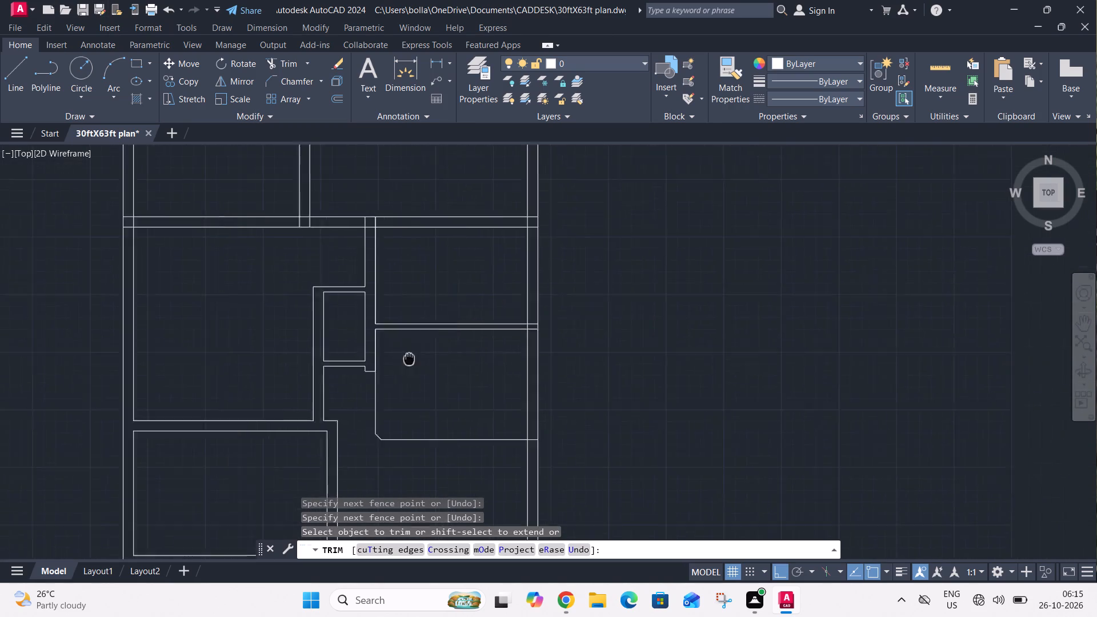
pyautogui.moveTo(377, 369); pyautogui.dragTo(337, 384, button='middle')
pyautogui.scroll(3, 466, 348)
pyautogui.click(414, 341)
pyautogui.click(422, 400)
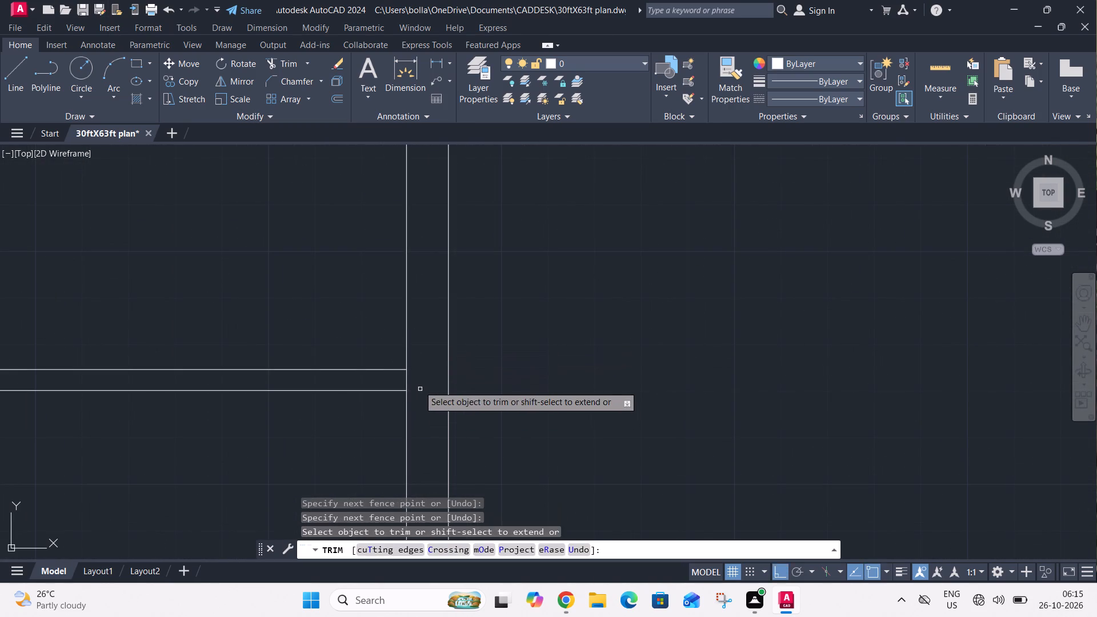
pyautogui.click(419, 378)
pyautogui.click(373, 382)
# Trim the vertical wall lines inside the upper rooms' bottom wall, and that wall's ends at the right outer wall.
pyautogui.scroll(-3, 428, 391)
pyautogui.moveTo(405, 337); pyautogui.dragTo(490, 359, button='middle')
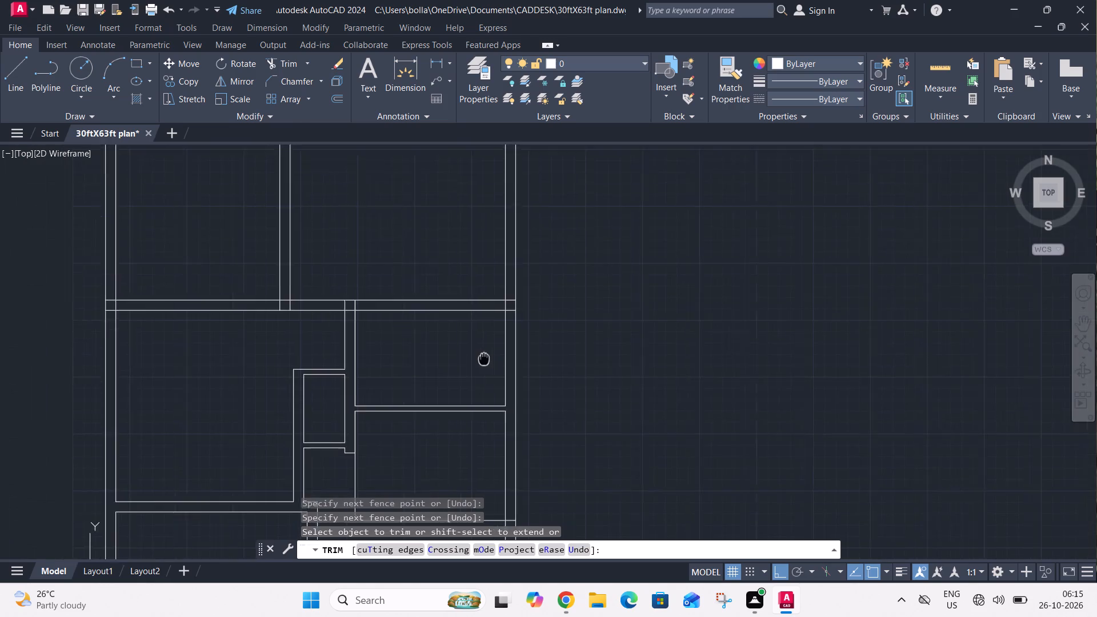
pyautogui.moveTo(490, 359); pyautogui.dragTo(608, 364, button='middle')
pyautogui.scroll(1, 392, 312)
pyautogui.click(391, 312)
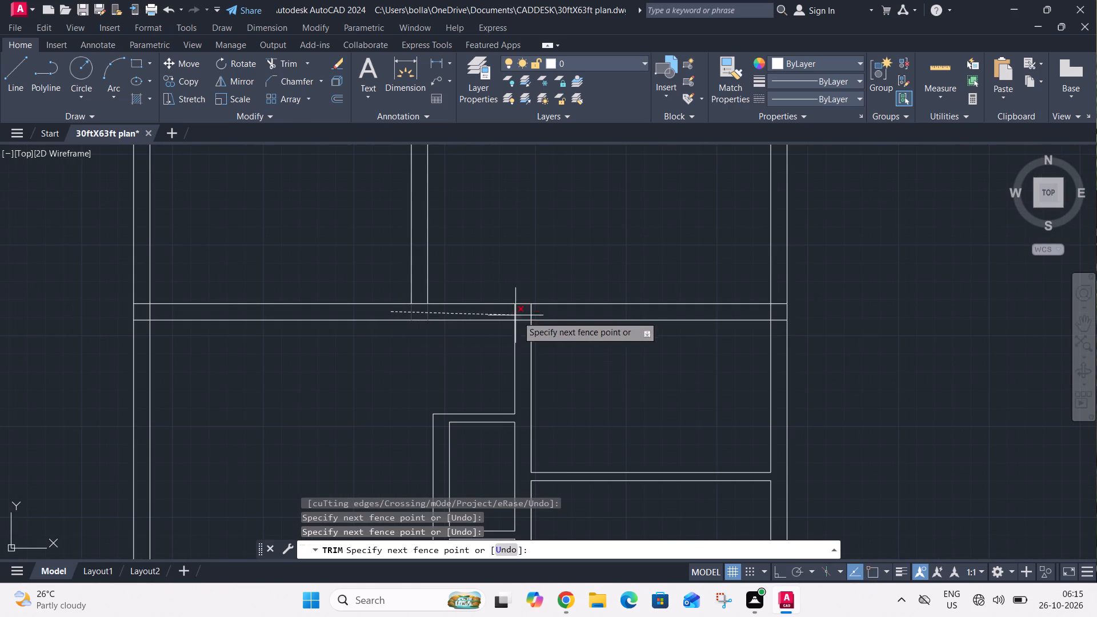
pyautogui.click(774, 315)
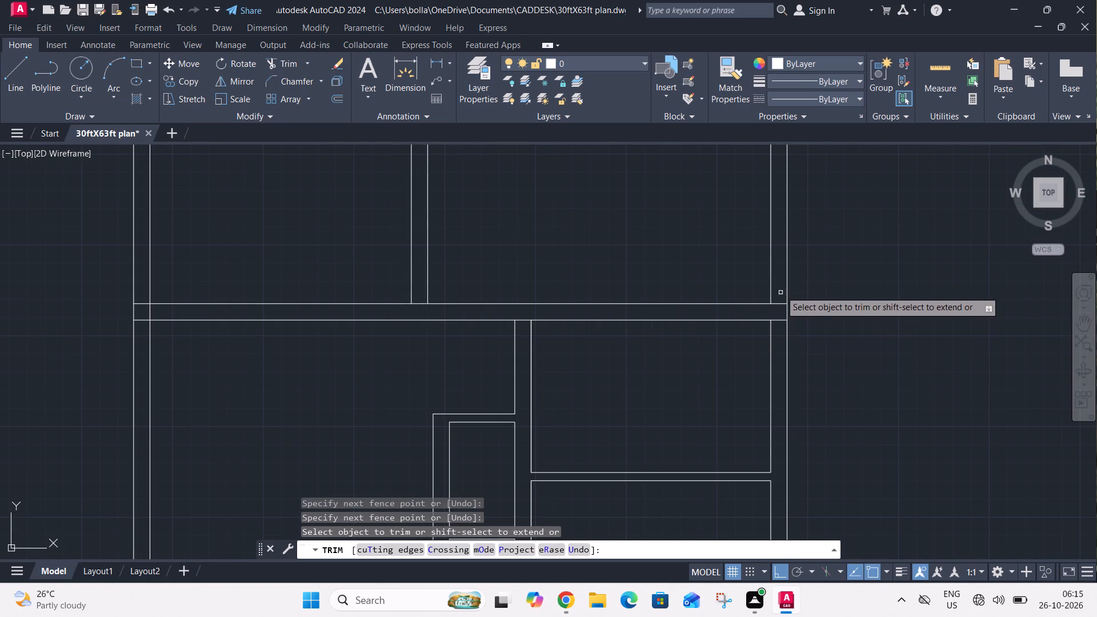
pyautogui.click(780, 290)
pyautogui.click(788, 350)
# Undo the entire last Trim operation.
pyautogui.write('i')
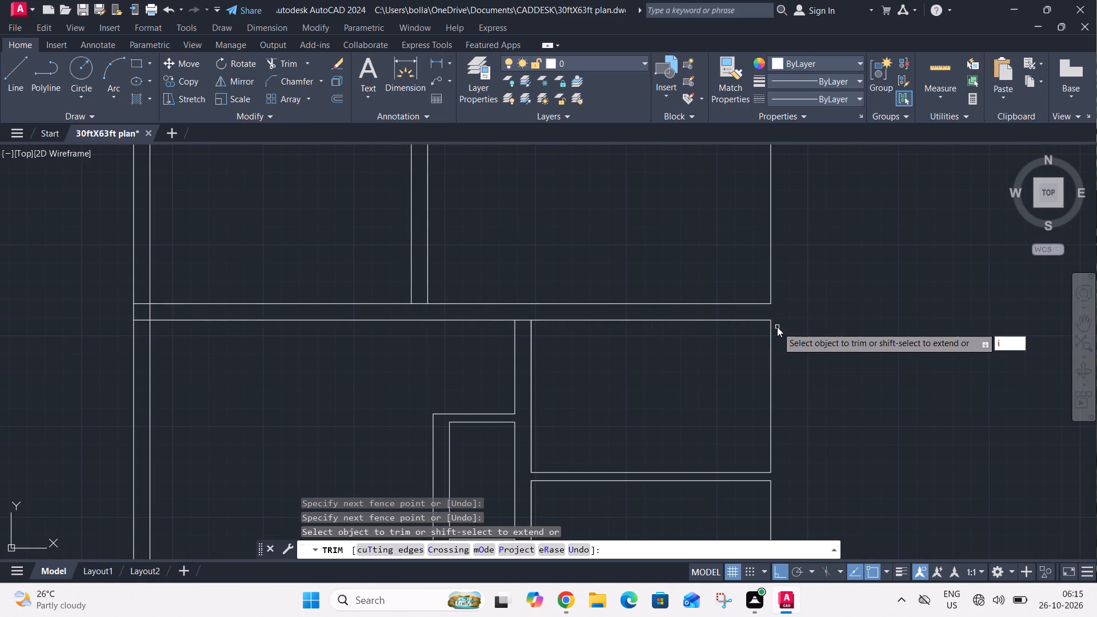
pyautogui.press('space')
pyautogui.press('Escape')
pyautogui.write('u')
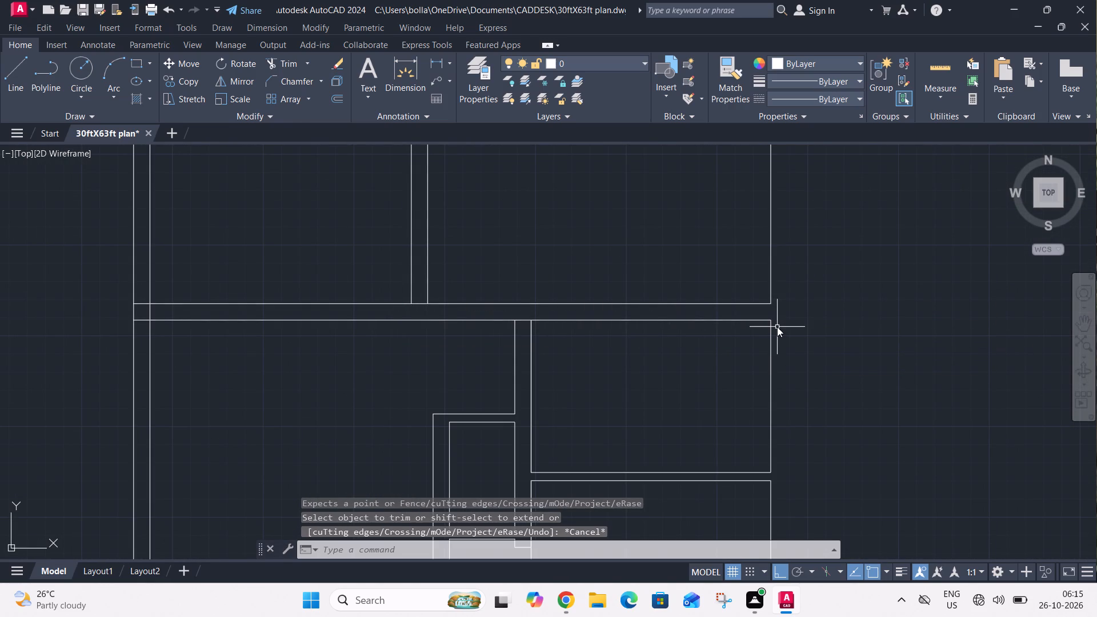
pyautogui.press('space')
# Trim the crossing lines where the upper rooms' bottom 9" wall meets the left outer wall.
pyautogui.scroll(-3, 684, 356)
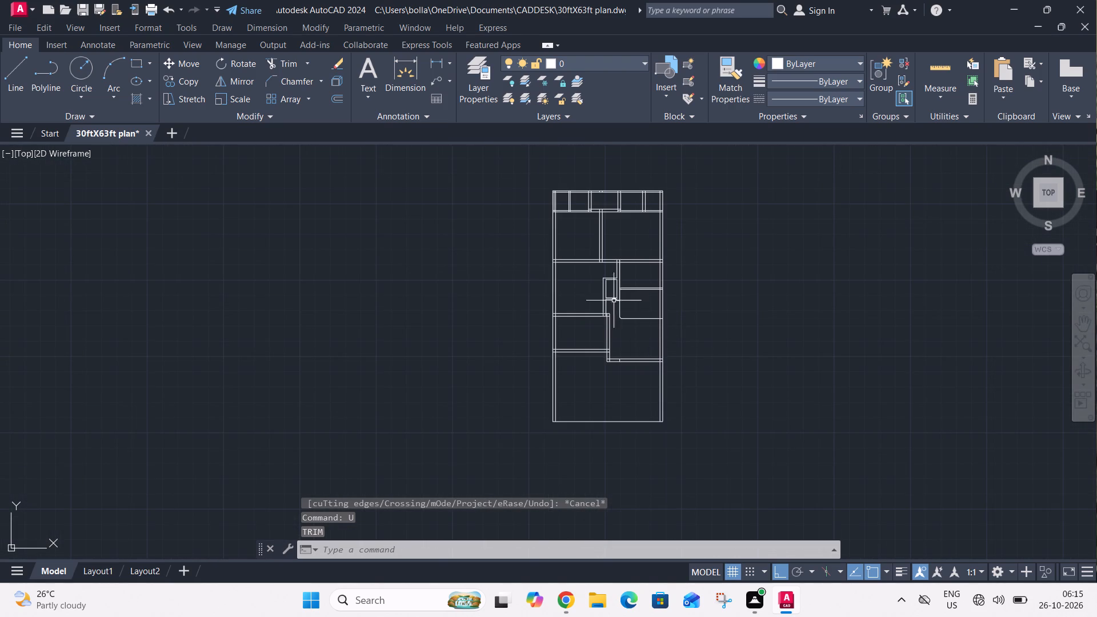
pyautogui.scroll(2, 584, 265)
pyautogui.write('tr')
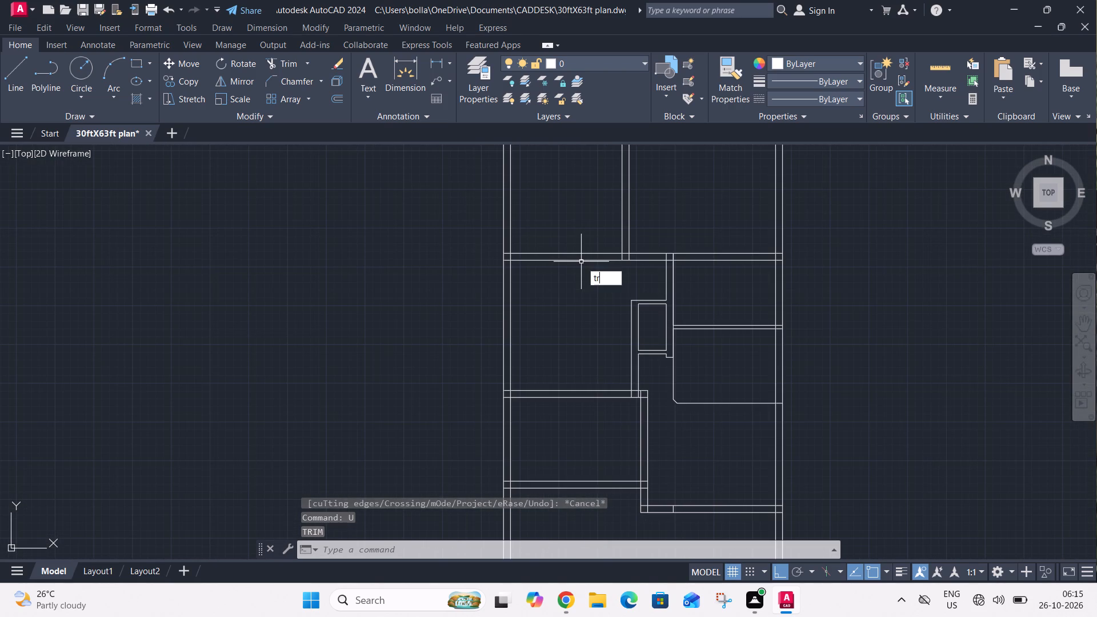
pyautogui.press('space')
pyautogui.scroll(1, 506, 253)
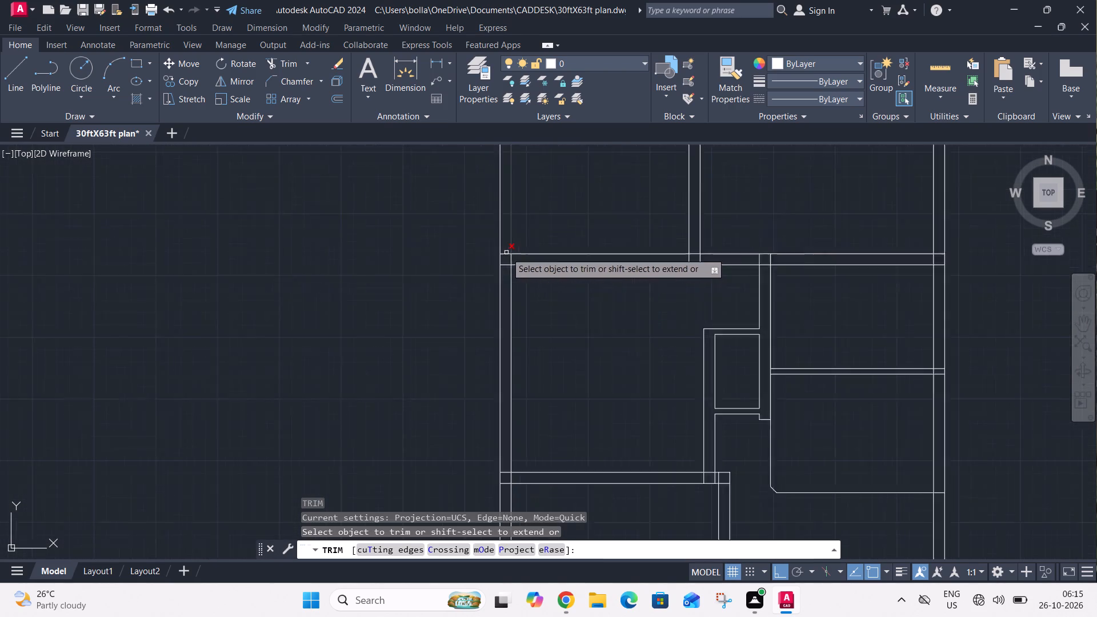
pyautogui.scroll(2, 506, 253)
pyautogui.click(497, 246)
pyautogui.click(499, 316)
pyautogui.click(502, 275)
pyautogui.click(558, 267)
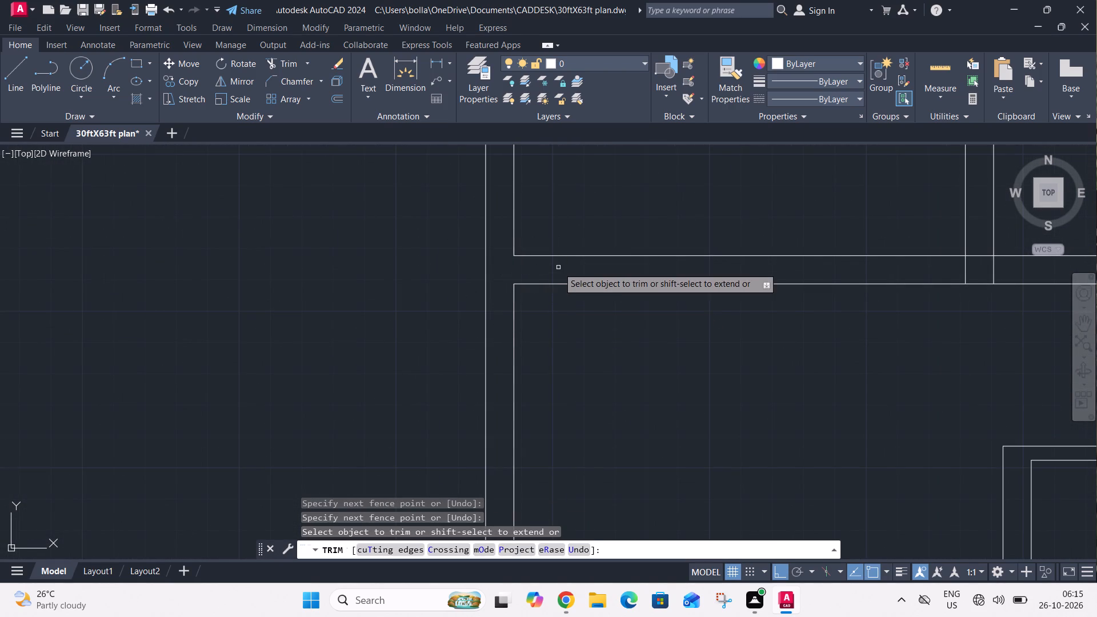
# Trim the overlapping lines where the upper rooms' partition and the wall below meet the upper rooms' bottom 9" wall.
pyautogui.scroll(-3, 558, 270)
pyautogui.moveTo(631, 290); pyautogui.dragTo(536, 322, button='middle')
pyautogui.scroll(4, 562, 303)
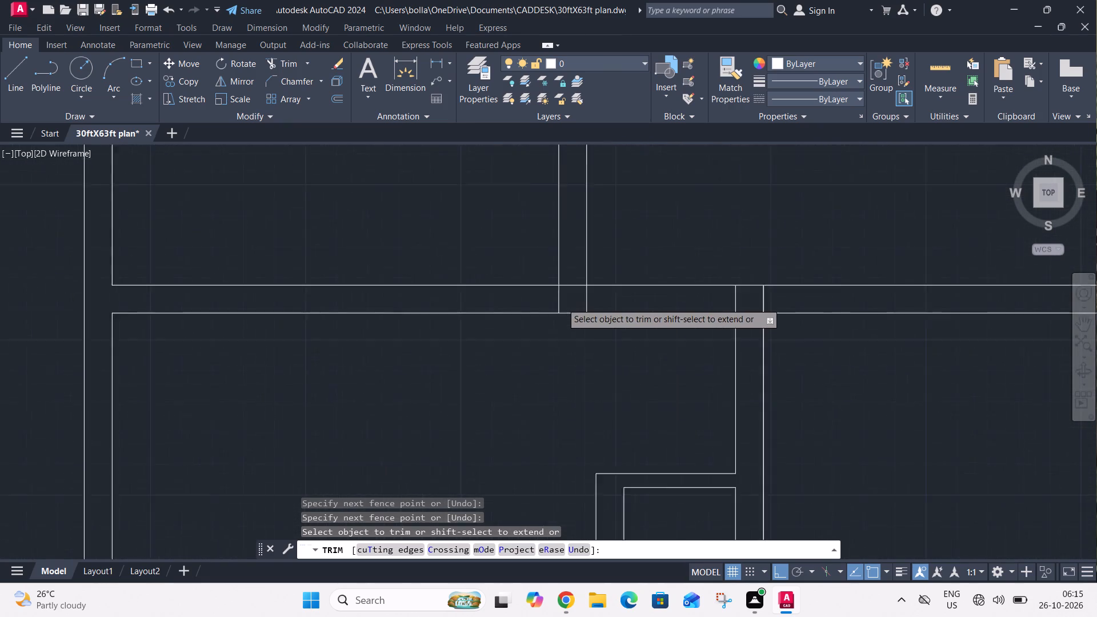
pyautogui.click(506, 302)
pyautogui.click(957, 289)
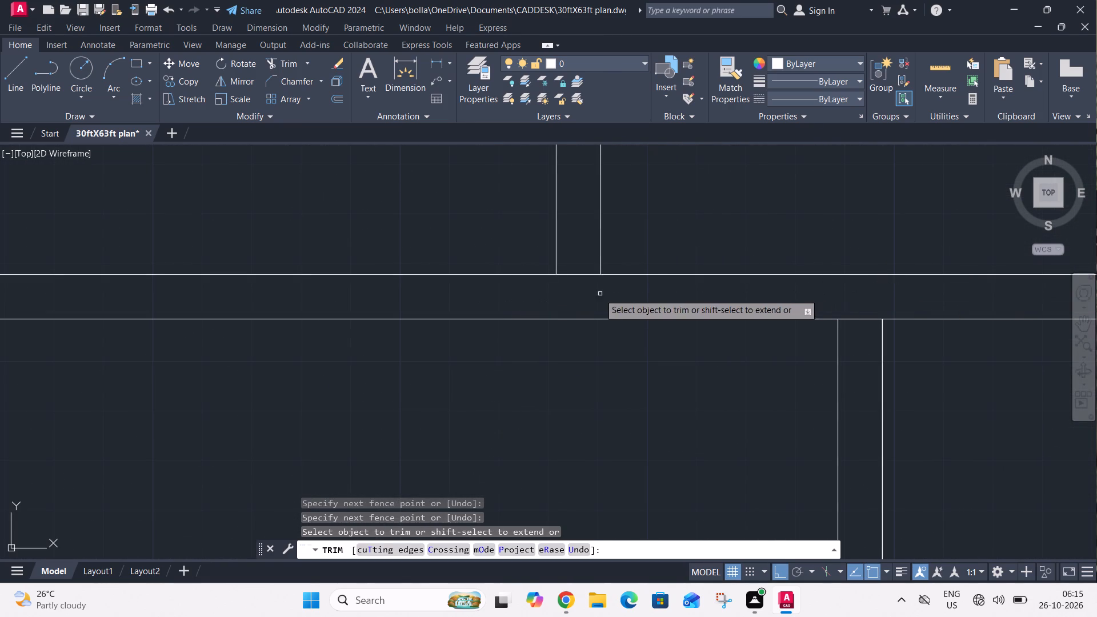
pyautogui.click(594, 294)
pyautogui.click(577, 263)
pyautogui.click(862, 299)
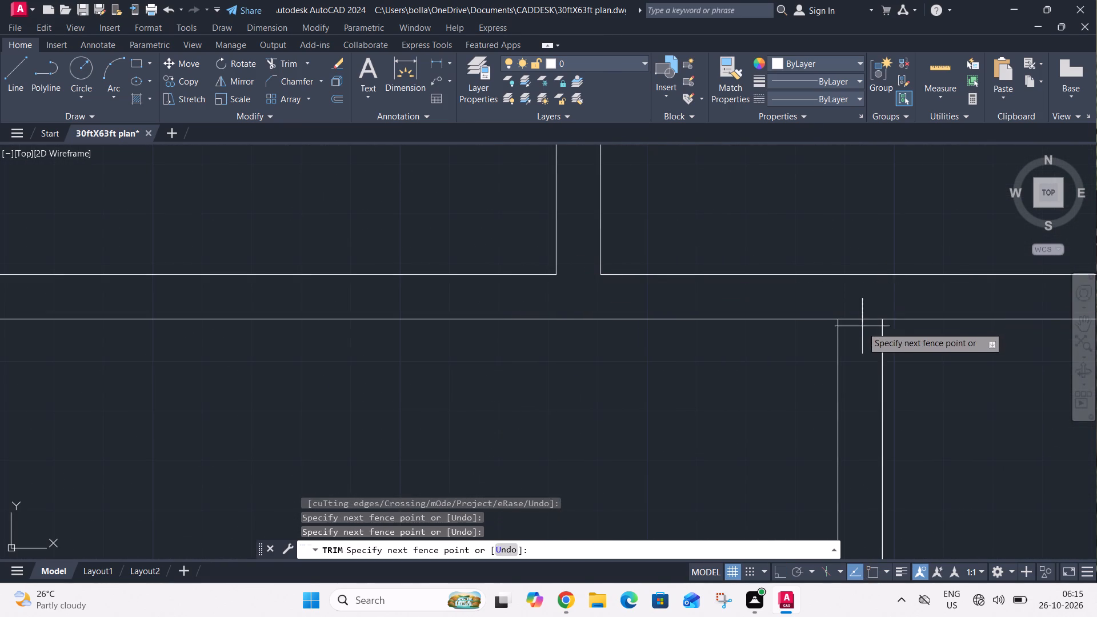
pyautogui.click(862, 339)
# Trim the crossing lines where the upper rooms' bottom 9" wall meets the right outer wall.
pyautogui.scroll(-2, 862, 335)
pyautogui.moveTo(914, 350); pyautogui.dragTo(497, 345, button='middle')
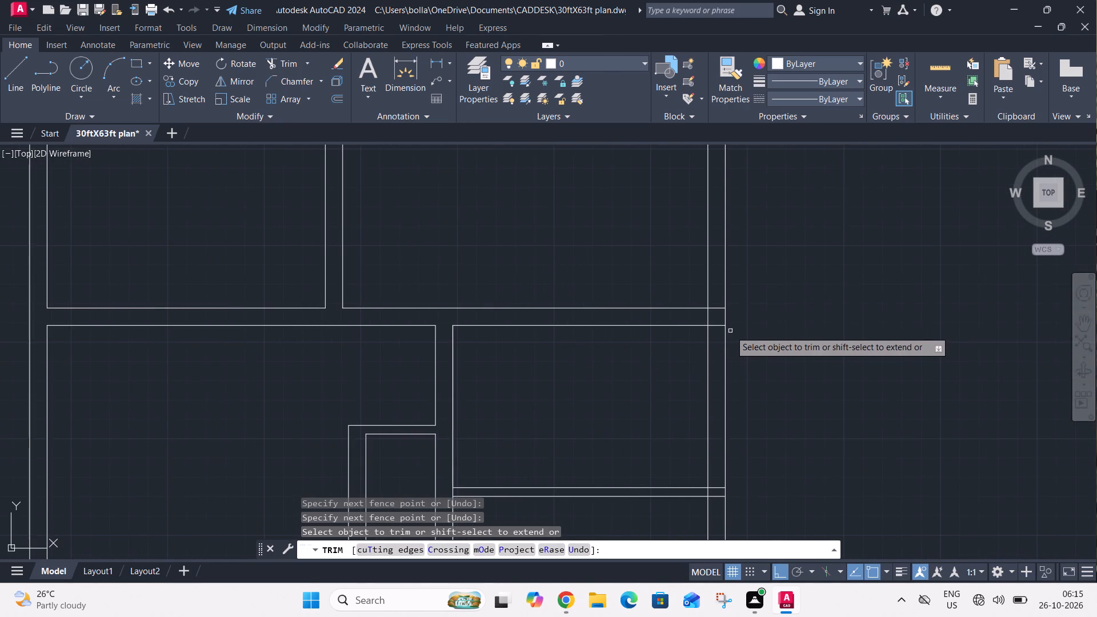
pyautogui.scroll(4, 704, 327)
pyautogui.click(755, 189)
pyautogui.moveTo(764, 340); pyautogui.dragTo(759, 353)
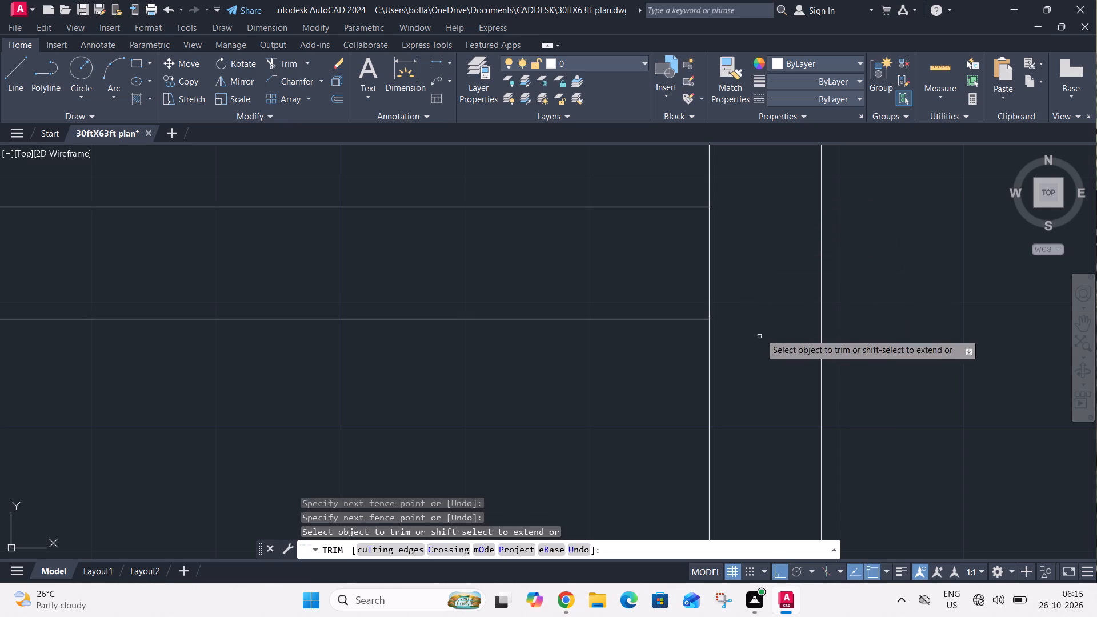
pyautogui.moveTo(772, 272); pyautogui.dragTo(763, 271)
pyautogui.click(642, 281)
# Trim the crossing lines where the thin 4.5" partition meets the right outer wall.
pyautogui.scroll(-6, 663, 253)
pyautogui.scroll(5, 674, 331)
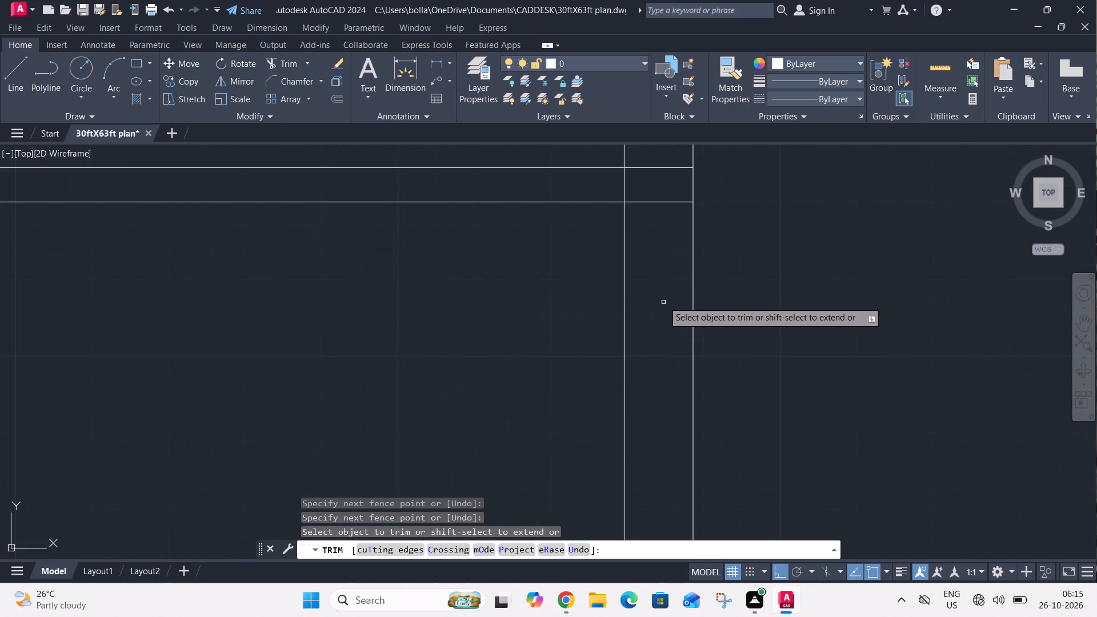
pyautogui.click(663, 154)
pyautogui.moveTo(658, 247); pyautogui.dragTo(657, 253)
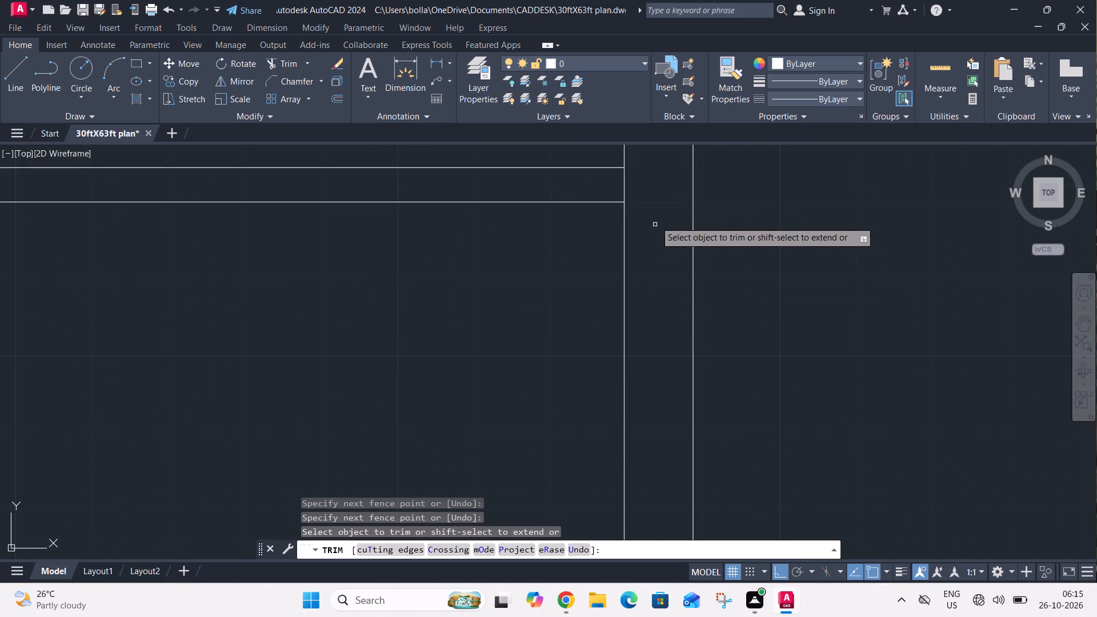
pyautogui.click(654, 189)
pyautogui.click(615, 181)
# Trim the end of the chamfered room's bottom line inside the right outer wall.
pyautogui.scroll(-4, 630, 171)
pyautogui.scroll(3, 632, 309)
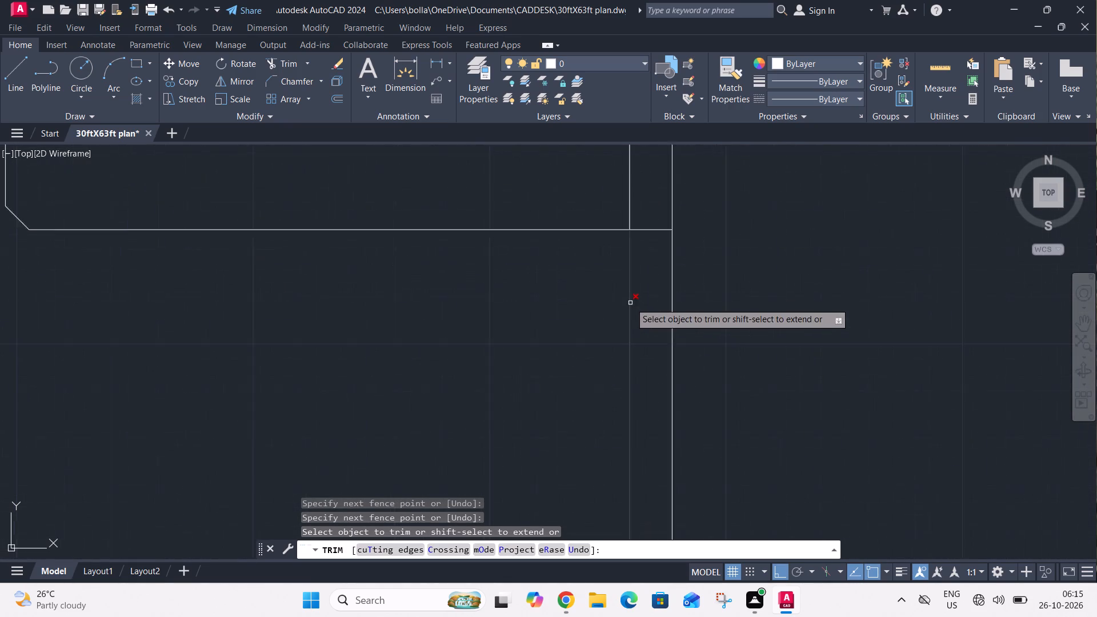
pyautogui.scroll(1, 630, 303)
pyautogui.click(665, 177)
pyautogui.click(668, 242)
# Trim the crossing lines where the lowest 9" cross wall meets the right outer wall.
pyautogui.scroll(-4, 667, 238)
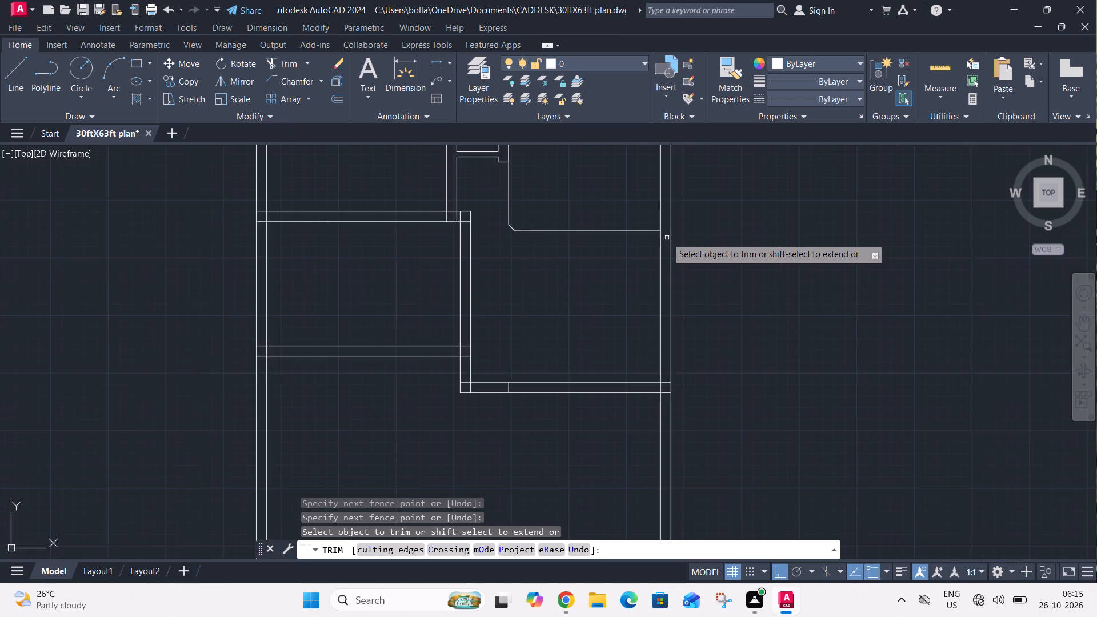
pyautogui.scroll(-1, 644, 323)
pyautogui.scroll(4, 652, 366)
pyautogui.click(667, 308)
pyautogui.click(664, 415)
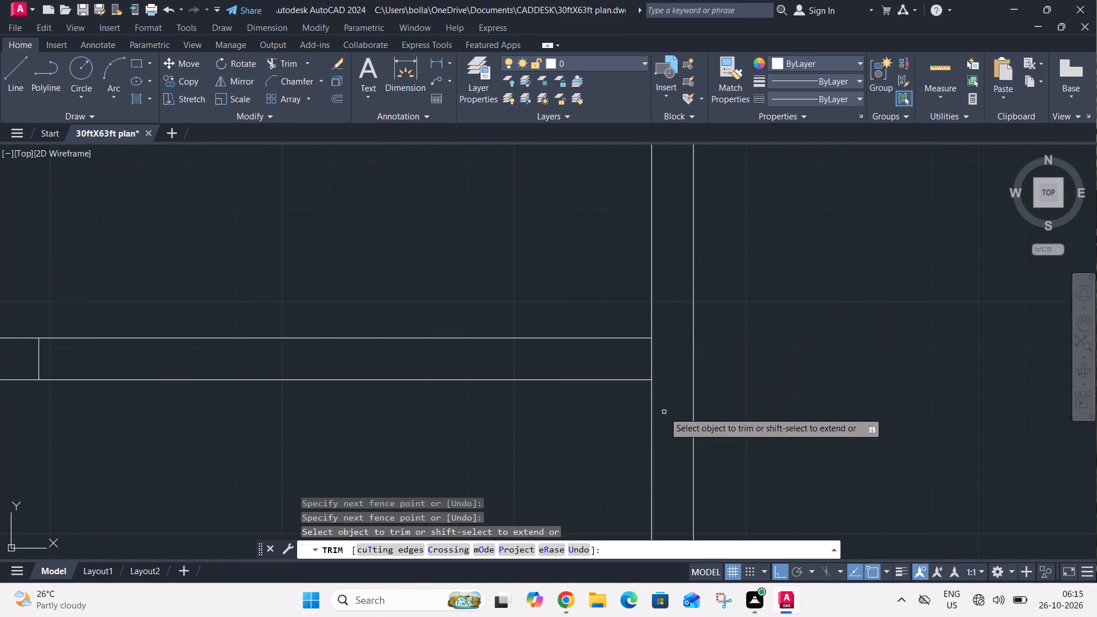
pyautogui.click(673, 354)
pyautogui.click(633, 352)
# Trim the crossing lines where the lower-left room's bottom wall meets the left outer wall.
pyautogui.scroll(-4, 648, 356)
pyautogui.moveTo(529, 399); pyautogui.dragTo(715, 430, button='middle')
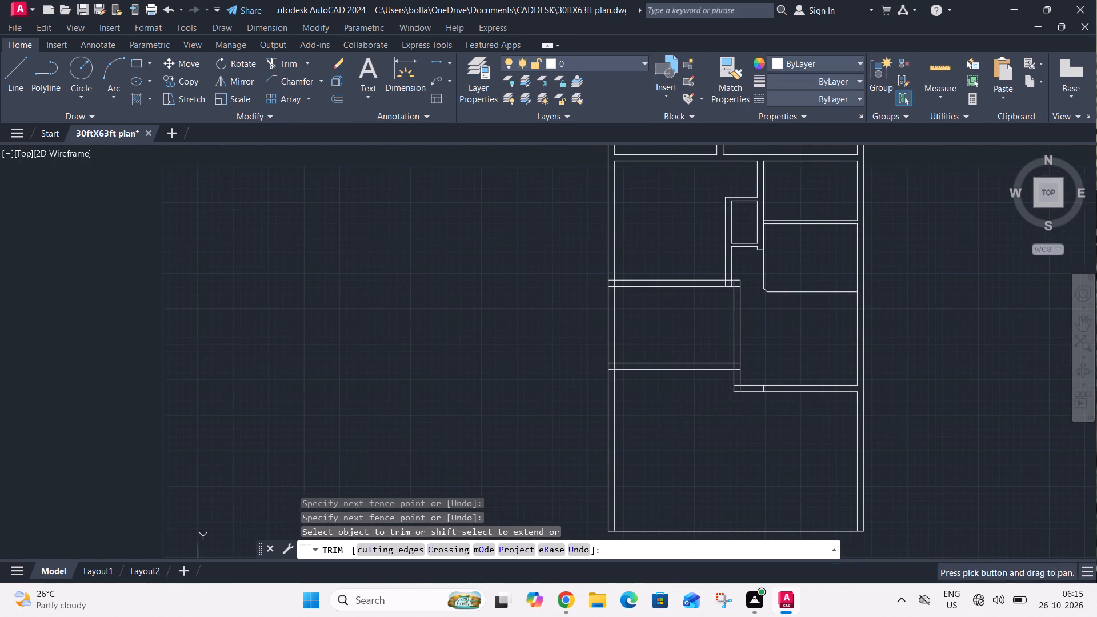
pyautogui.scroll(4, 612, 366)
pyautogui.click(607, 330)
pyautogui.click(600, 431)
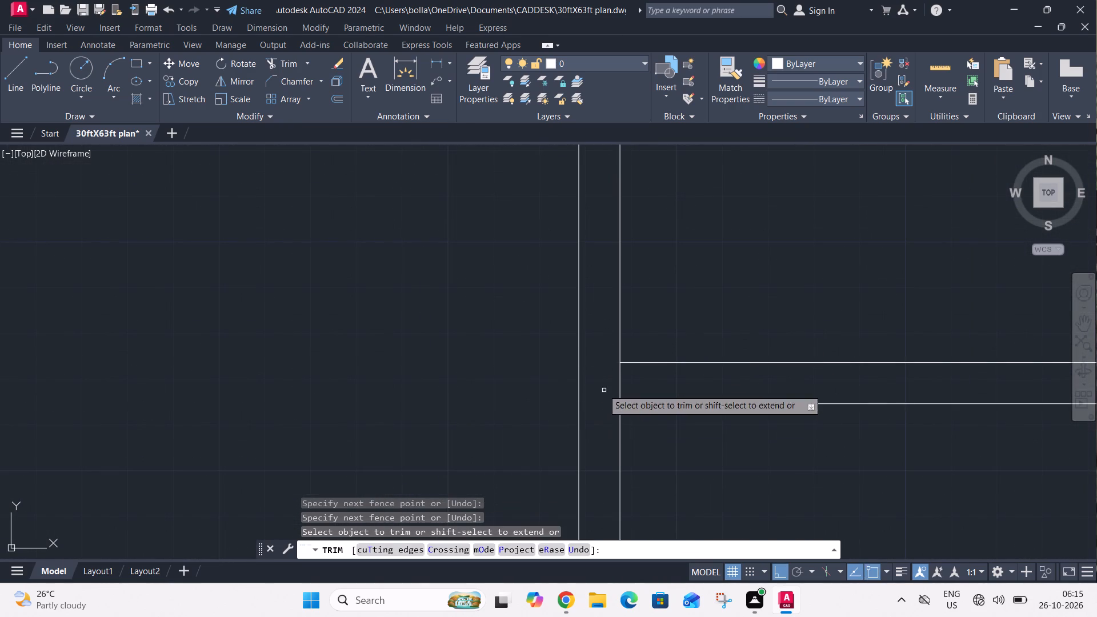
pyautogui.click(603, 389)
pyautogui.click(683, 387)
# Trim the overlapping lines where the lower-left room's bottom and right walls join the lowest cross wall, including the short stub inside it.
pyautogui.scroll(-4, 675, 384)
pyautogui.moveTo(747, 414); pyautogui.dragTo(577, 413, button='middle')
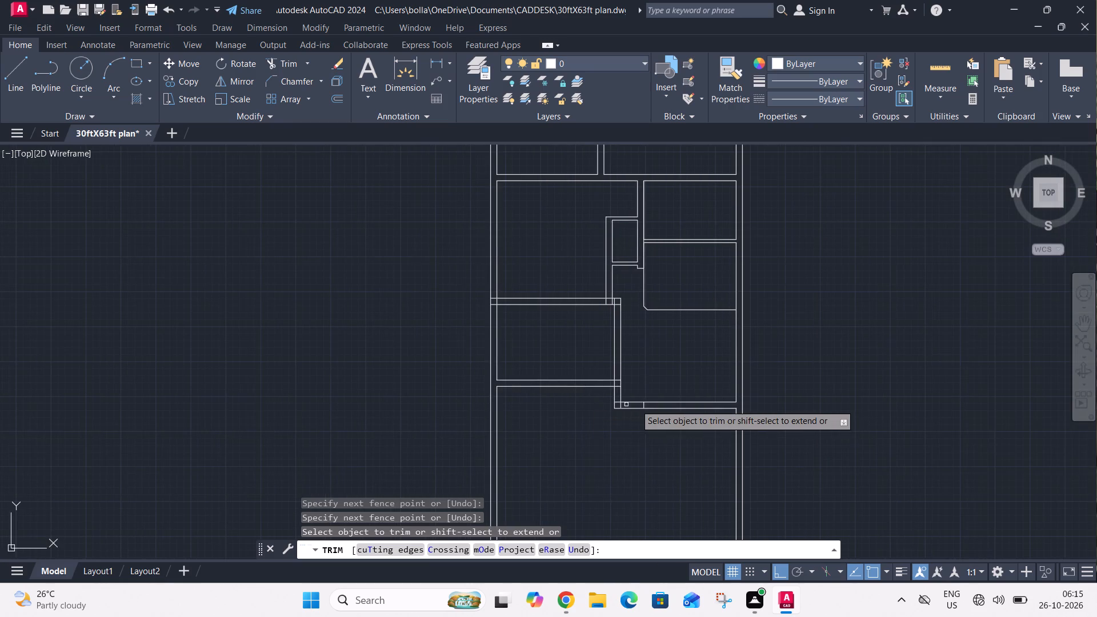
pyautogui.scroll(3, 648, 404)
pyautogui.click(650, 404)
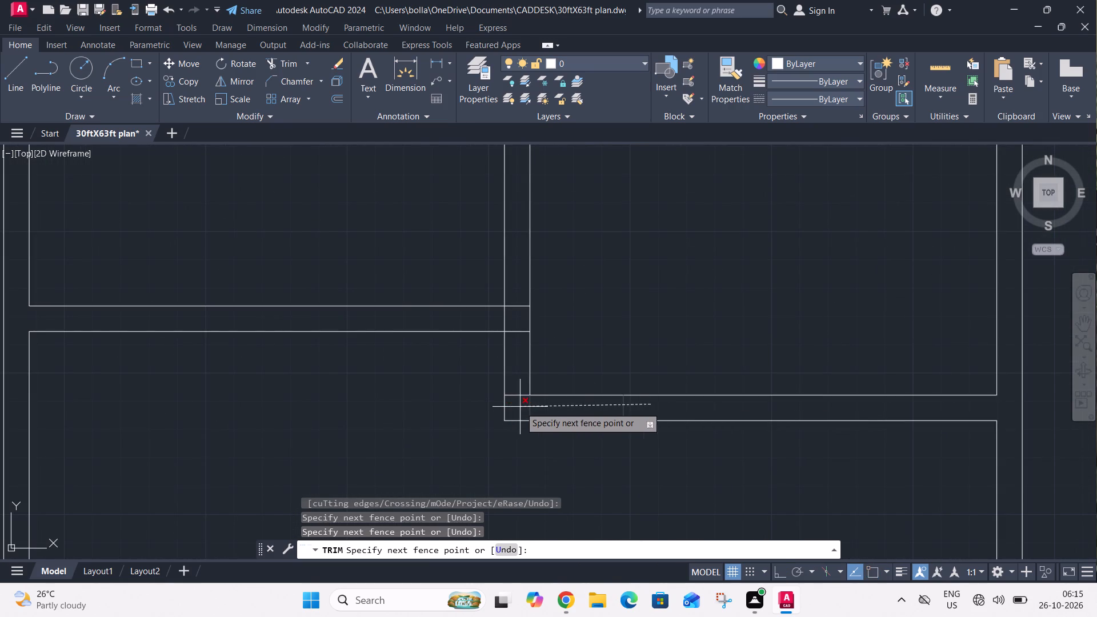
pyautogui.click(520, 407)
pyautogui.click(517, 291)
pyautogui.moveTo(522, 410); pyautogui.dragTo(521, 404)
pyautogui.click(515, 321)
pyautogui.click(494, 318)
# Trim the crossing lines where the lower-left room's top wall meets the left outer wall.
pyautogui.scroll(-2, 525, 350)
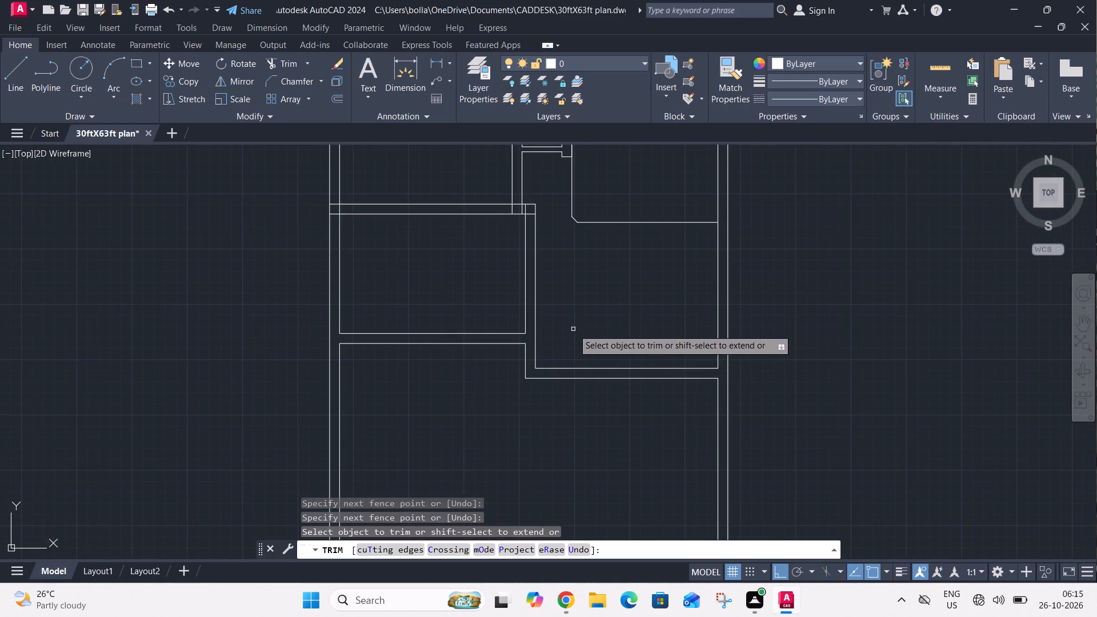
pyautogui.moveTo(577, 324); pyautogui.dragTo(679, 476, button='middle')
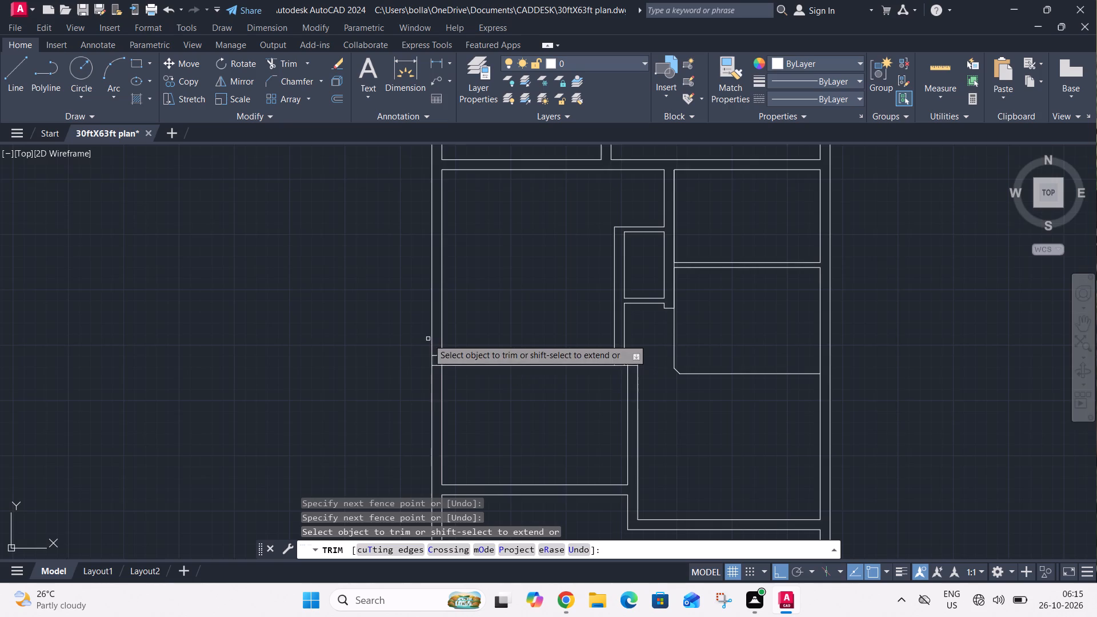
pyautogui.scroll(3, 429, 340)
pyautogui.click(442, 344)
pyautogui.click(457, 459)
pyautogui.moveTo(459, 421); pyautogui.dragTo(461, 420)
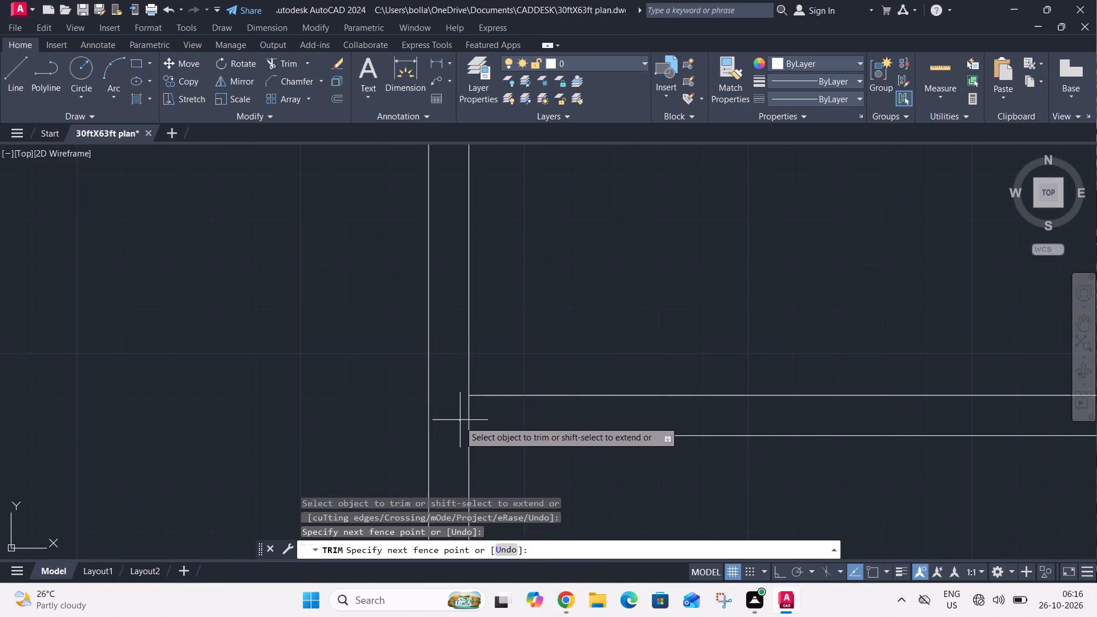
pyautogui.moveTo(461, 420); pyautogui.dragTo(466, 424)
pyautogui.click(575, 425)
# Trim the overlapping lines where the lower-left room's top wall meets its right wall and the vertical wall above.
pyautogui.scroll(-4, 574, 423)
pyautogui.moveTo(650, 448); pyautogui.dragTo(487, 430, button='middle')
pyautogui.scroll(1, 509, 412)
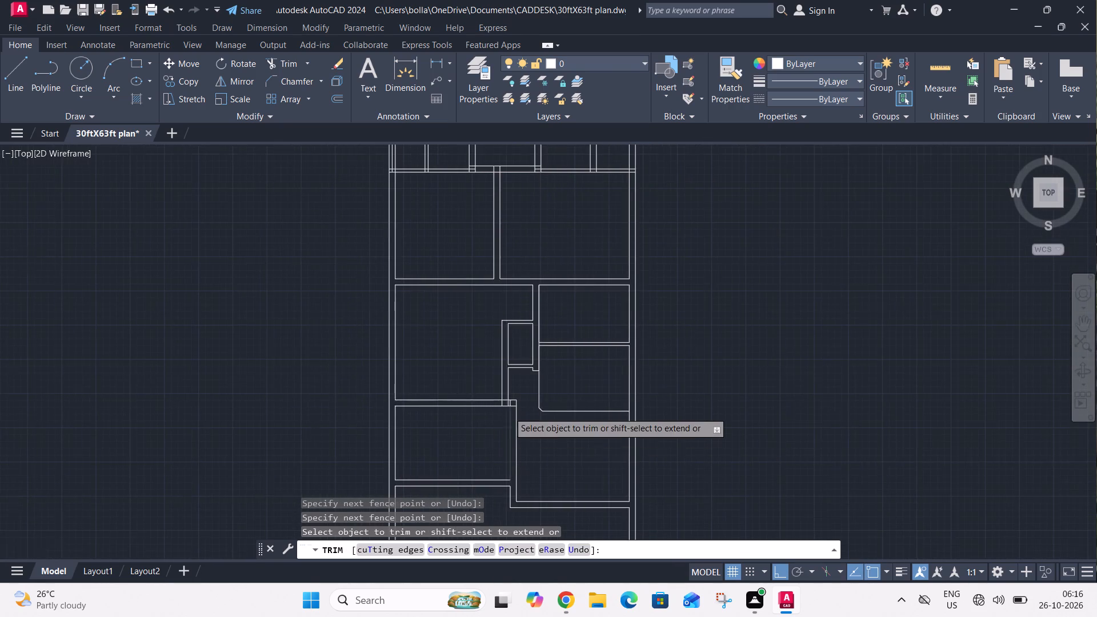
pyautogui.scroll(4, 509, 412)
pyautogui.click(378, 321)
pyautogui.click(537, 337)
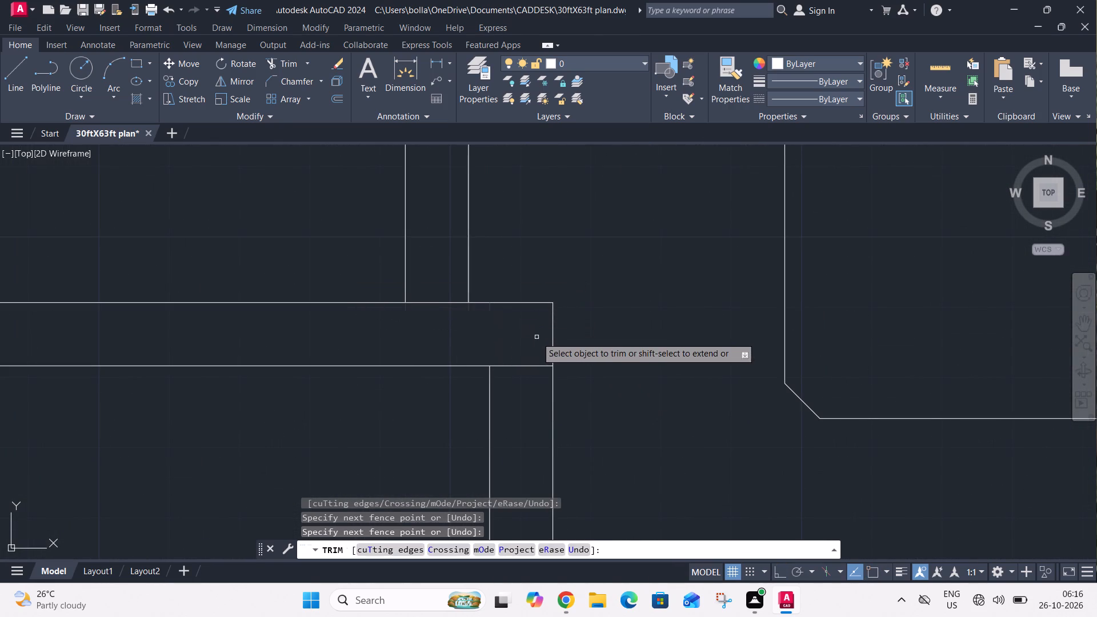
pyautogui.moveTo(534, 330); pyautogui.dragTo(534, 338)
pyautogui.click(535, 397)
pyautogui.click(447, 311)
pyautogui.click(458, 265)
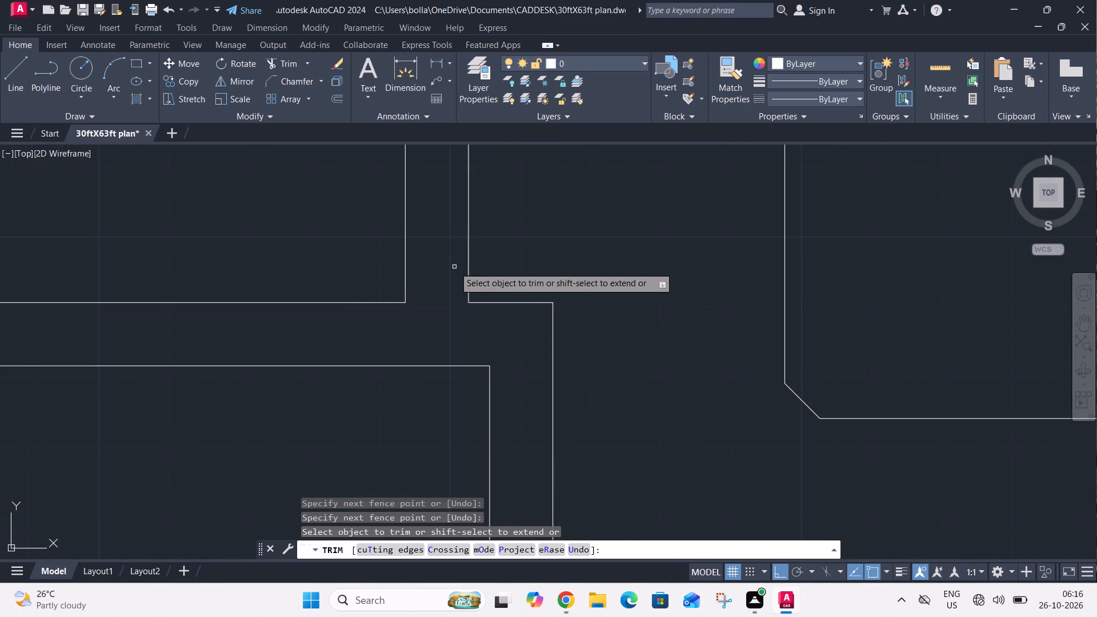
# Trim the extra vertical line in the plan's top-left room and the overlapping lines at that room's bottom-left wall corner.
pyautogui.scroll(-4, 437, 301)
pyautogui.moveTo(480, 279); pyautogui.dragTo(536, 423, button='middle')
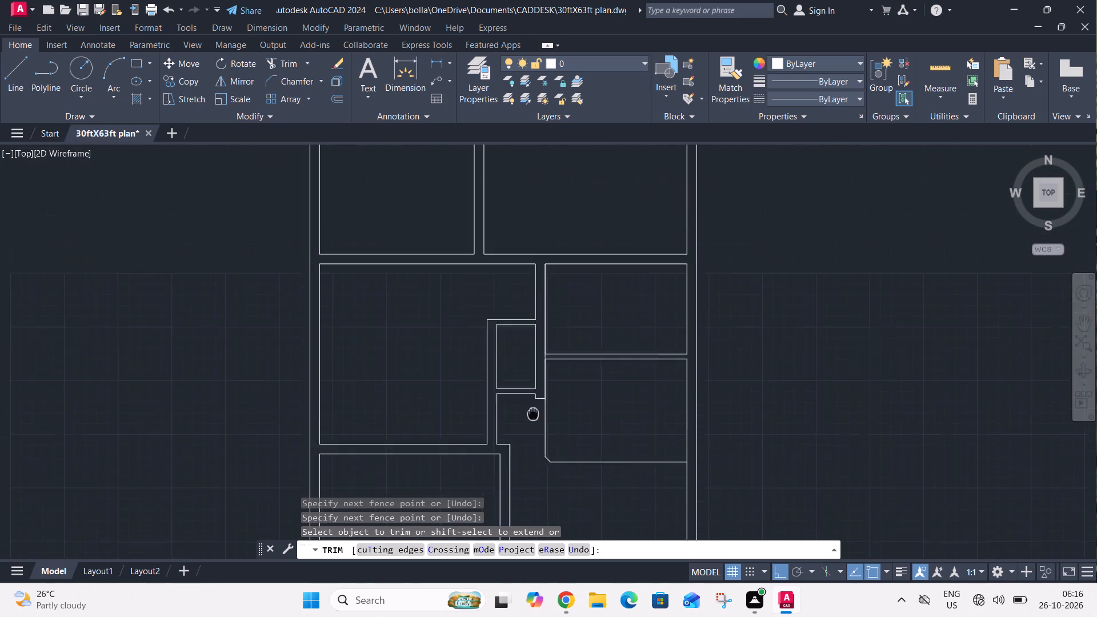
pyautogui.moveTo(536, 423); pyautogui.dragTo(547, 456, button='middle')
pyautogui.moveTo(489, 335); pyautogui.dragTo(530, 492, button='middle')
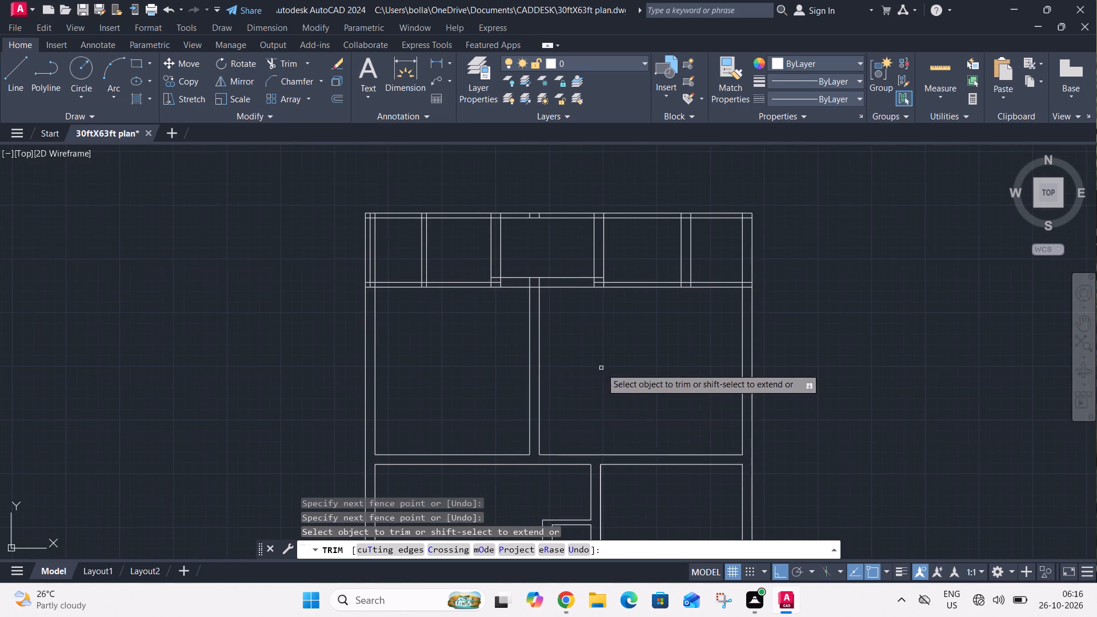
pyautogui.moveTo(601, 368); pyautogui.dragTo(627, 448, button='middle')
pyautogui.scroll(2, 393, 336)
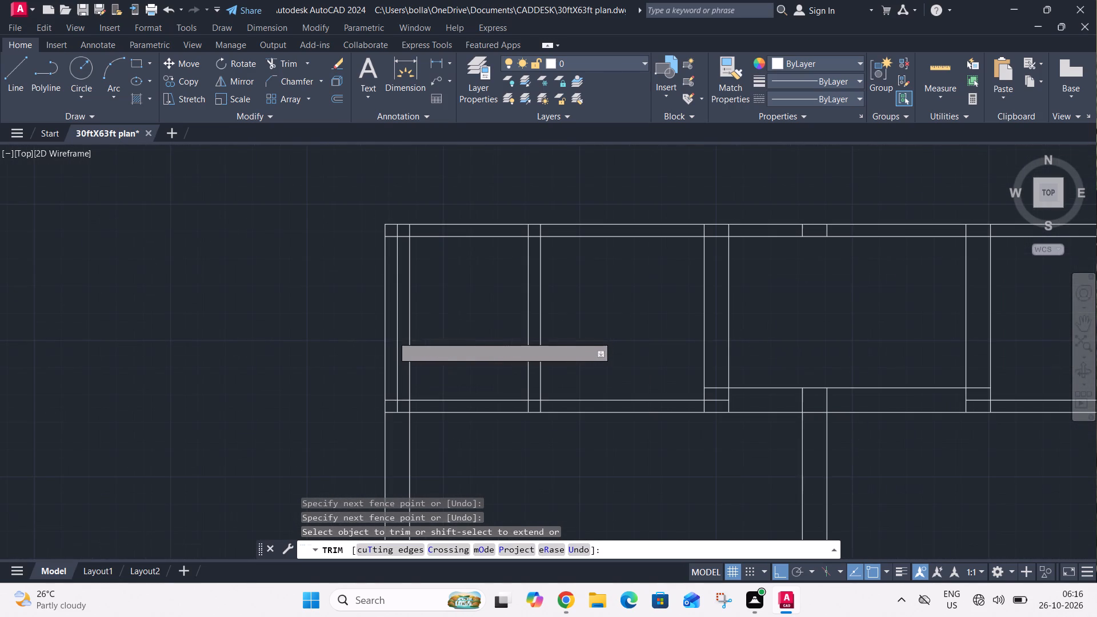
pyautogui.click(409, 328)
pyautogui.scroll(3, 398, 407)
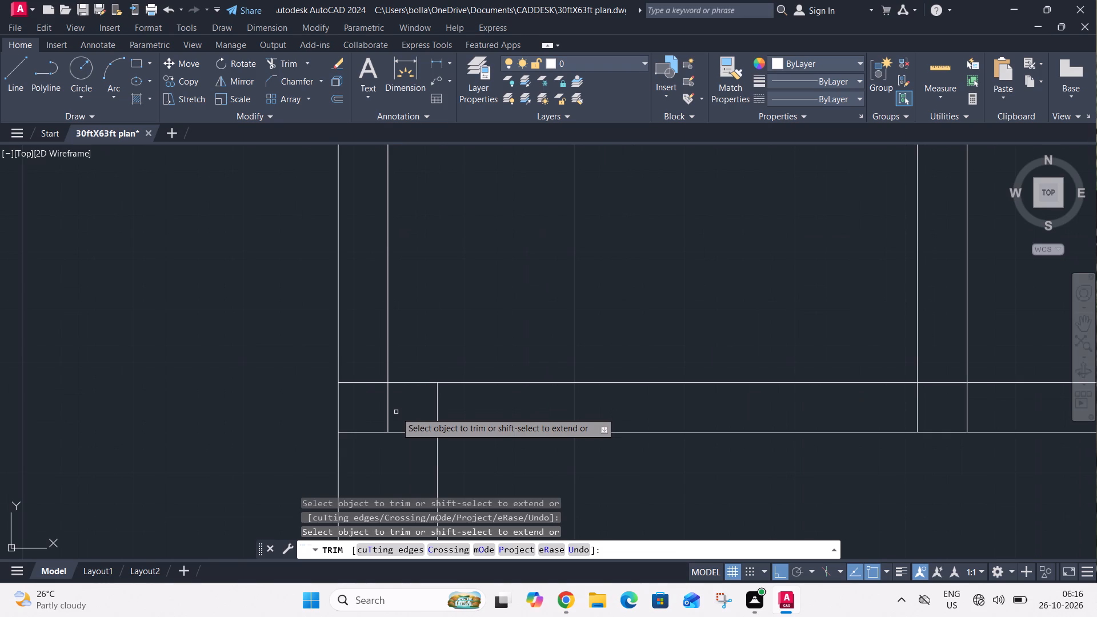
pyautogui.click(368, 364)
pyautogui.click(349, 462)
pyautogui.click(359, 415)
pyautogui.click(527, 424)
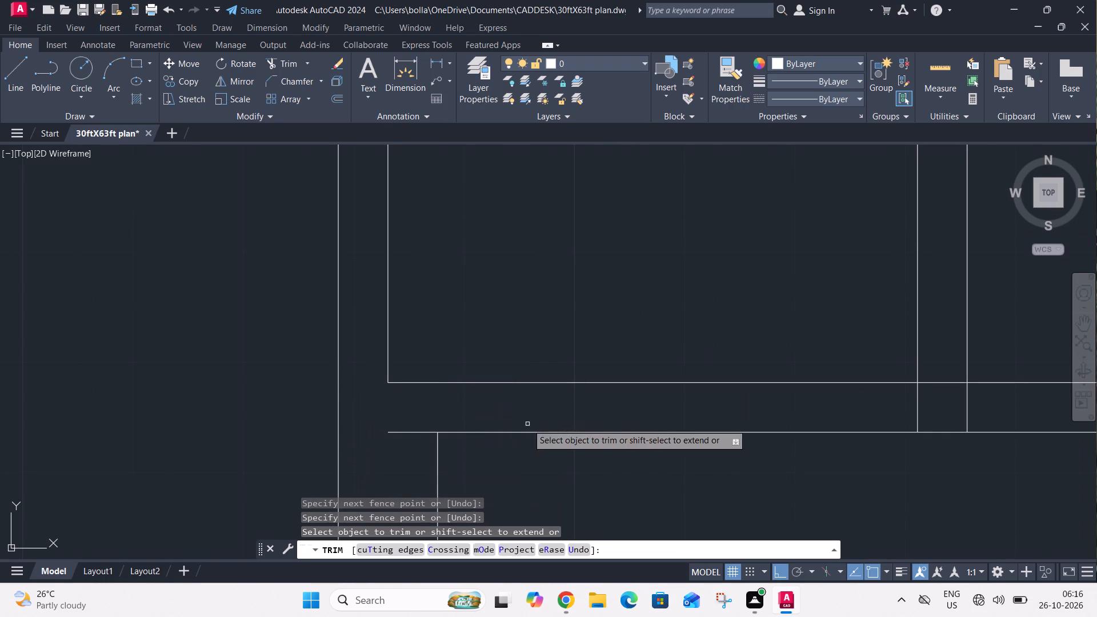
pyautogui.click(407, 412)
pyautogui.click(397, 460)
# Trim the overlapping lines where the top row's first two partitions meet its bottom wall.
pyautogui.scroll(-2, 399, 452)
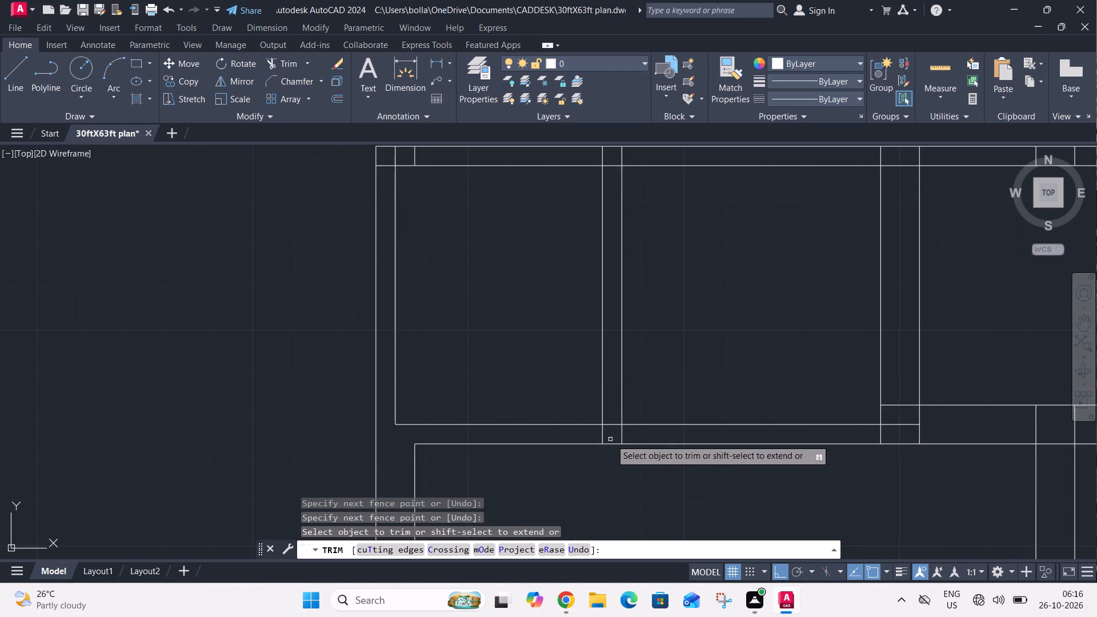
pyautogui.scroll(2, 615, 437)
pyautogui.moveTo(537, 435); pyautogui.dragTo(543, 435)
pyautogui.scroll(-2, 666, 436)
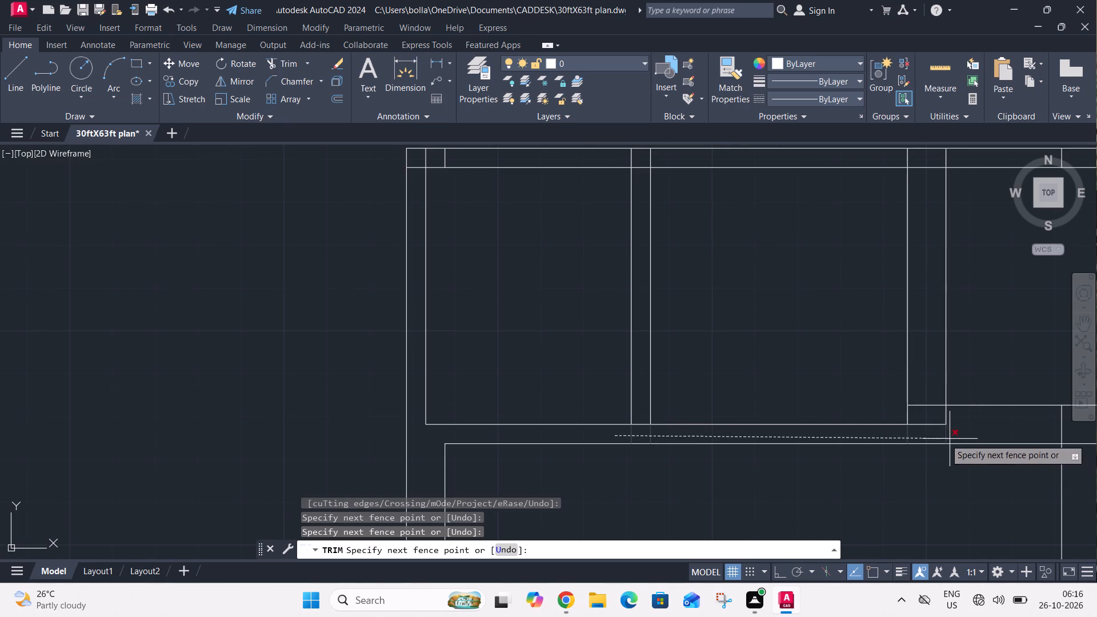
pyautogui.doubleClick(926, 435)
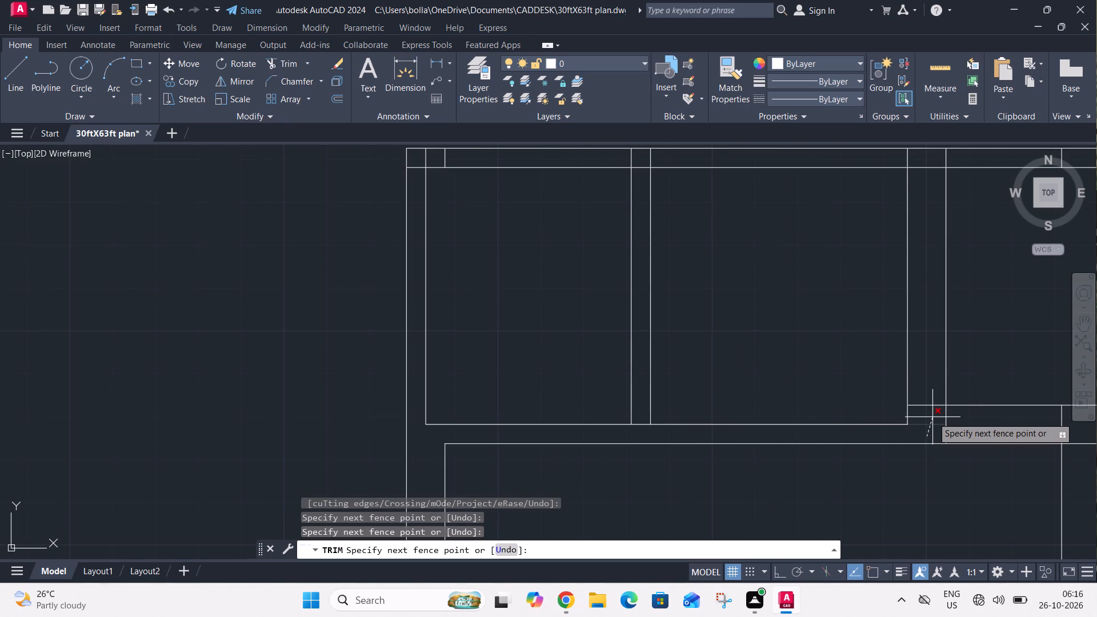
pyautogui.click(932, 380)
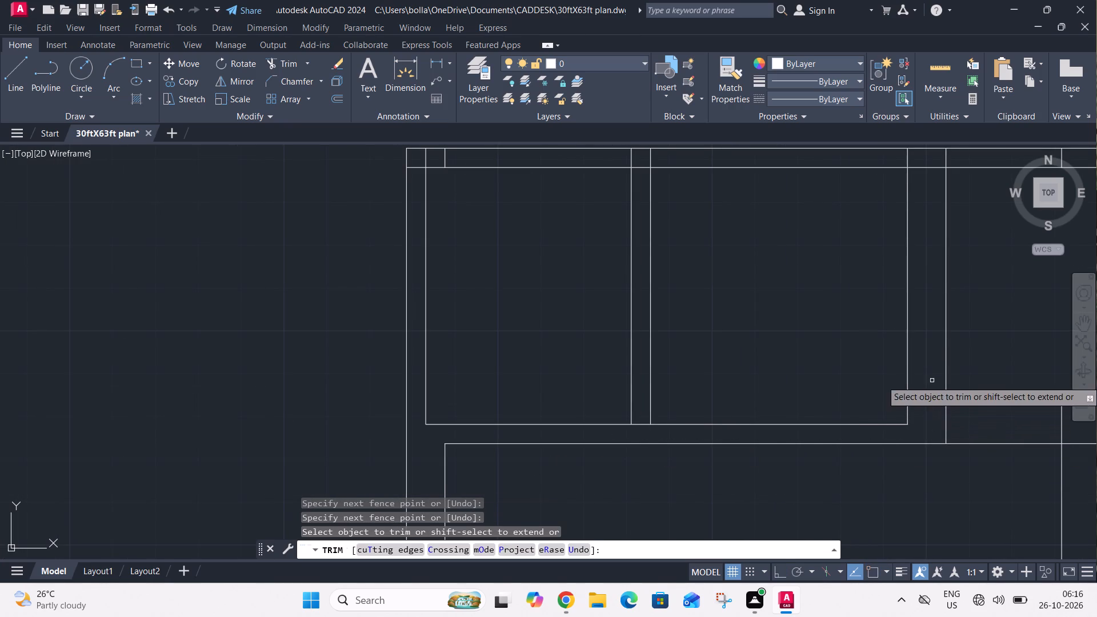
pyautogui.click(638, 422)
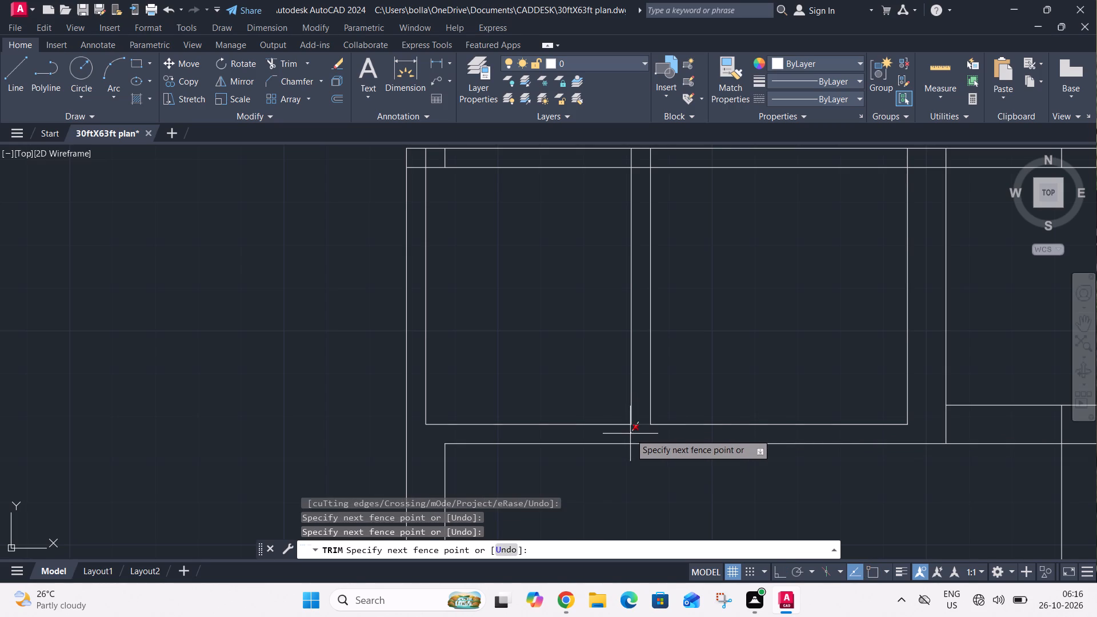
pyautogui.click(630, 434)
# Trim the overlapping lines at the plan's top-left outer corner and where the first thin partition meets the top outer wall.
pyautogui.scroll(-2, 637, 431)
pyautogui.moveTo(691, 386); pyautogui.dragTo(668, 450, button='middle')
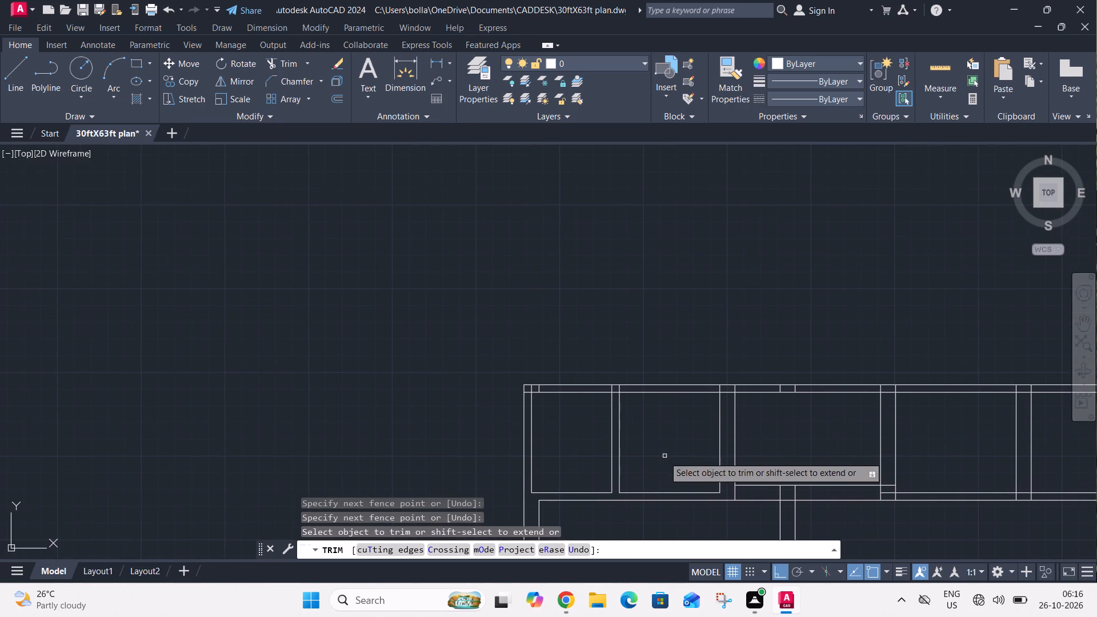
pyautogui.scroll(2, 534, 392)
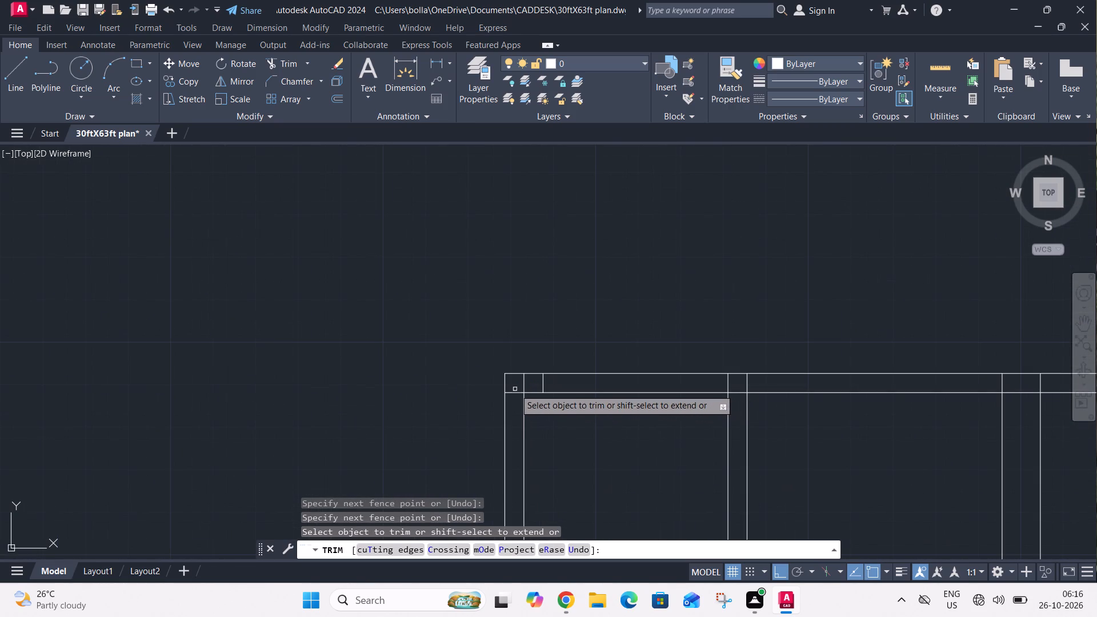
pyautogui.click(518, 400)
pyautogui.click(521, 378)
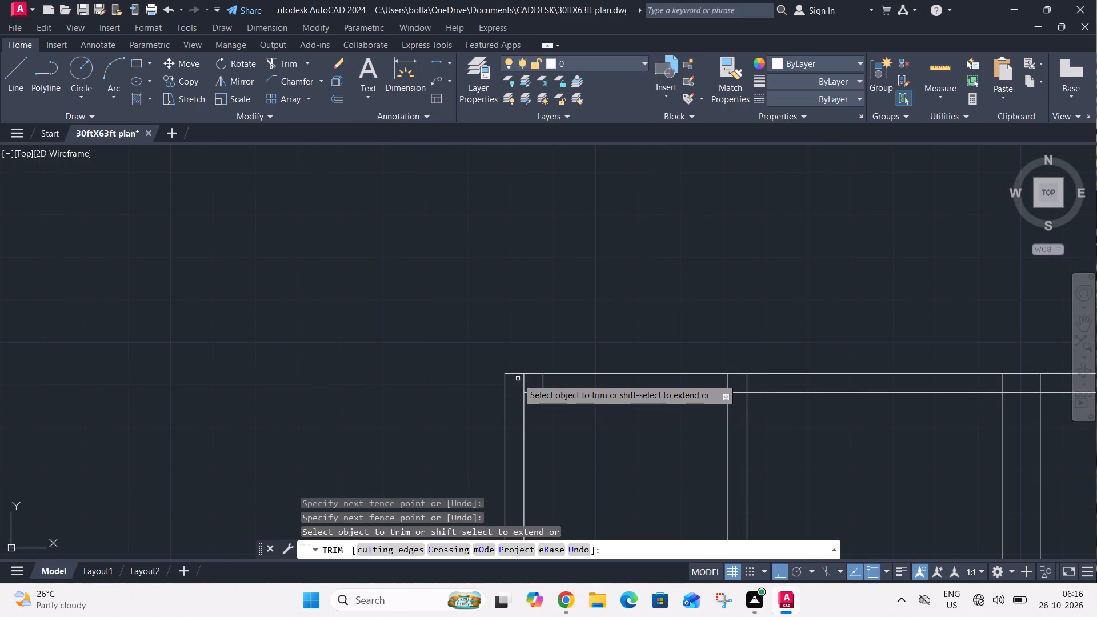
pyautogui.click(518, 379)
pyautogui.click(790, 387)
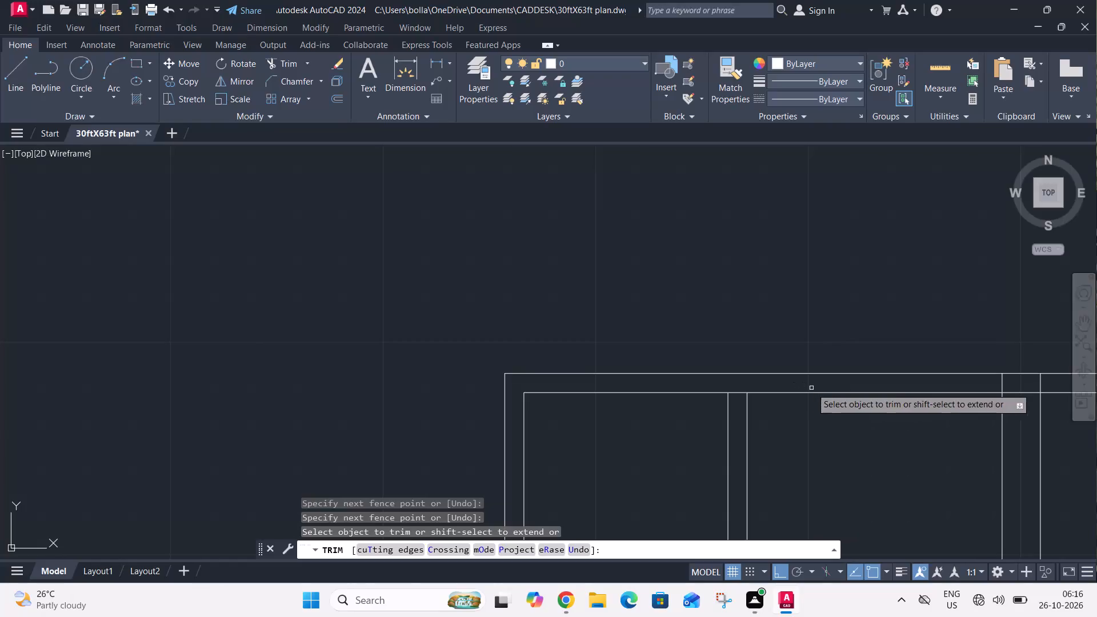
pyautogui.click(742, 393)
pyautogui.scroll(1, 830, 439)
pyautogui.moveTo(830, 438); pyautogui.dragTo(631, 456, button='middle')
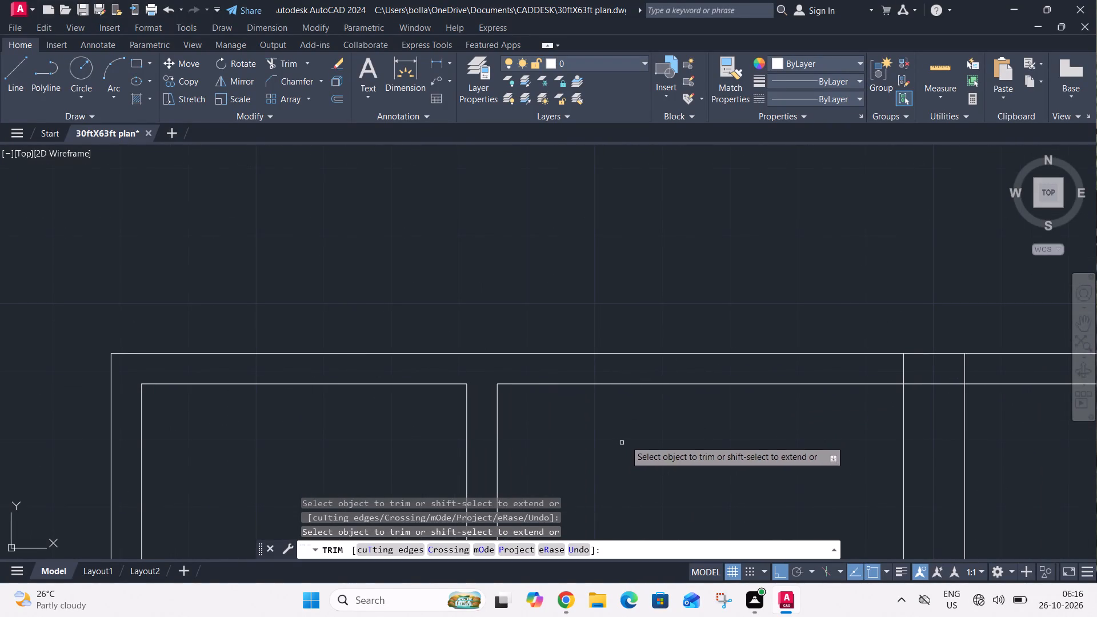
# Trim the overlapping lines where the middle top room's two side partitions meet the top outer wall, plus the stray stubs between them.
pyautogui.scroll(-1, 746, 423)
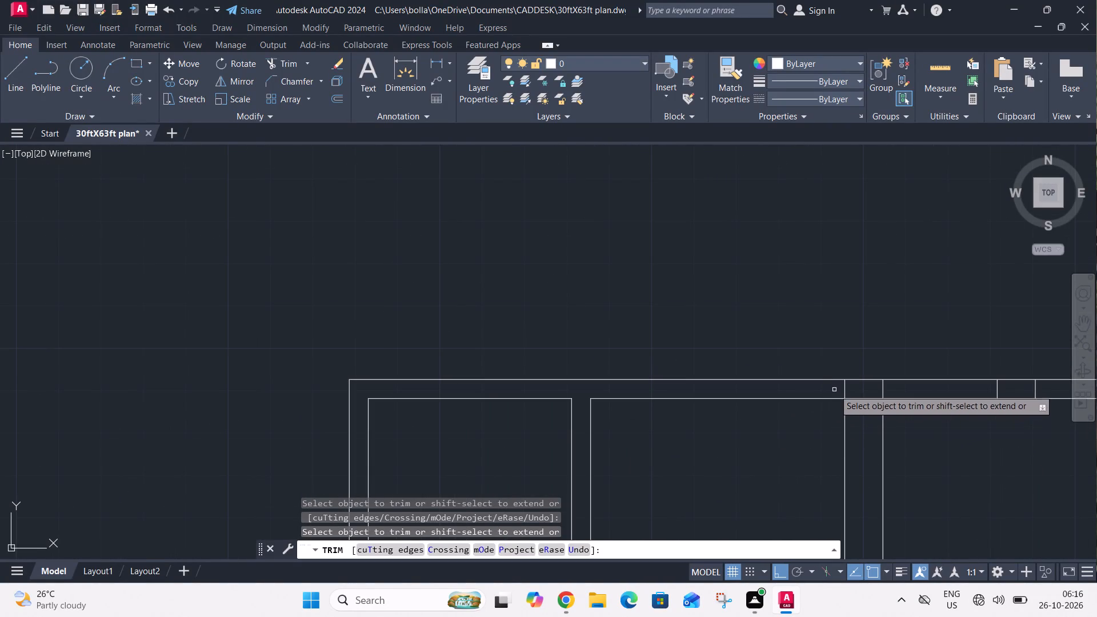
pyautogui.click(834, 390)
pyautogui.click(859, 389)
pyautogui.moveTo(922, 442); pyautogui.dragTo(517, 436, button='middle')
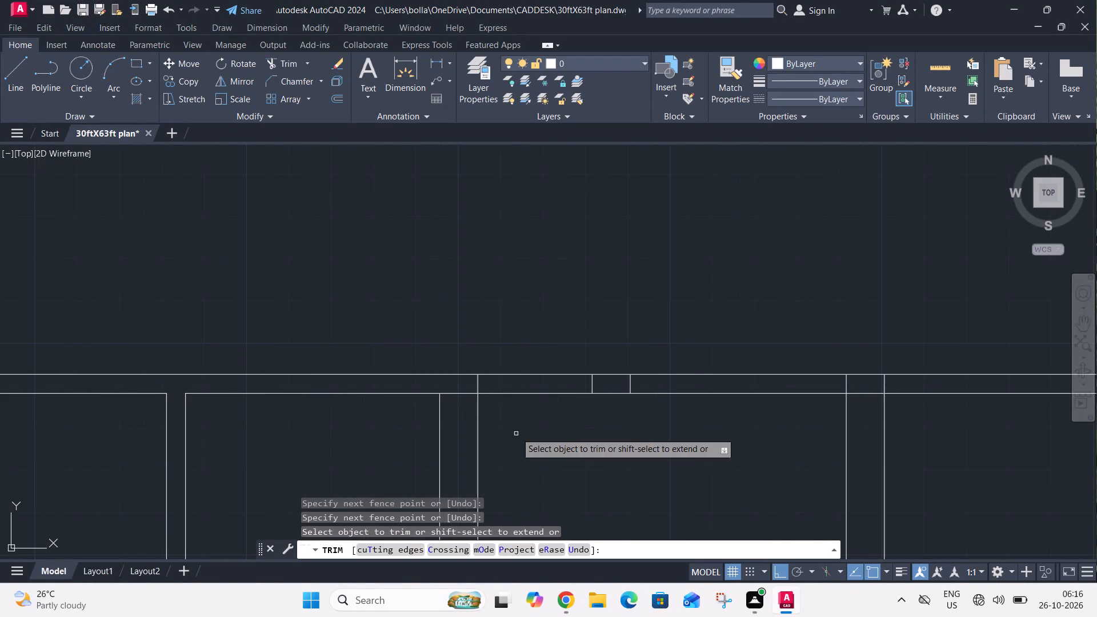
pyautogui.click(558, 383)
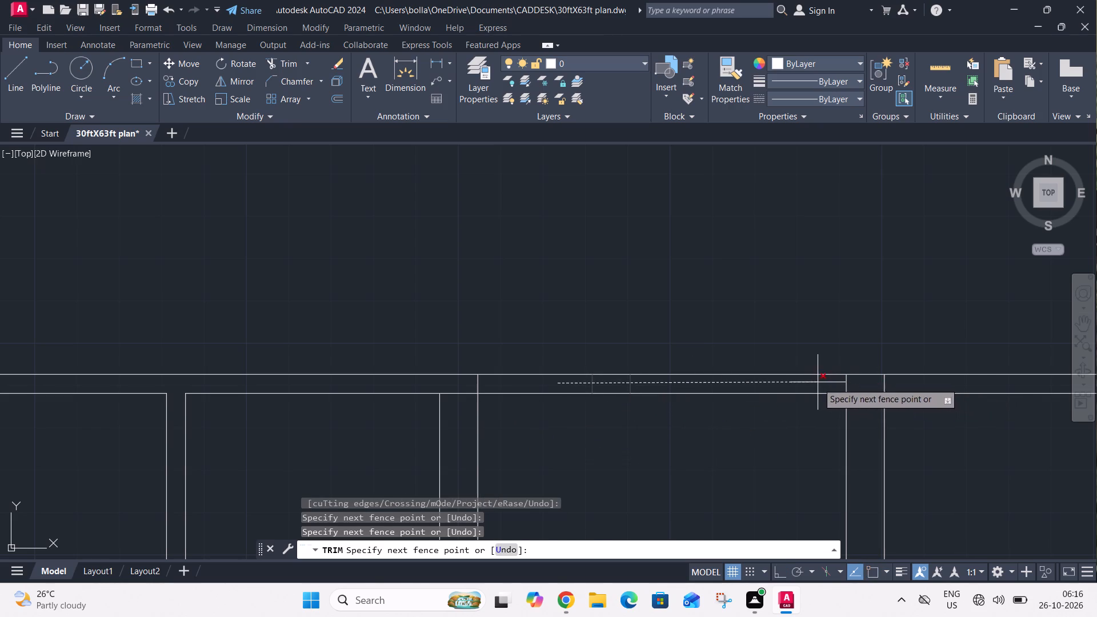
pyautogui.click(819, 384)
pyautogui.click(868, 384)
pyautogui.click(906, 386)
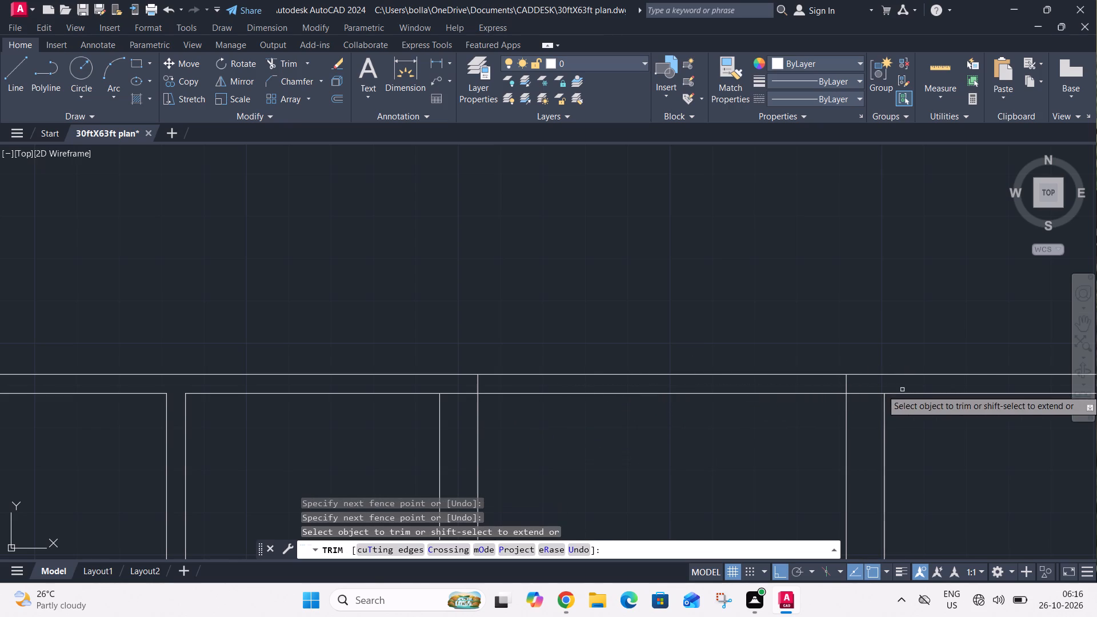
pyautogui.scroll(-1, 902, 412)
pyautogui.click(884, 400)
pyautogui.scroll(-2, 884, 400)
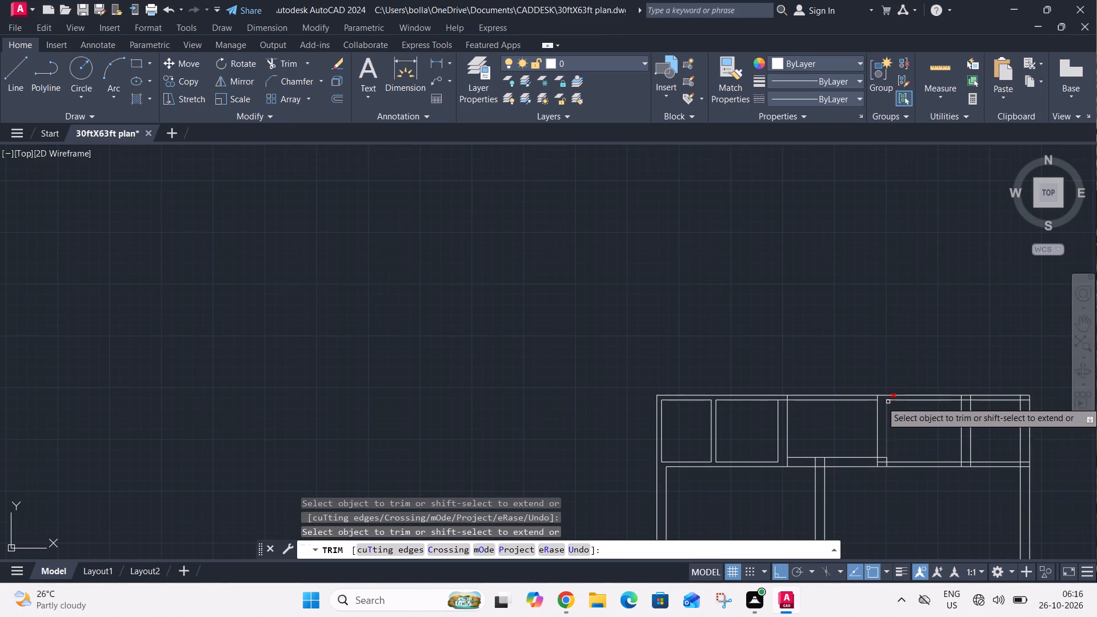
pyautogui.moveTo(915, 420); pyautogui.dragTo(835, 426, button='middle')
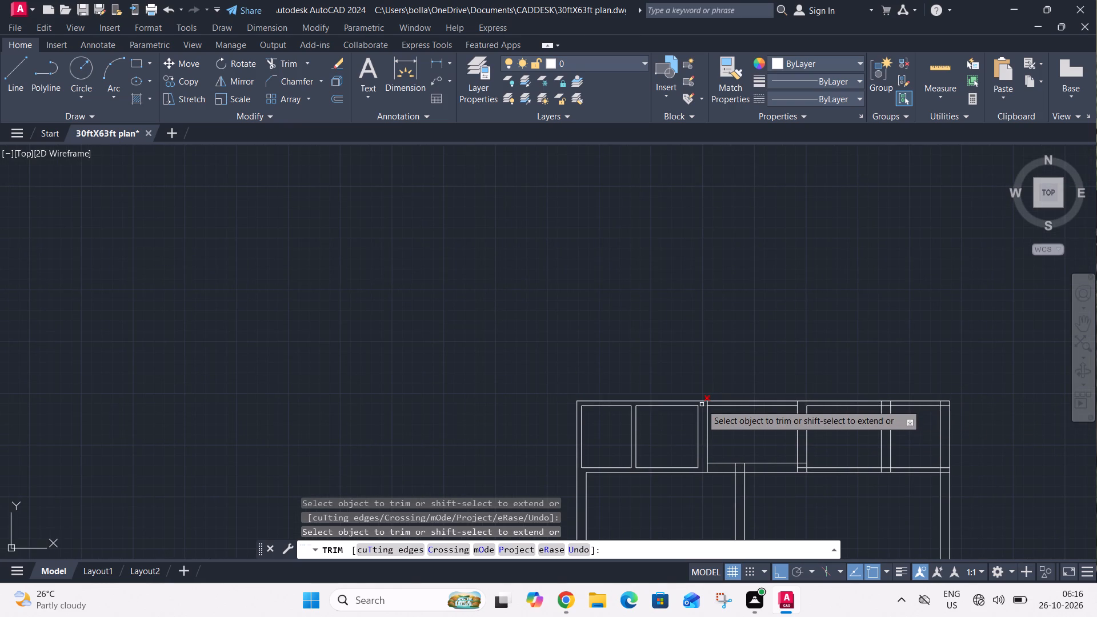
pyautogui.click(702, 404)
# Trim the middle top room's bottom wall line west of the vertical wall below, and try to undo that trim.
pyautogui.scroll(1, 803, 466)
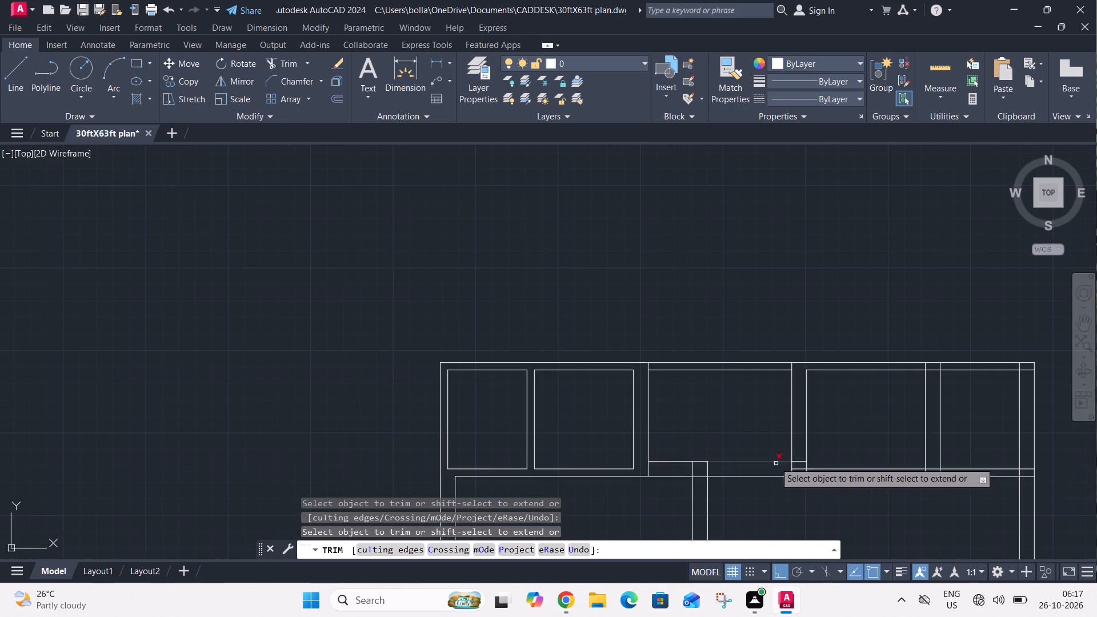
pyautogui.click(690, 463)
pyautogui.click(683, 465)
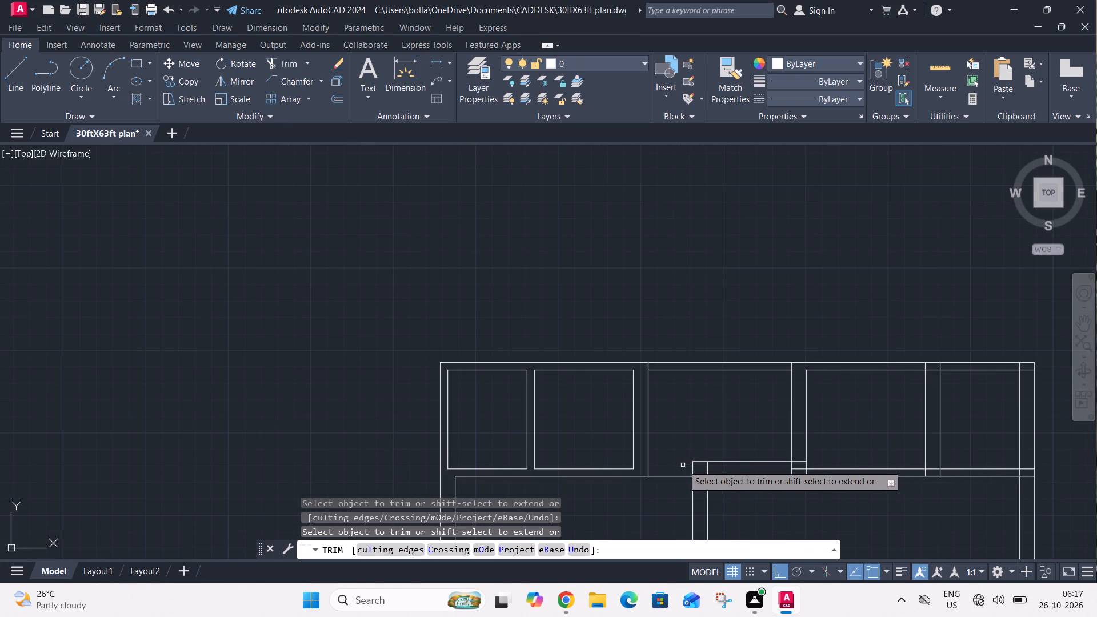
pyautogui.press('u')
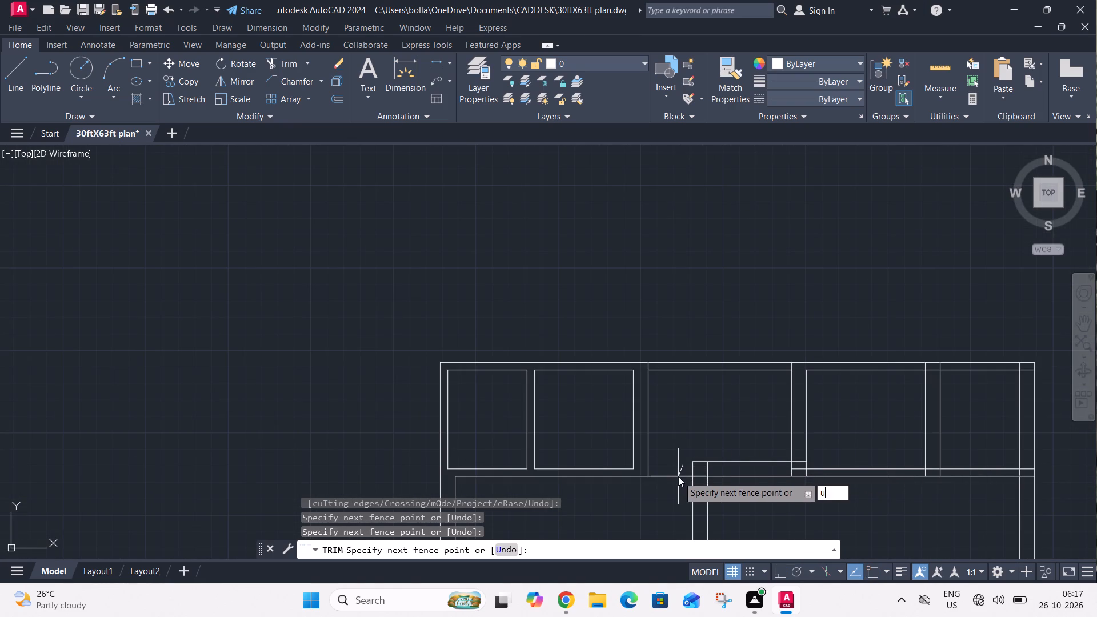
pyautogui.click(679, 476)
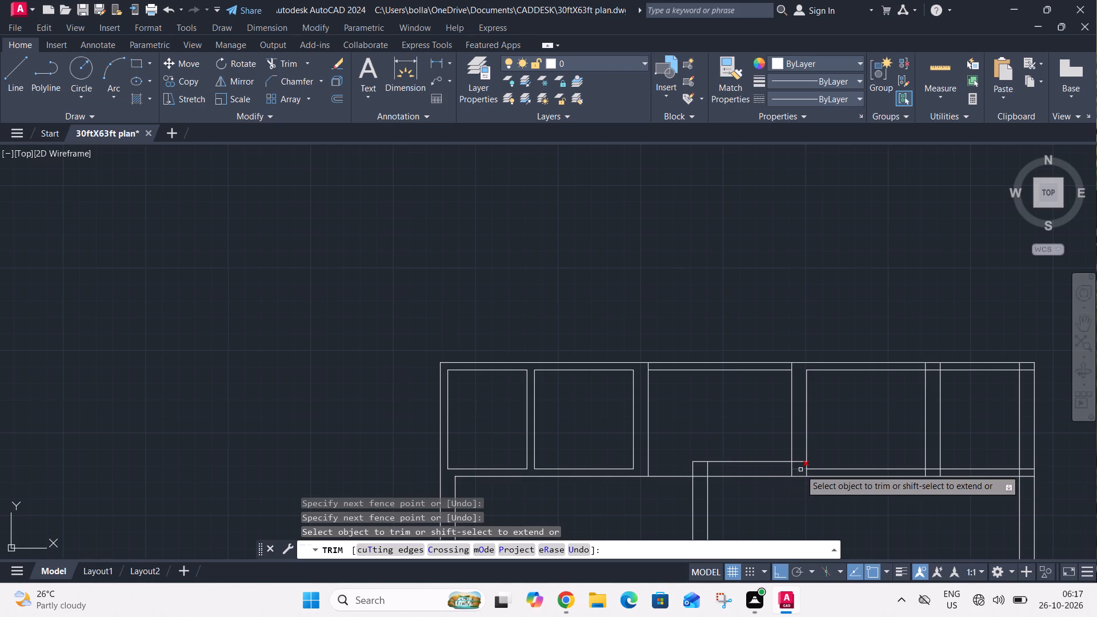
# Trim the overlapping lines where the middle top room's right partition meets the top row's bottom wall.
pyautogui.click(802, 450)
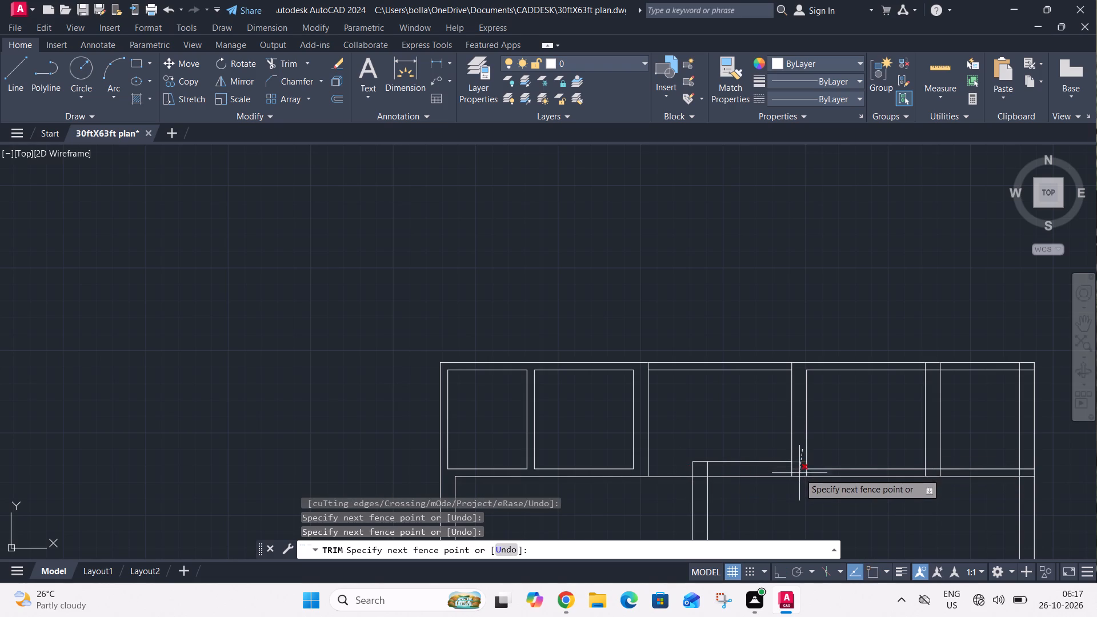
pyautogui.click(799, 475)
pyautogui.click(804, 474)
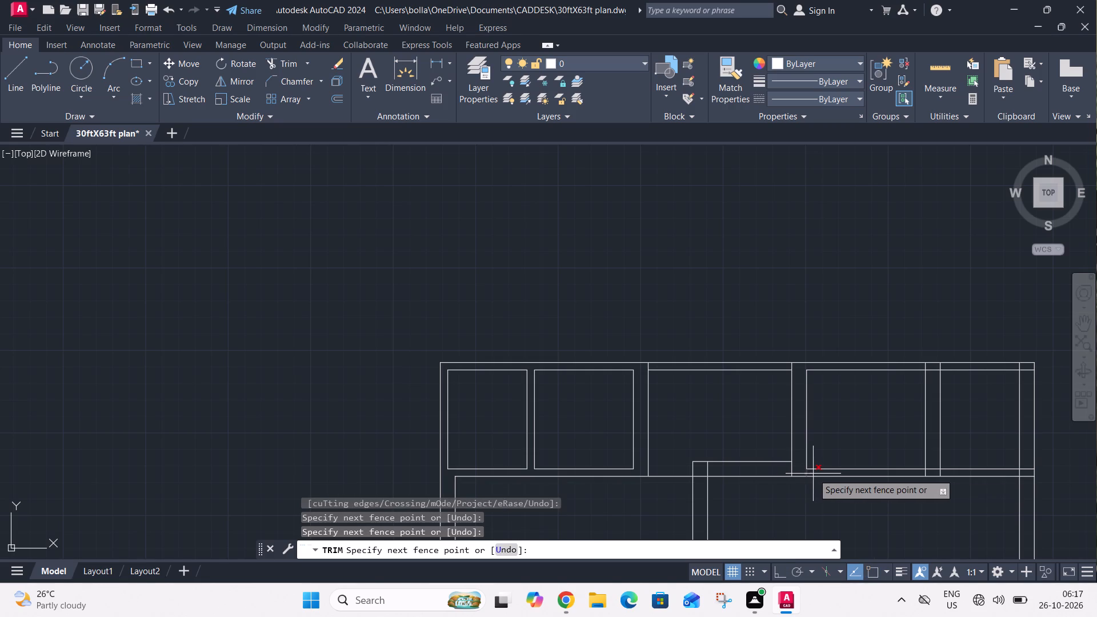
pyautogui.click(813, 474)
# Trim the overlapping lines where the top row's last partition meets its bottom wall.
pyautogui.moveTo(857, 490); pyautogui.dragTo(662, 484, button='middle')
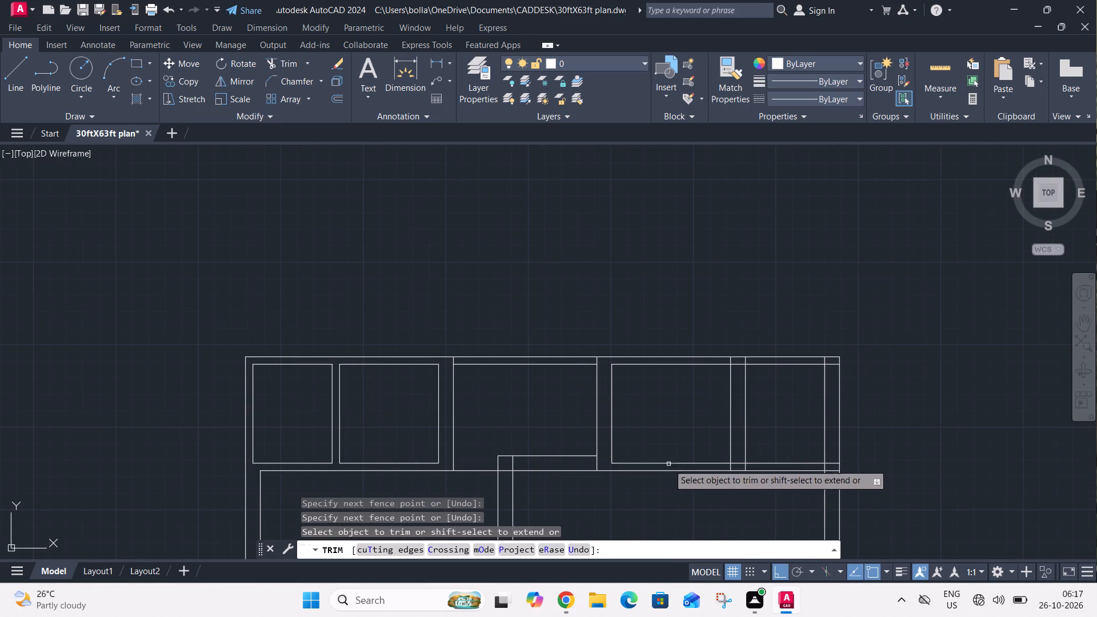
pyautogui.scroll(3, 742, 467)
pyautogui.moveTo(667, 462); pyautogui.dragTo(682, 461)
pyautogui.moveTo(789, 470); pyautogui.dragTo(789, 469)
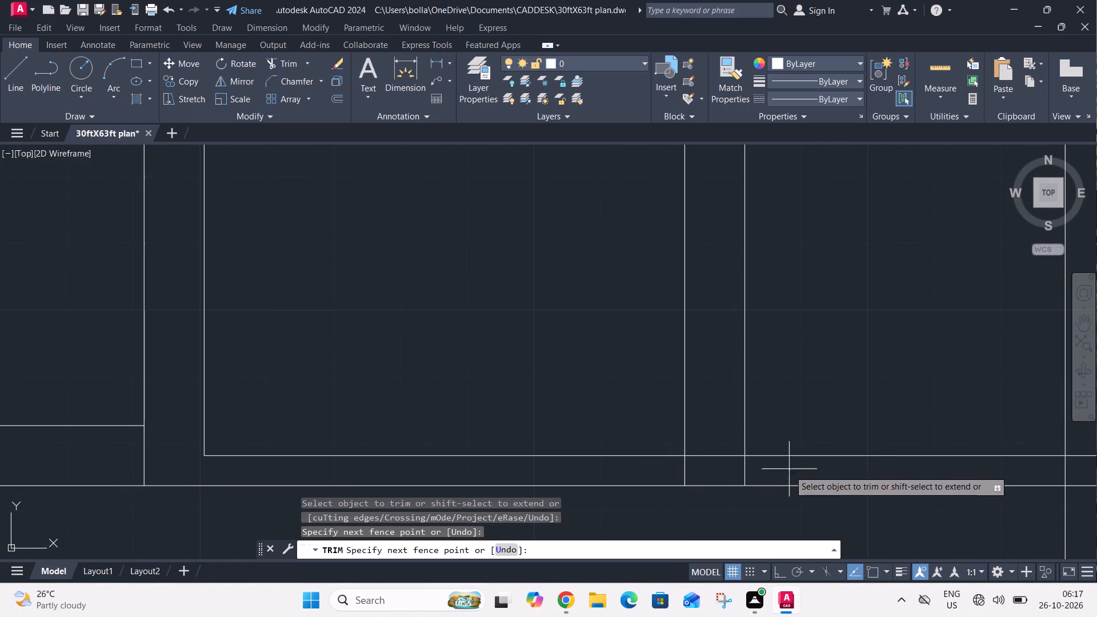
pyautogui.moveTo(789, 469); pyautogui.dragTo(783, 469)
pyautogui.click(660, 470)
pyautogui.click(711, 470)
pyautogui.click(715, 419)
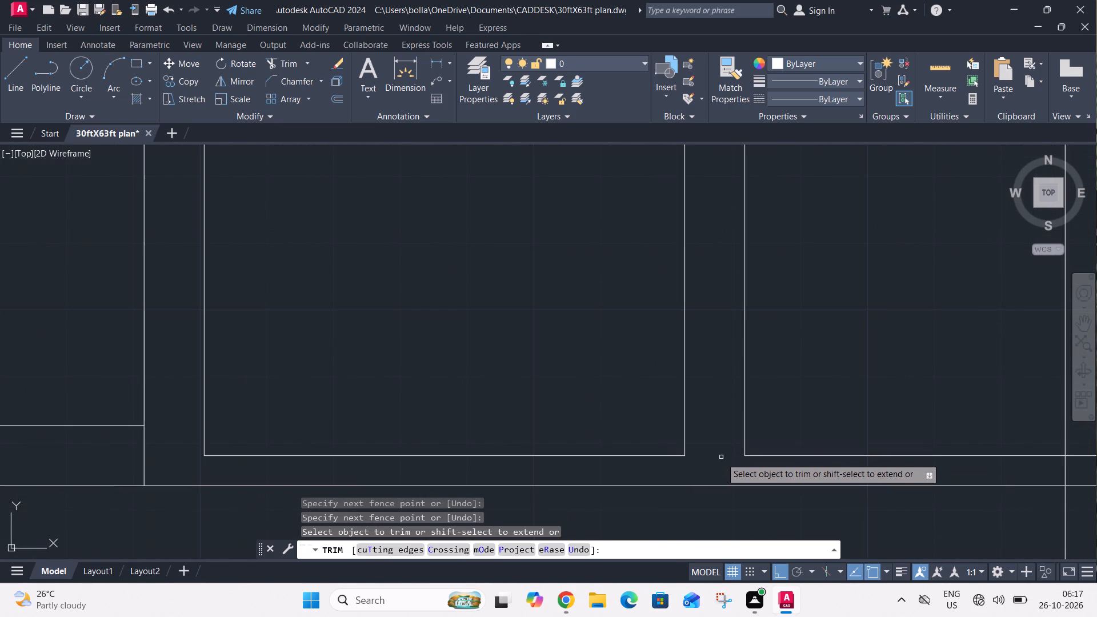
# Trim the overlapping lines where the top row's last partition meets the top outer wall.
pyautogui.scroll(-3, 722, 459)
pyautogui.scroll(3, 707, 357)
pyautogui.click(707, 359)
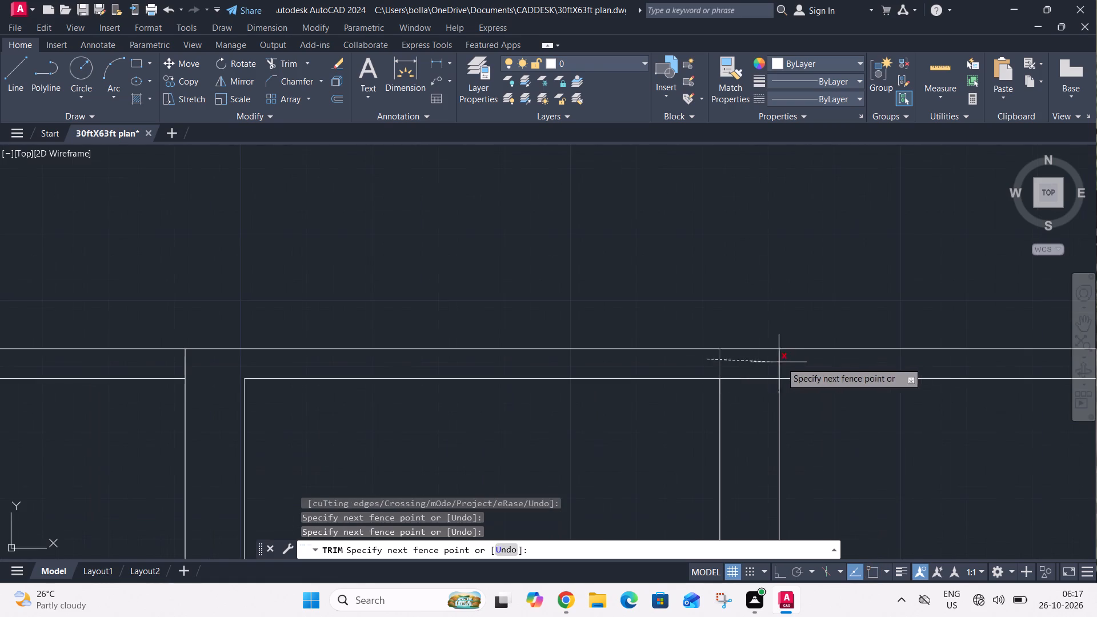
pyautogui.click(813, 364)
pyautogui.moveTo(749, 360); pyautogui.dragTo(750, 367)
pyautogui.click(742, 399)
# Trim the overlapping lines at the plan's top-right outer corner.
pyautogui.scroll(-4, 738, 385)
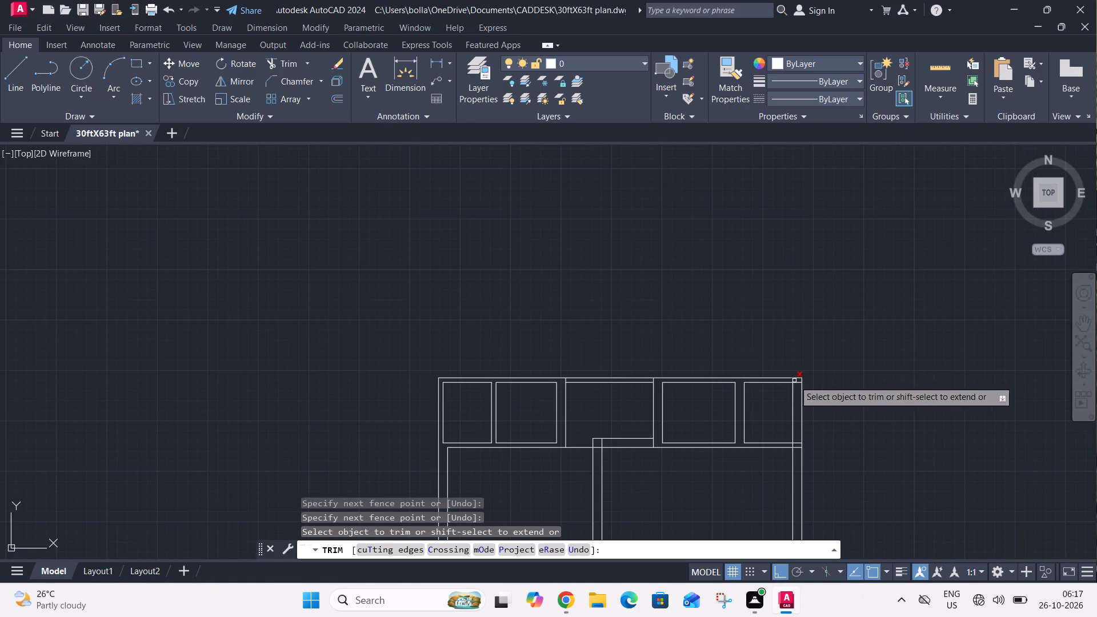
pyautogui.scroll(4, 794, 380)
pyautogui.click(744, 381)
pyautogui.click(797, 380)
pyautogui.moveTo(798, 382); pyautogui.dragTo(797, 388)
pyautogui.click(795, 428)
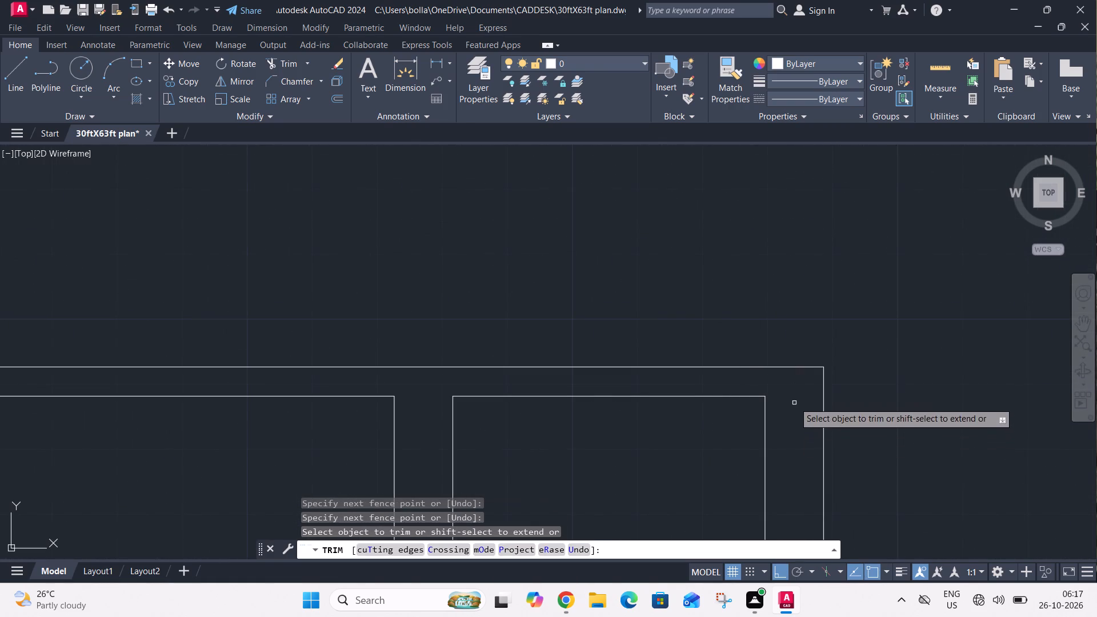
# Trim the overlapping lines where the top row's bottom wall meets the right outer wall, and end the Trim command.
pyautogui.scroll(-4, 800, 375)
pyautogui.scroll(4, 806, 444)
pyautogui.moveTo(763, 361); pyautogui.dragTo(759, 369)
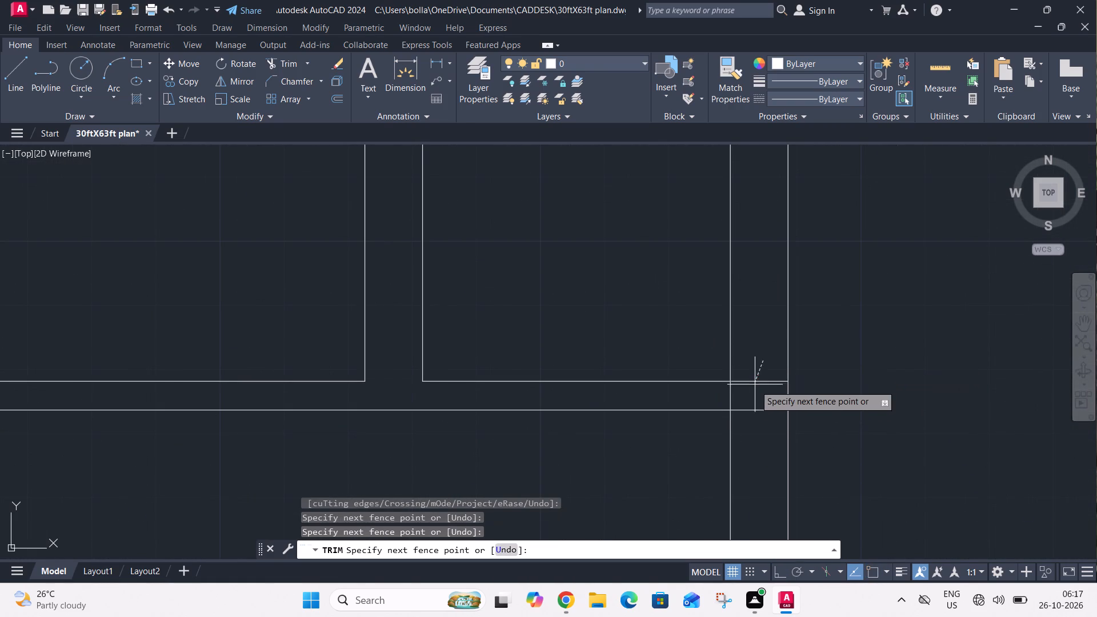
pyautogui.click(752, 412)
pyautogui.click(752, 400)
pyautogui.click(710, 401)
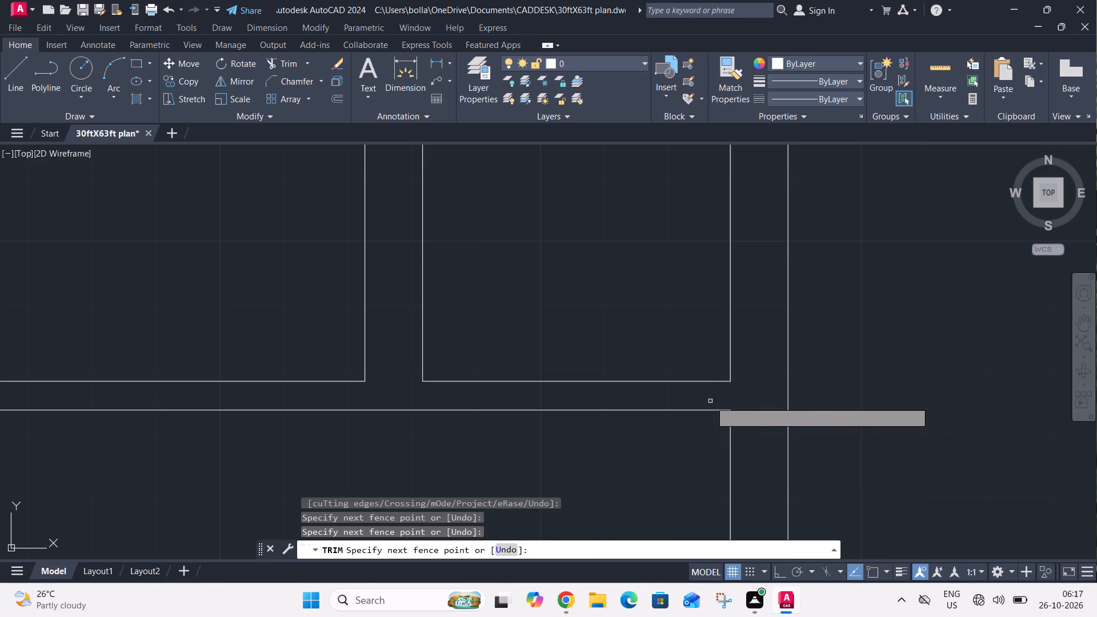
pyautogui.press('Escape')
# Stretch the shortened end of the middle top room's bottom wall line to that room's left partition.
pyautogui.scroll(-4, 751, 414)
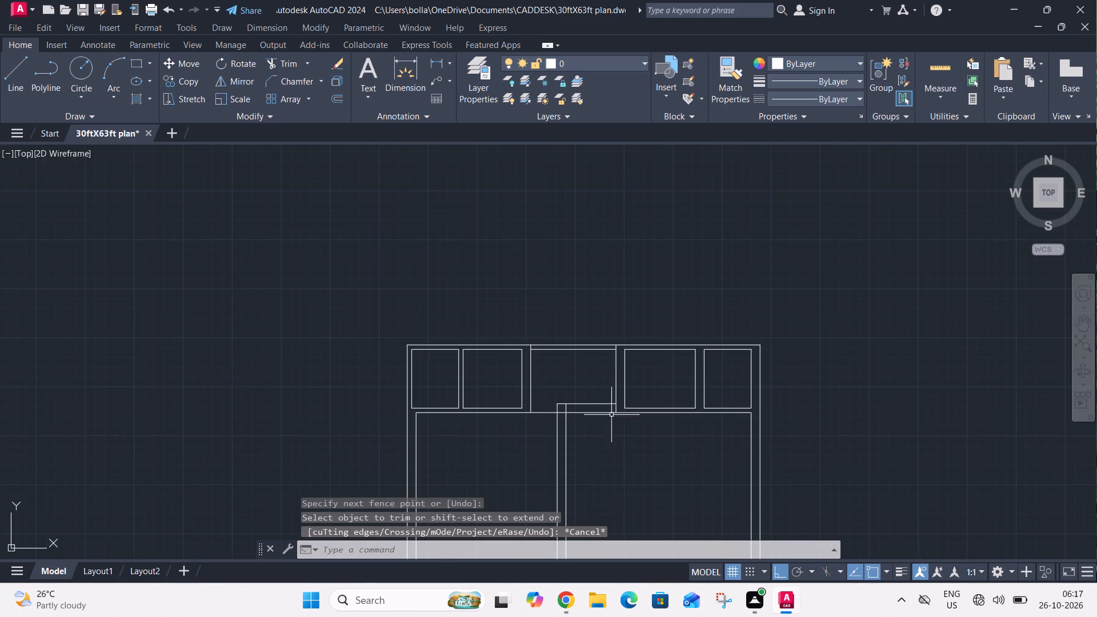
pyautogui.scroll(3, 552, 428)
pyautogui.click(595, 333)
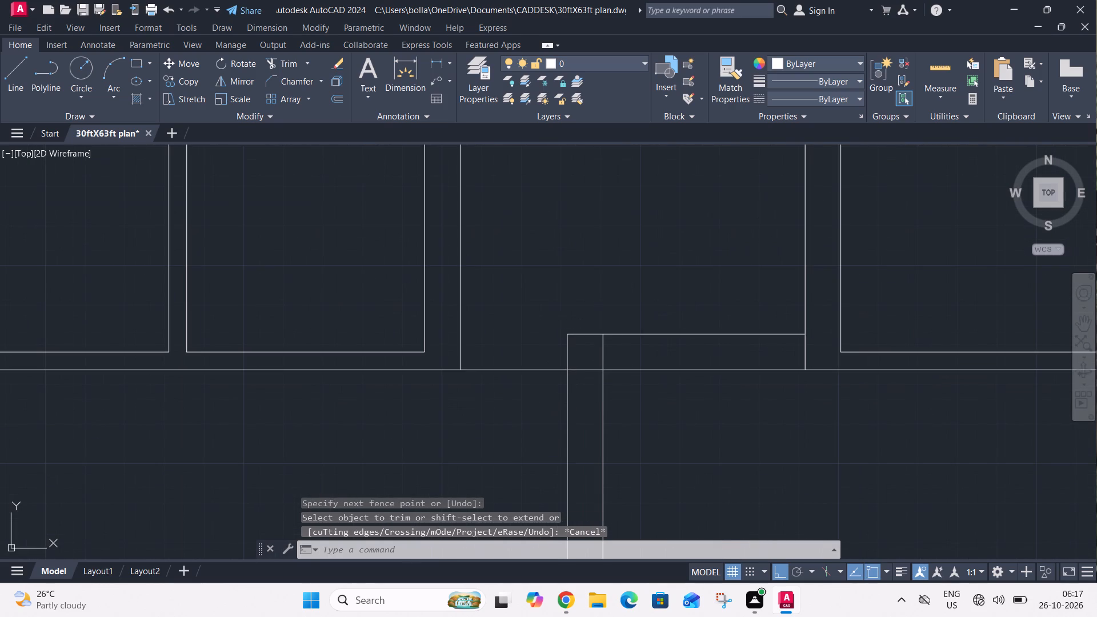
pyautogui.click(568, 333)
pyautogui.click(460, 337)
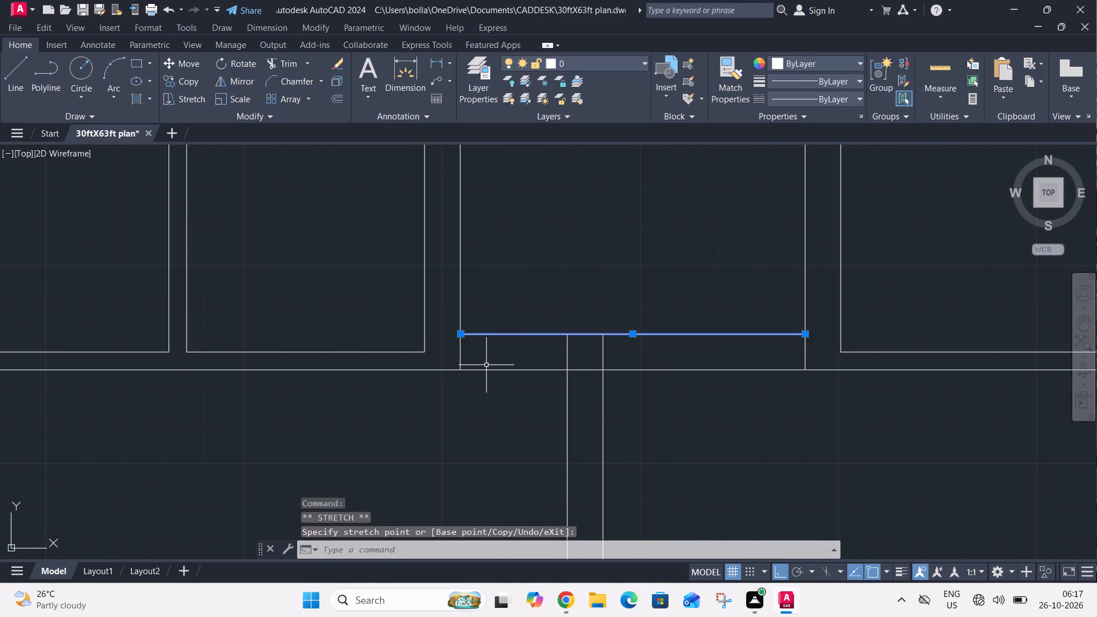
pyautogui.press('Escape')
# Offset the left and top inner wall lines of the left room above the large bottom room 3' into the room.
pyautogui.scroll(-3, 521, 363)
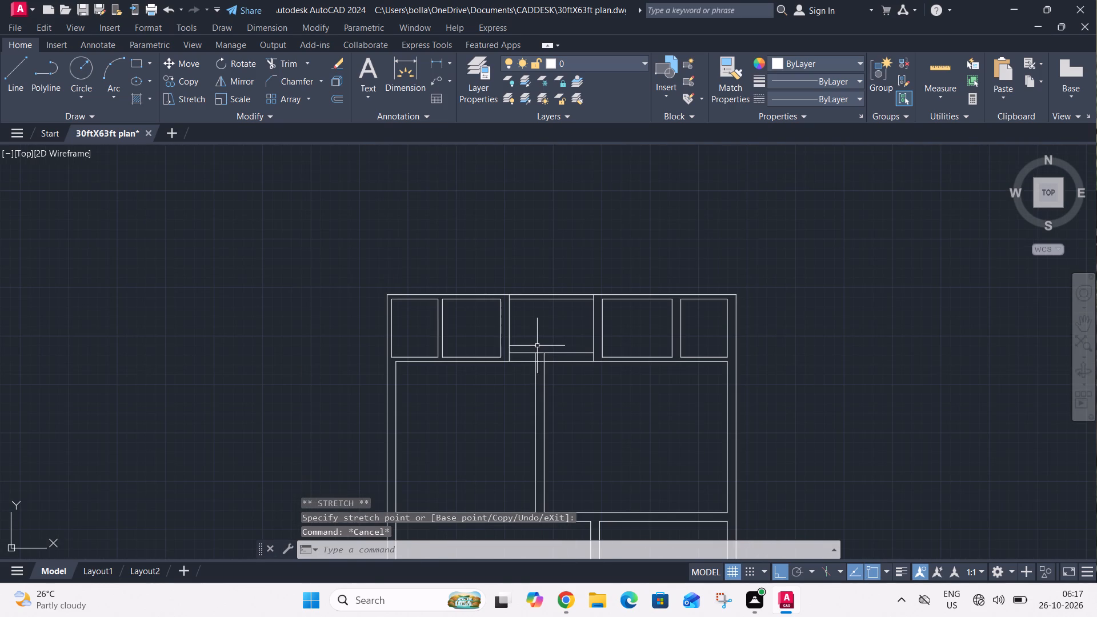
pyautogui.scroll(-2, 521, 362)
pyautogui.moveTo(509, 383); pyautogui.dragTo(522, 360, button='middle')
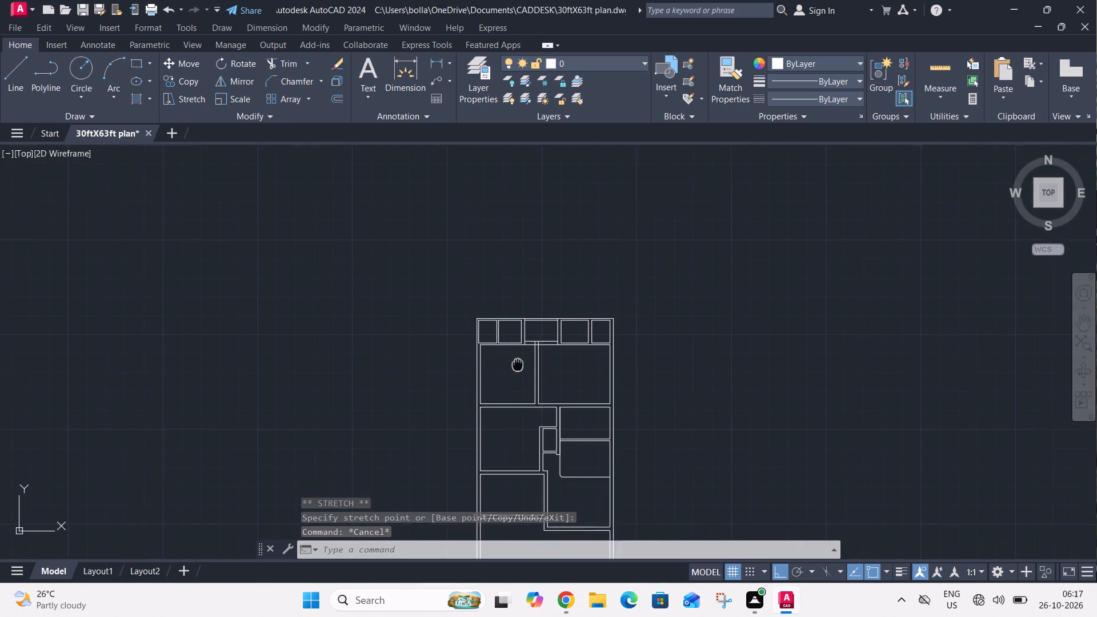
pyautogui.moveTo(522, 360); pyautogui.dragTo(574, 323, button='middle')
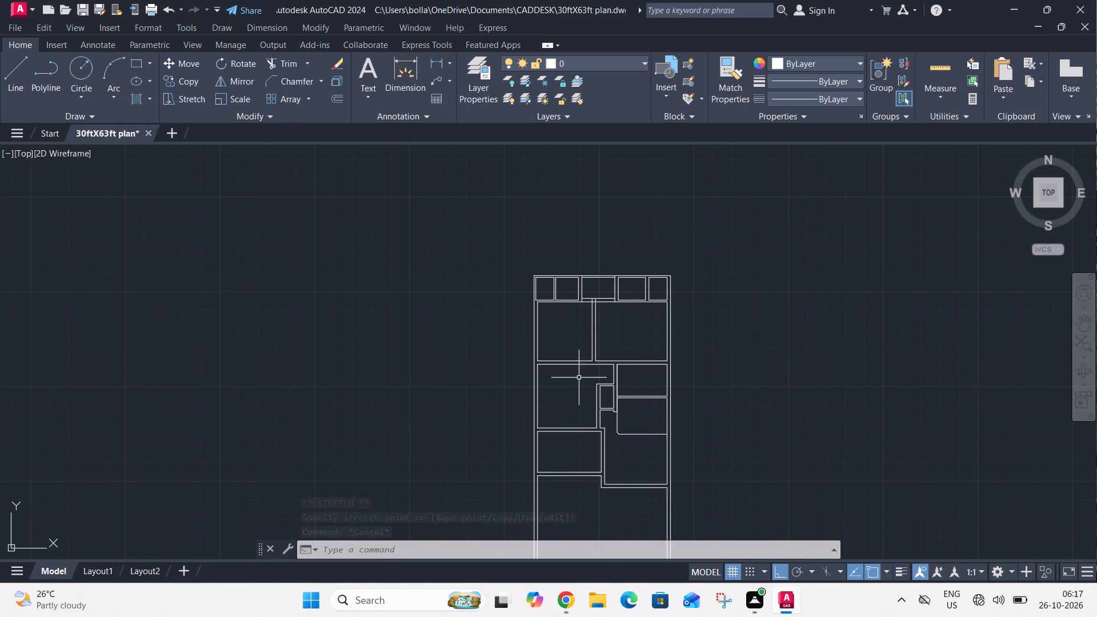
pyautogui.moveTo(624, 380); pyautogui.dragTo(611, 338, button='middle')
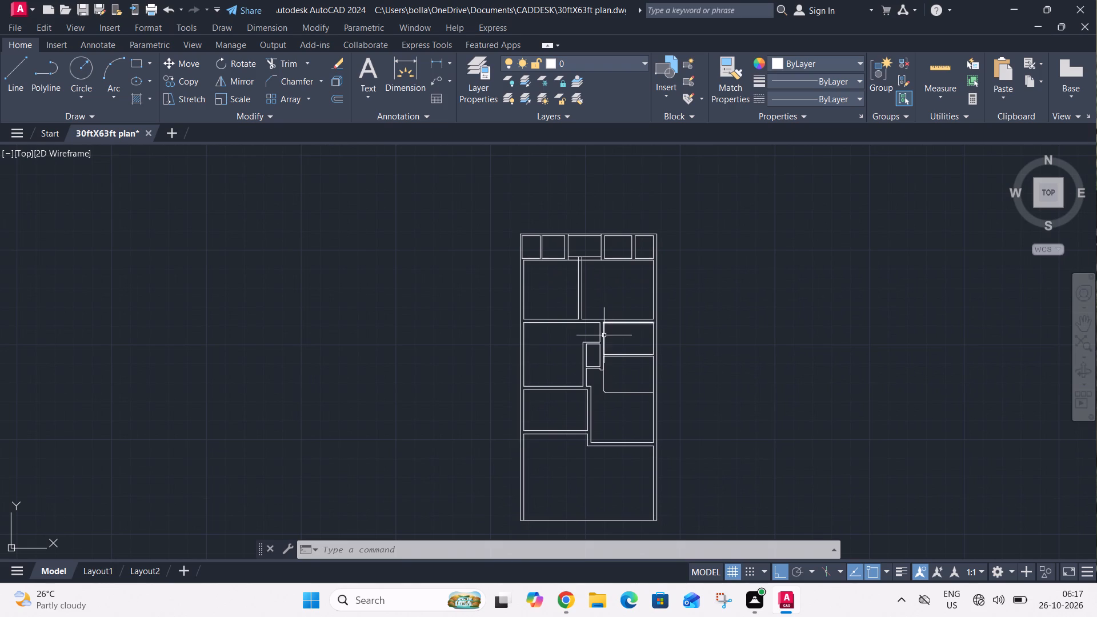
pyautogui.moveTo(603, 336); pyautogui.dragTo(603, 266, button='middle')
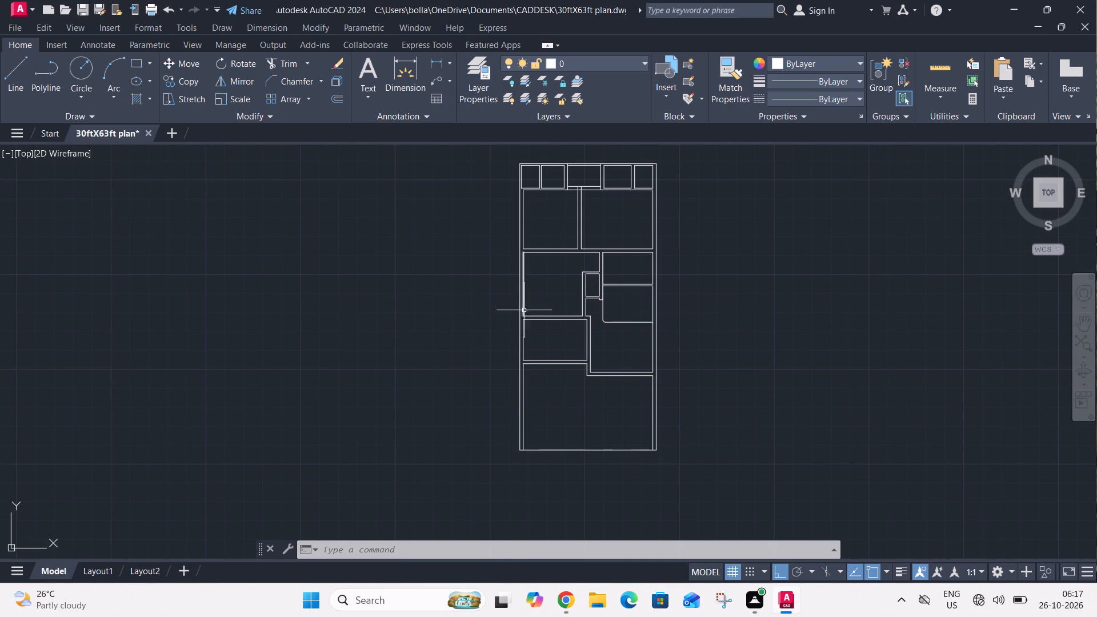
pyautogui.scroll(4, 520, 336)
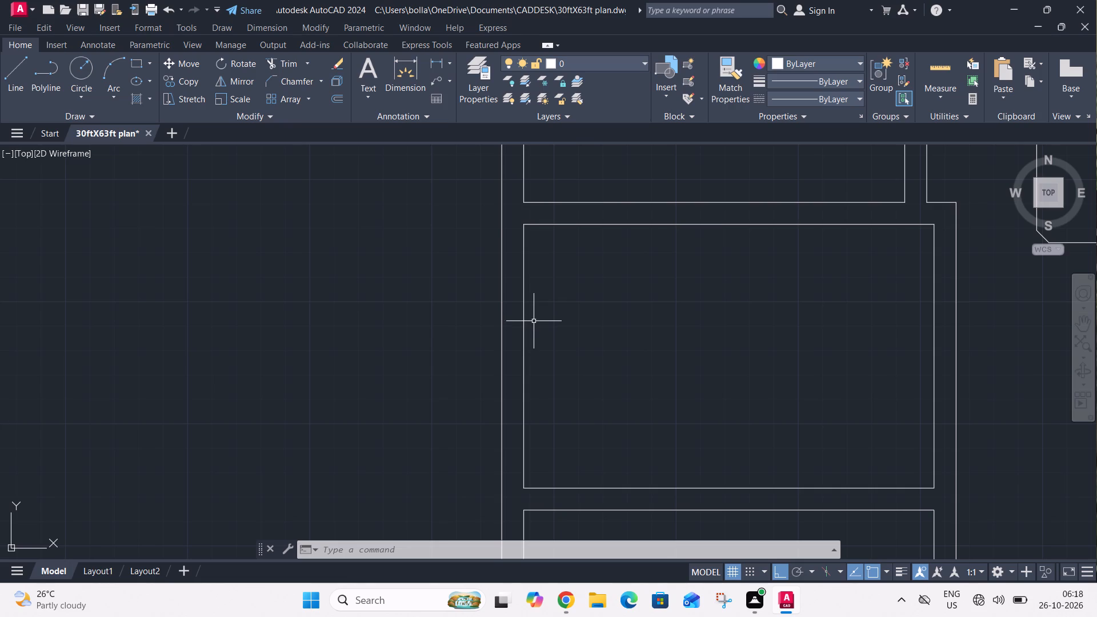
pyautogui.press('o')
pyautogui.press('space')
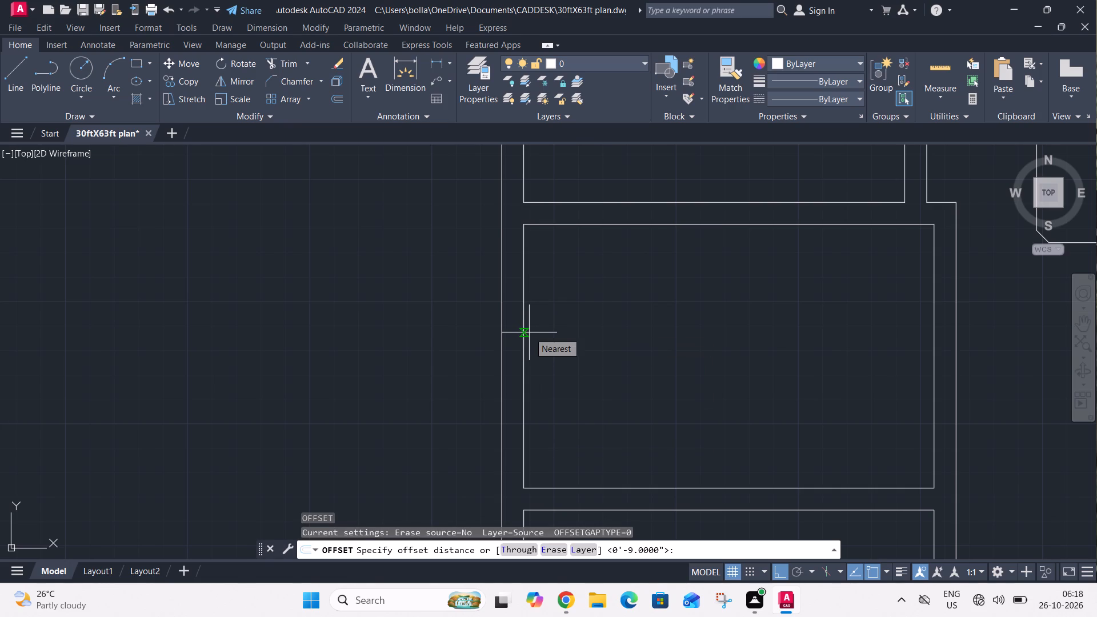
pyautogui.write("3'")
pyautogui.press('Return')
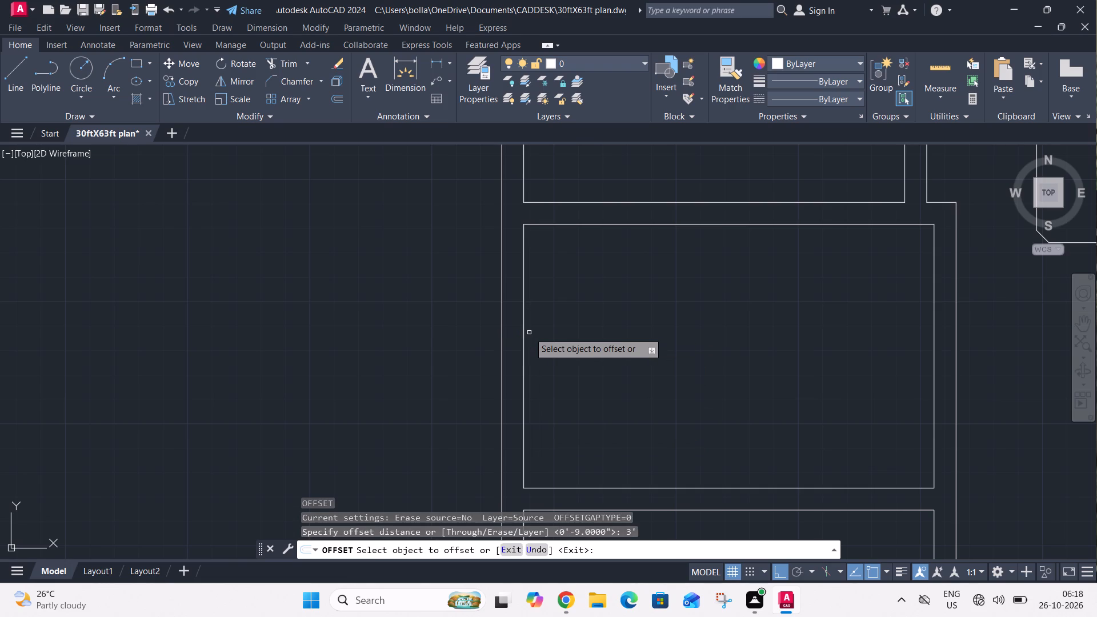
pyautogui.click(526, 344)
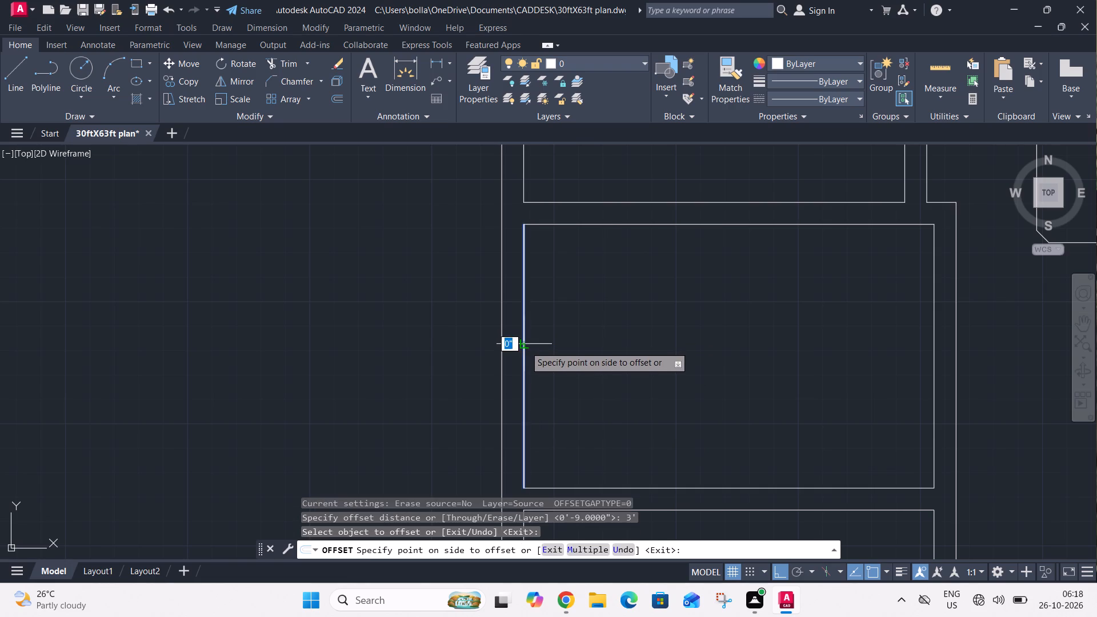
pyautogui.click(553, 350)
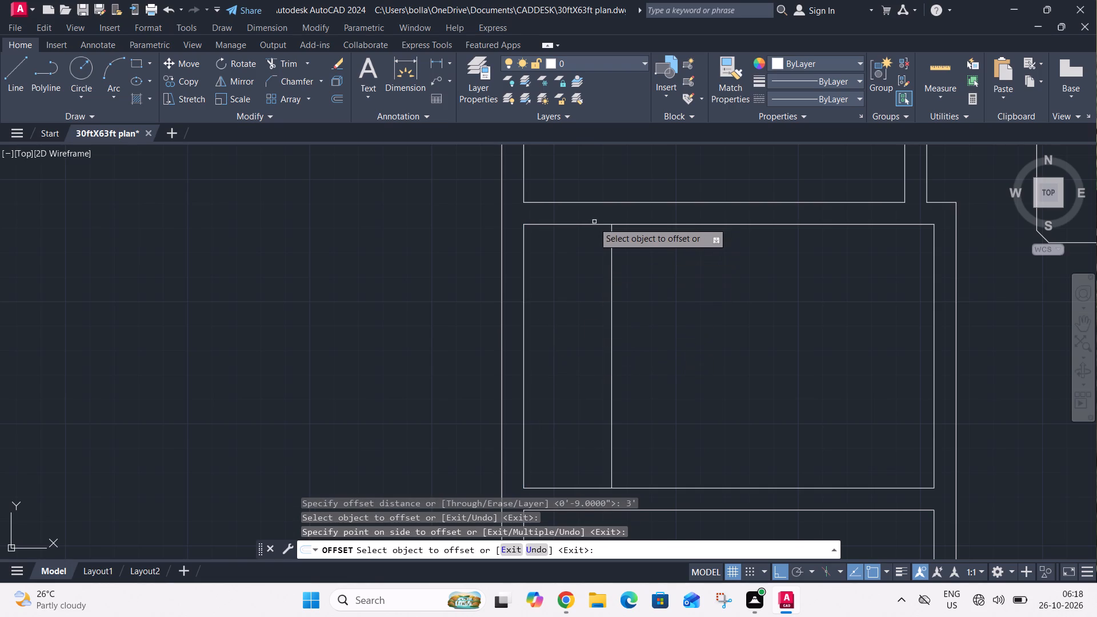
pyautogui.click(594, 223)
pyautogui.click(596, 267)
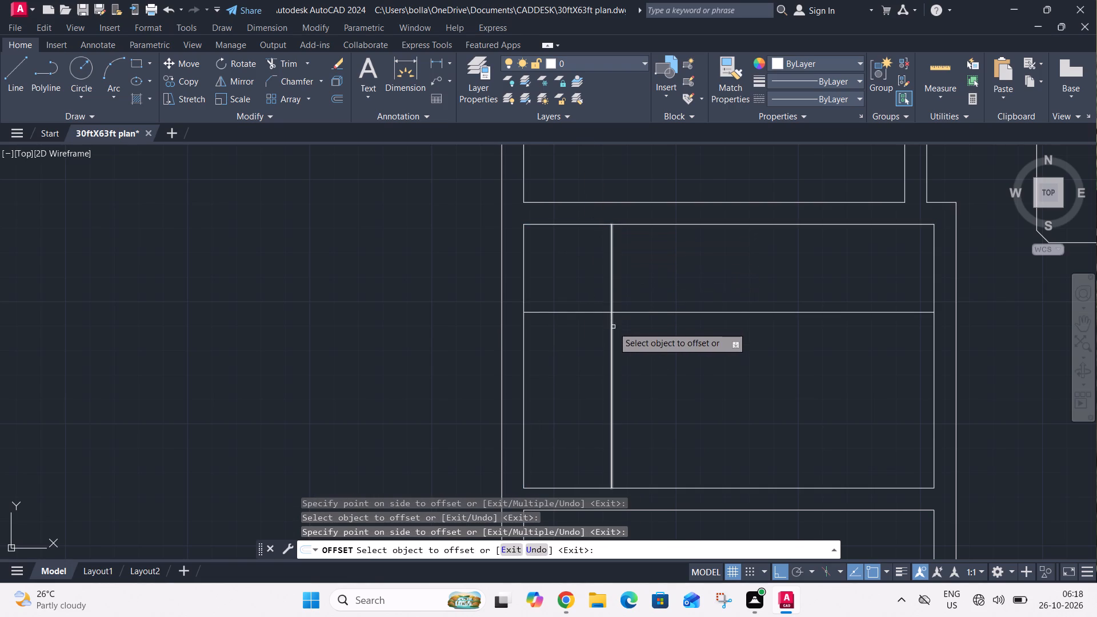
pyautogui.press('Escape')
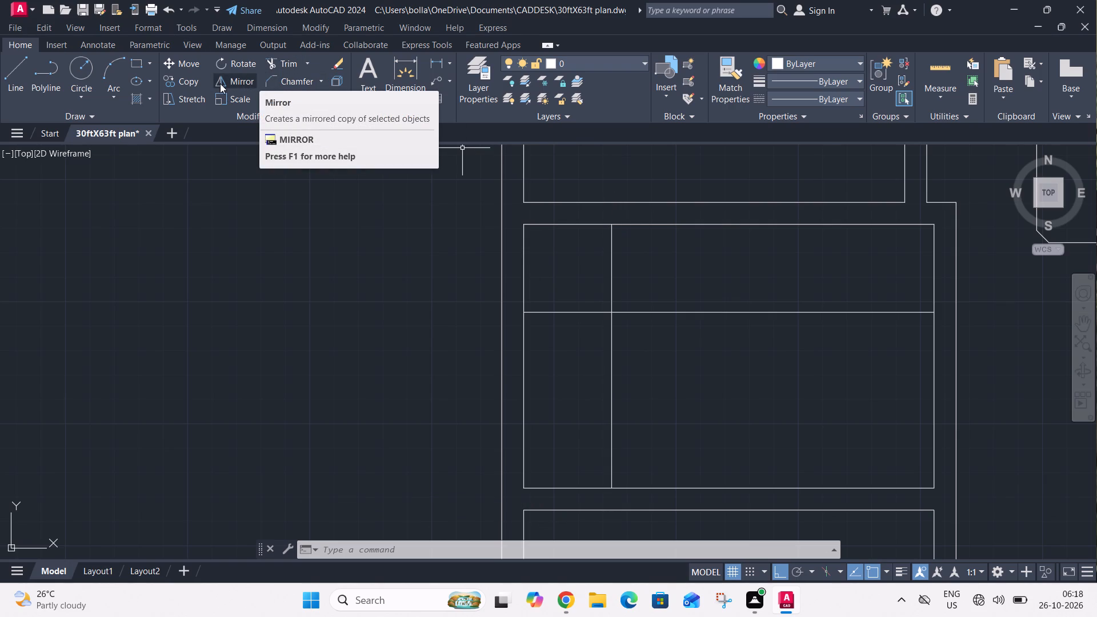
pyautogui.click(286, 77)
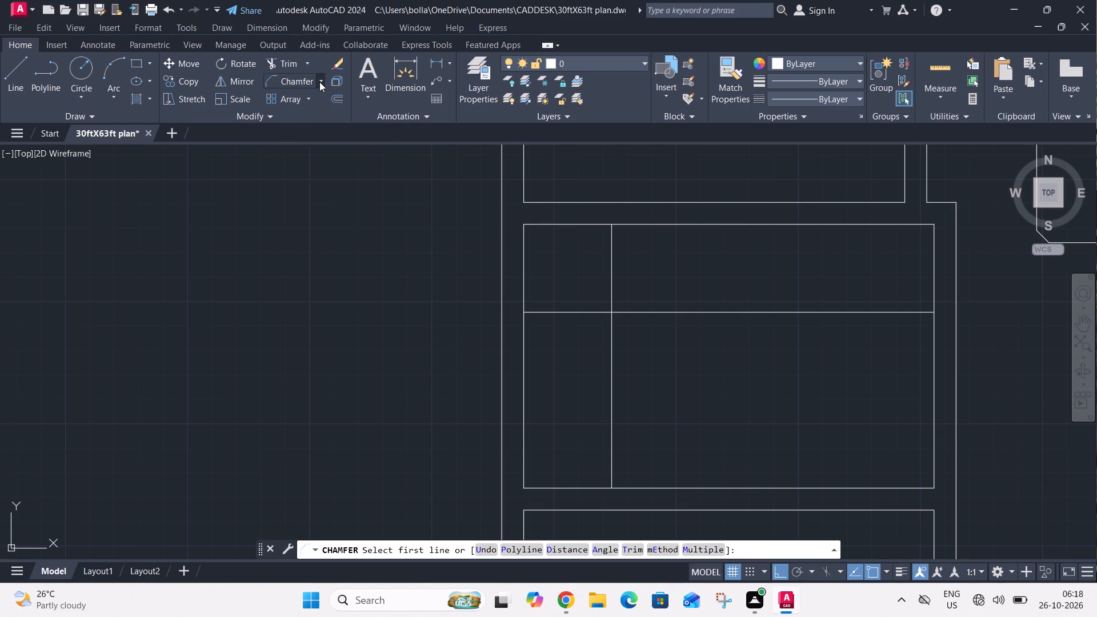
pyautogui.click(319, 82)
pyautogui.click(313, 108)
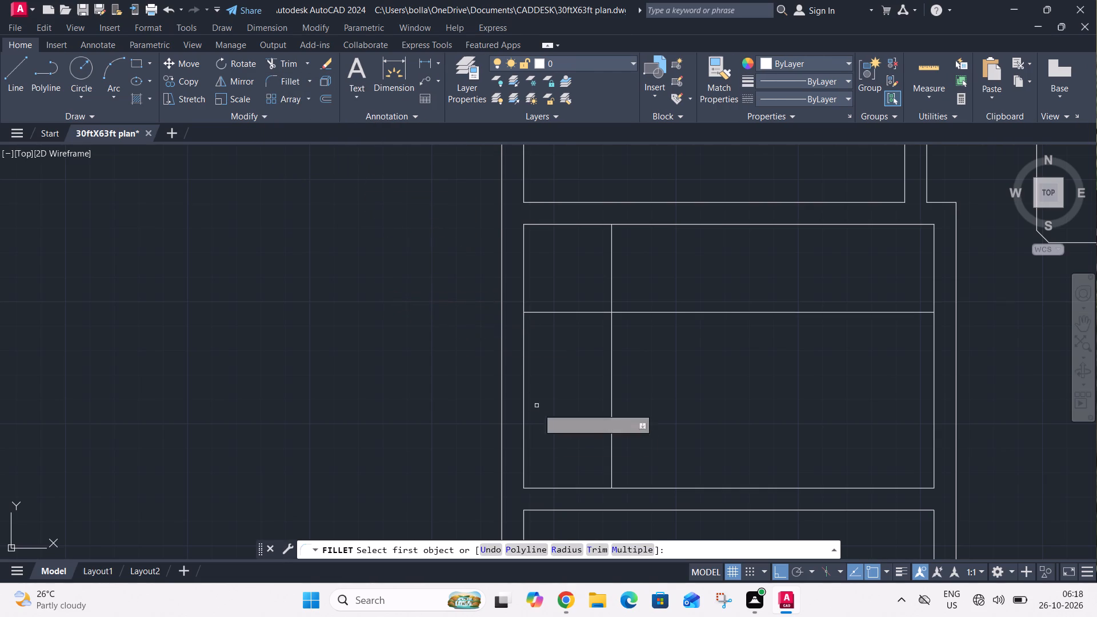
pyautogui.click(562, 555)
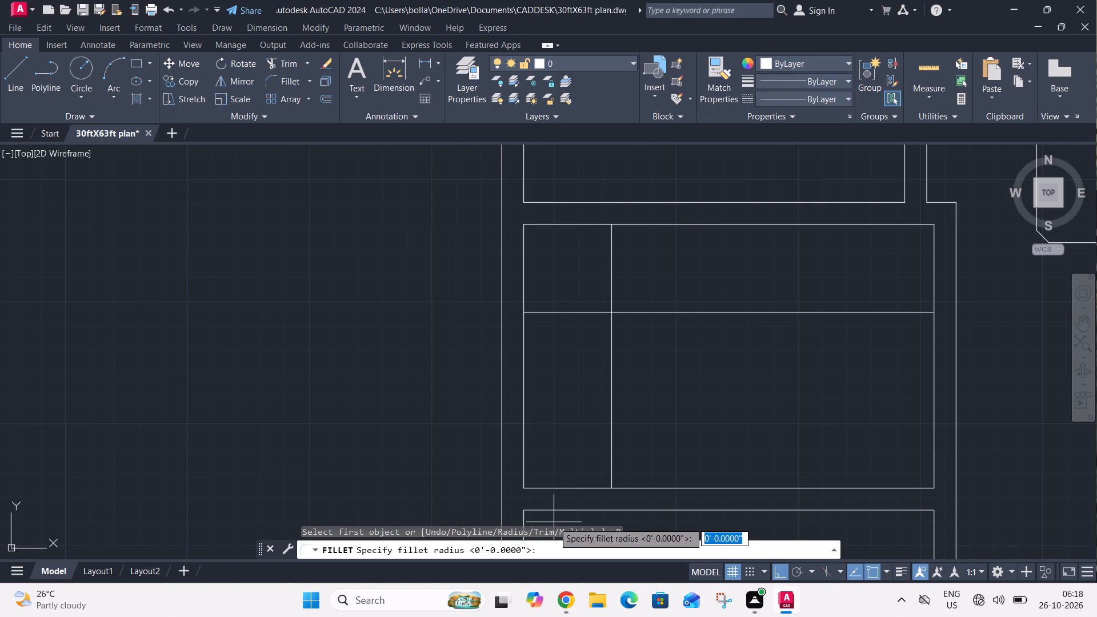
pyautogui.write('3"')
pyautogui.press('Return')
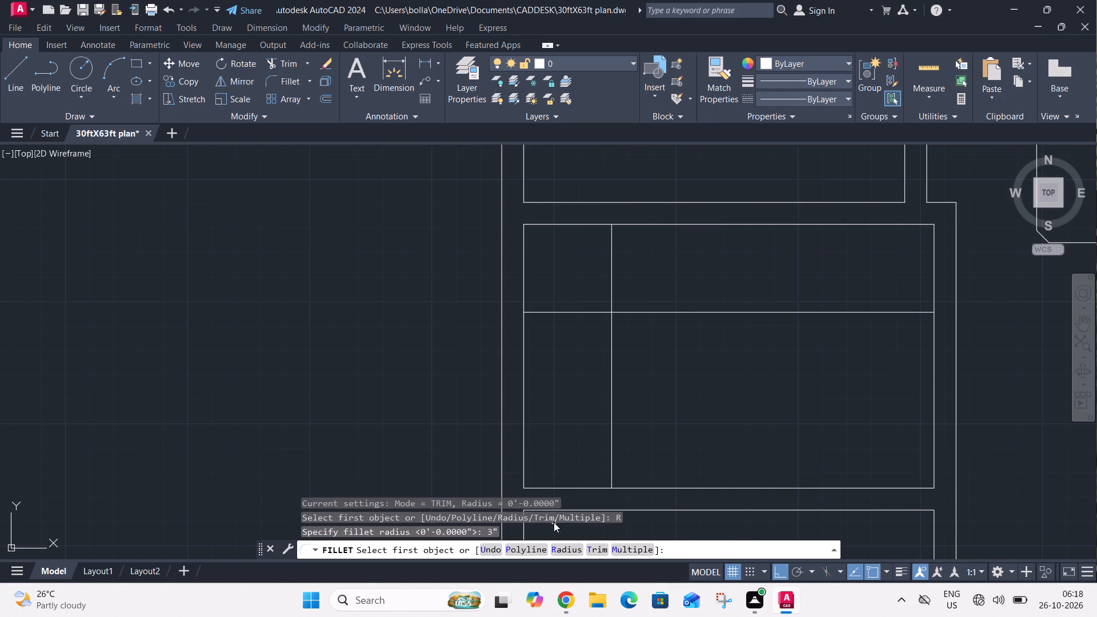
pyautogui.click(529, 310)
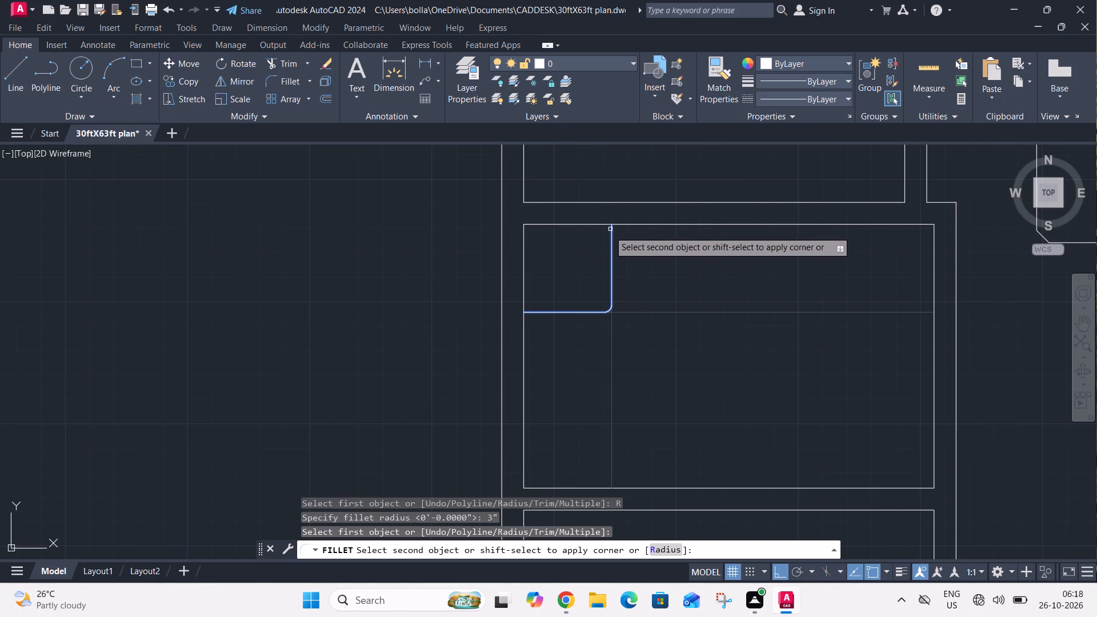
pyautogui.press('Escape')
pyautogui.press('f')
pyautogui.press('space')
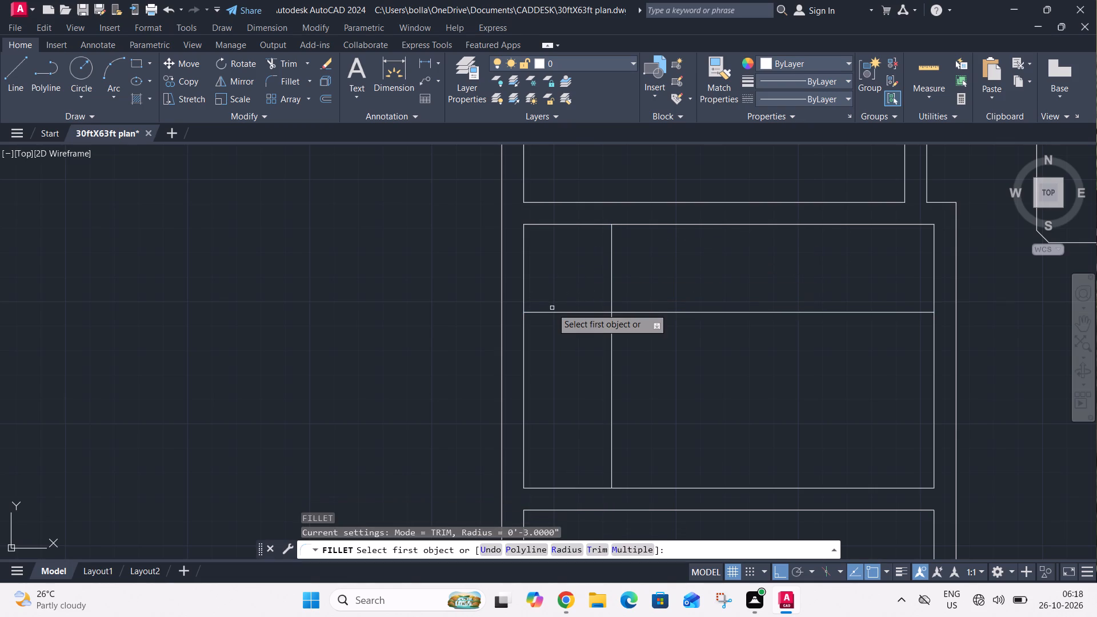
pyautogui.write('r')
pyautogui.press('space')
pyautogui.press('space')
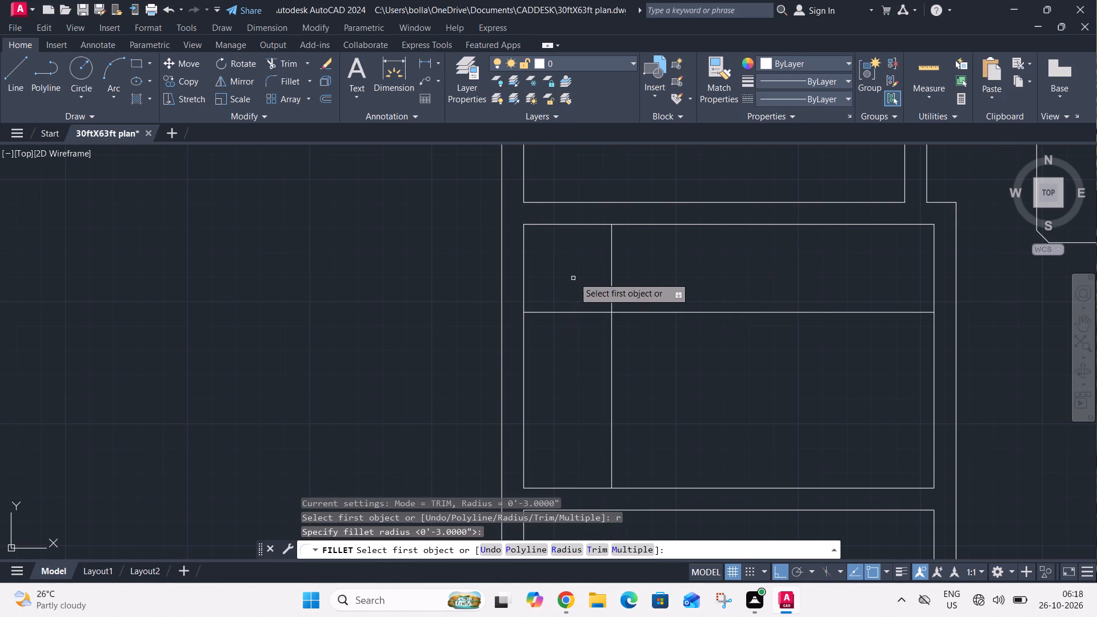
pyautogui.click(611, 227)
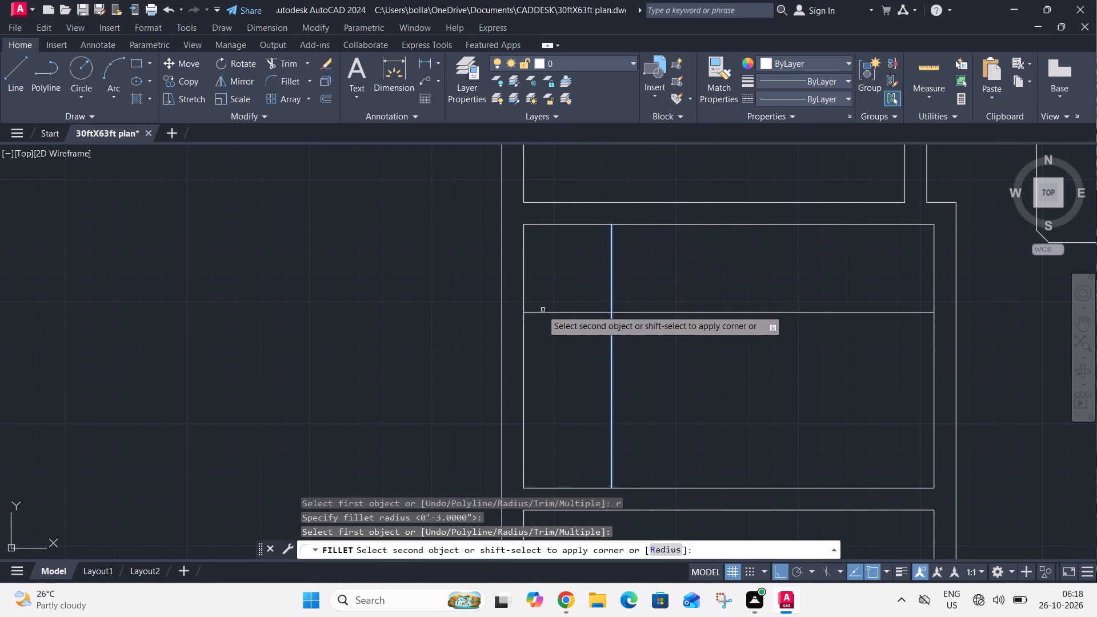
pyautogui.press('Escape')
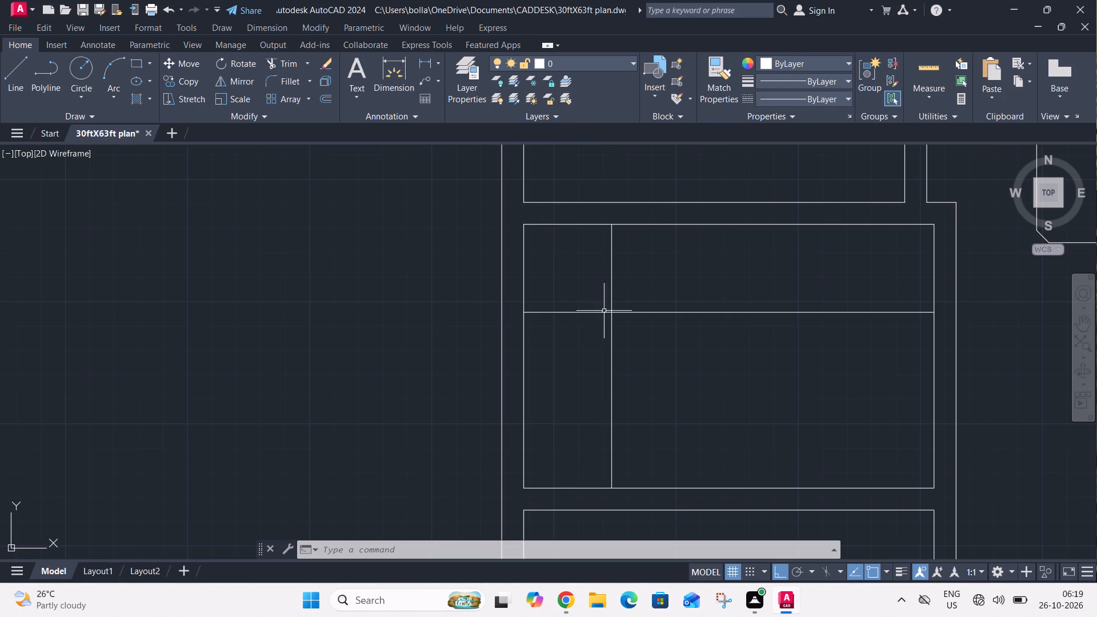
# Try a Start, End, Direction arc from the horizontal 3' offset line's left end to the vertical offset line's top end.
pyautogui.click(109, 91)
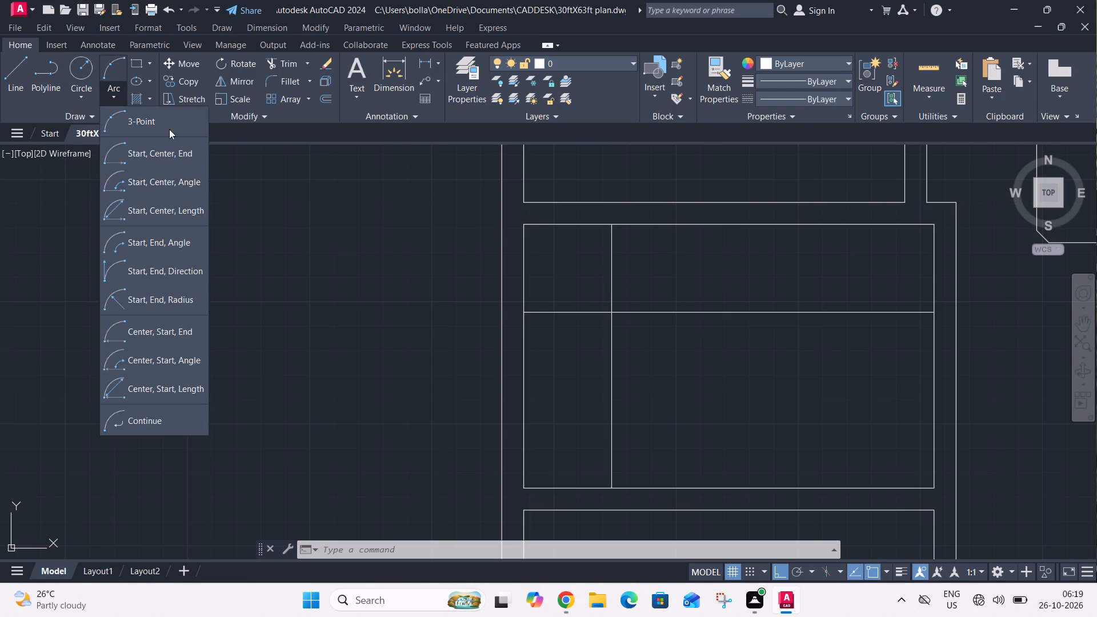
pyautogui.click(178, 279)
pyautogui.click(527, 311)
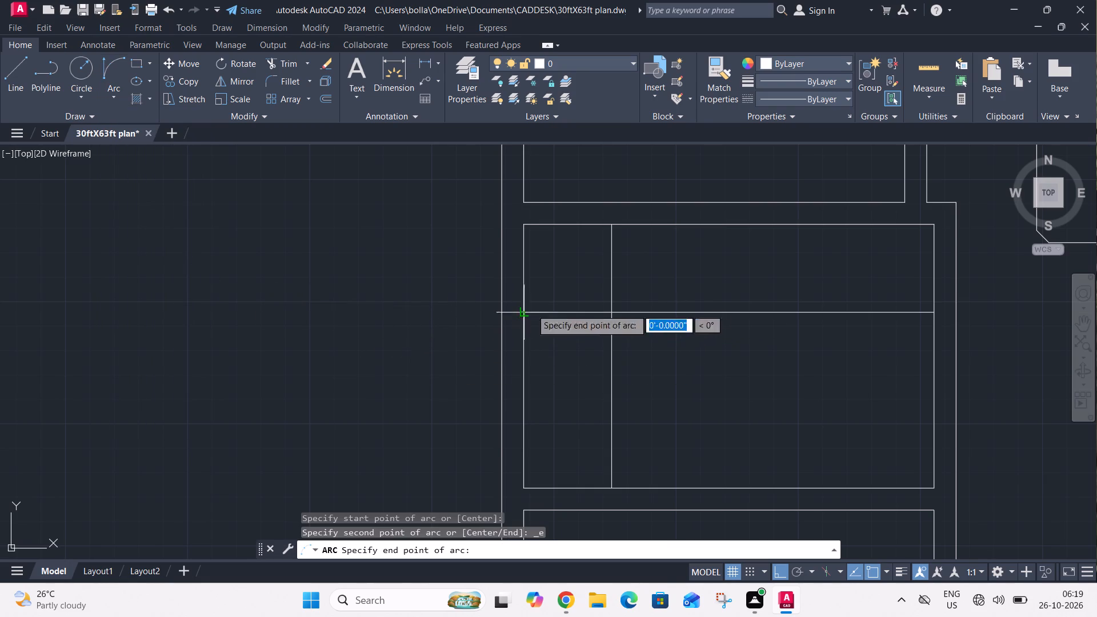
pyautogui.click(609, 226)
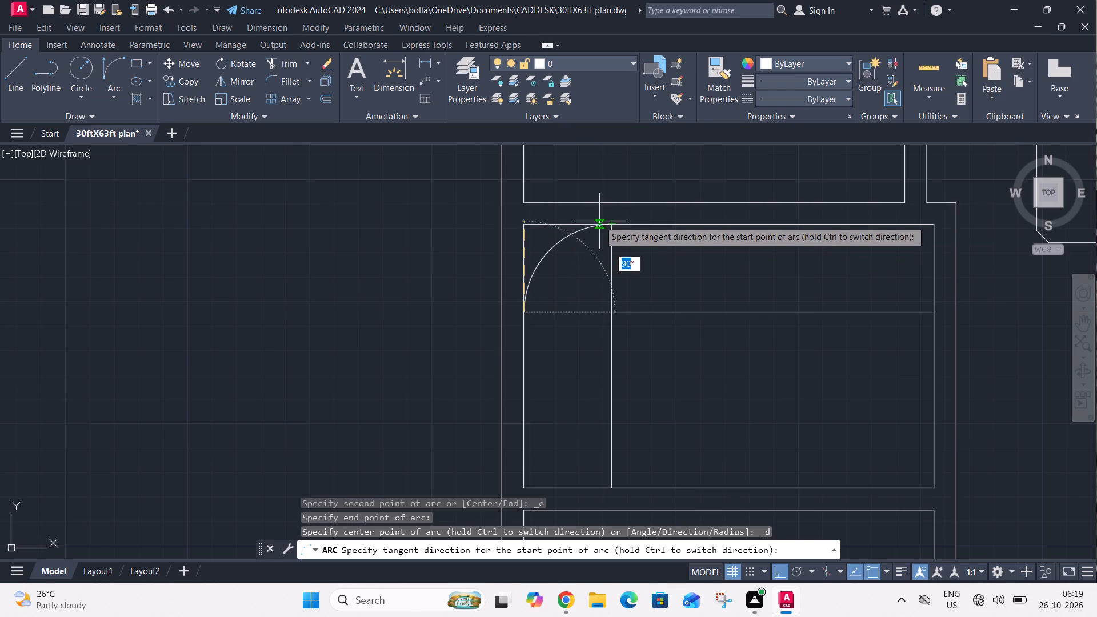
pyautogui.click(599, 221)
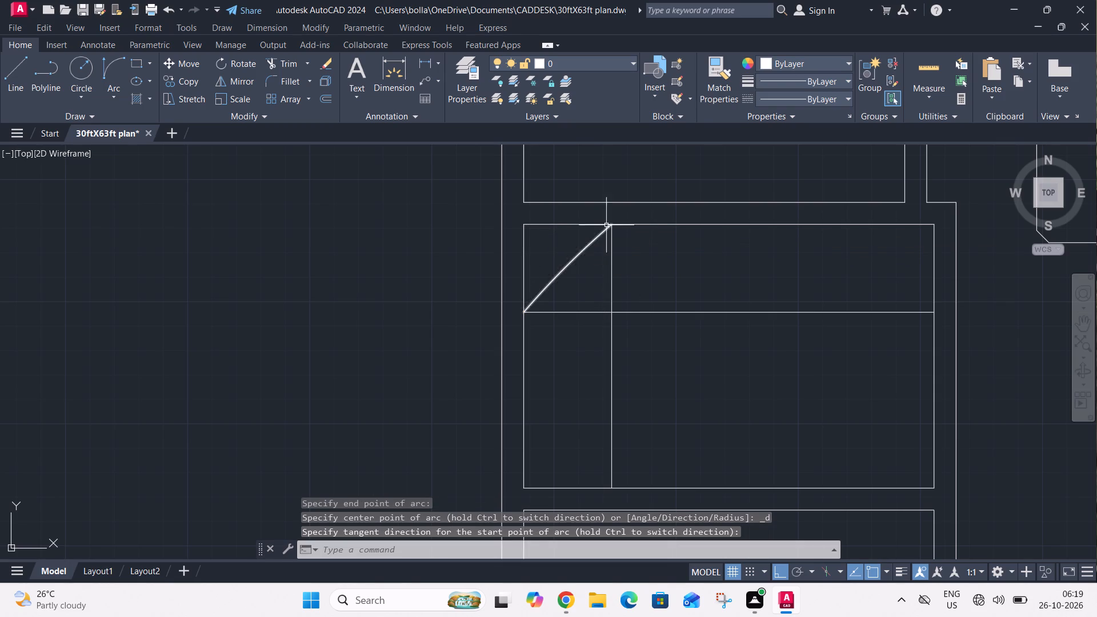
# Draw a Start, End, Direction arc between the offset lines' left and top ends, leaving its start vertically at 90°.
pyautogui.click(126, 99)
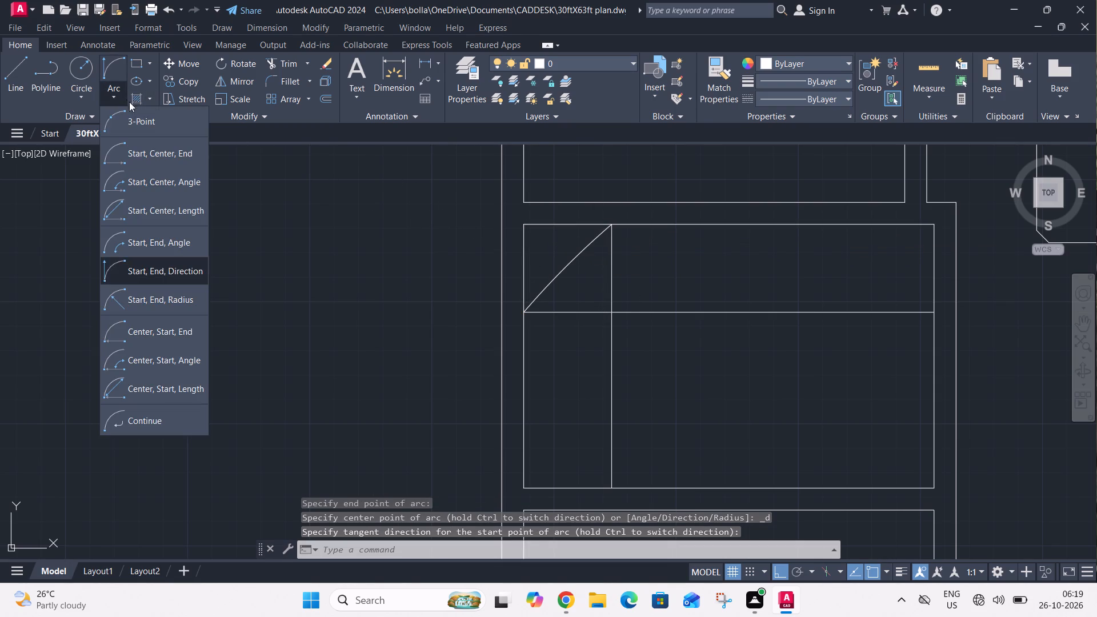
pyautogui.click(188, 265)
pyautogui.click(519, 311)
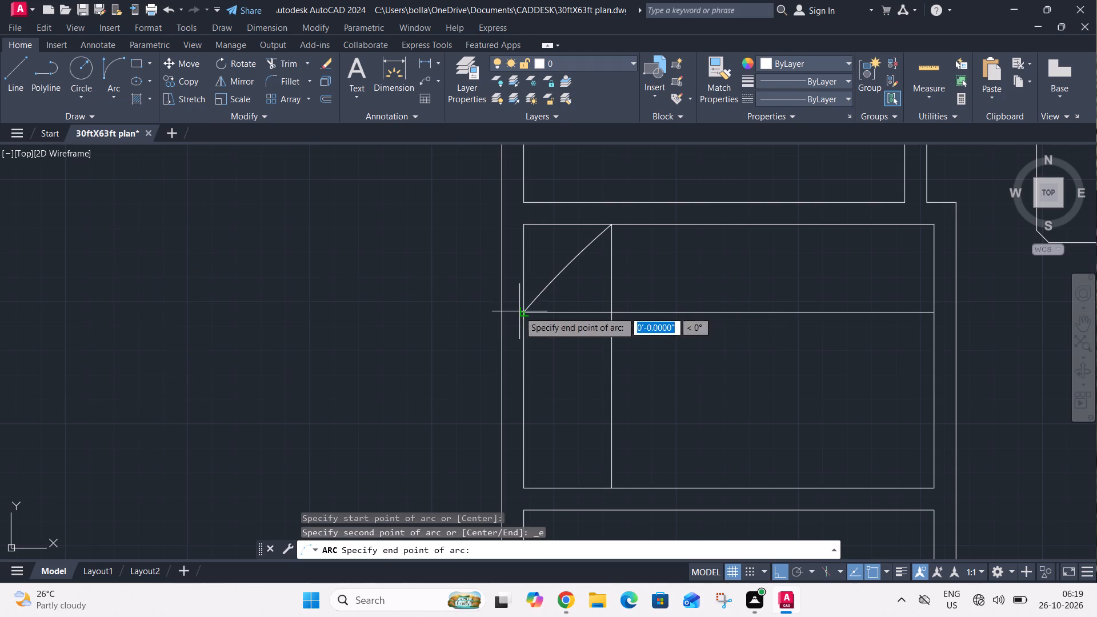
pyautogui.click(611, 220)
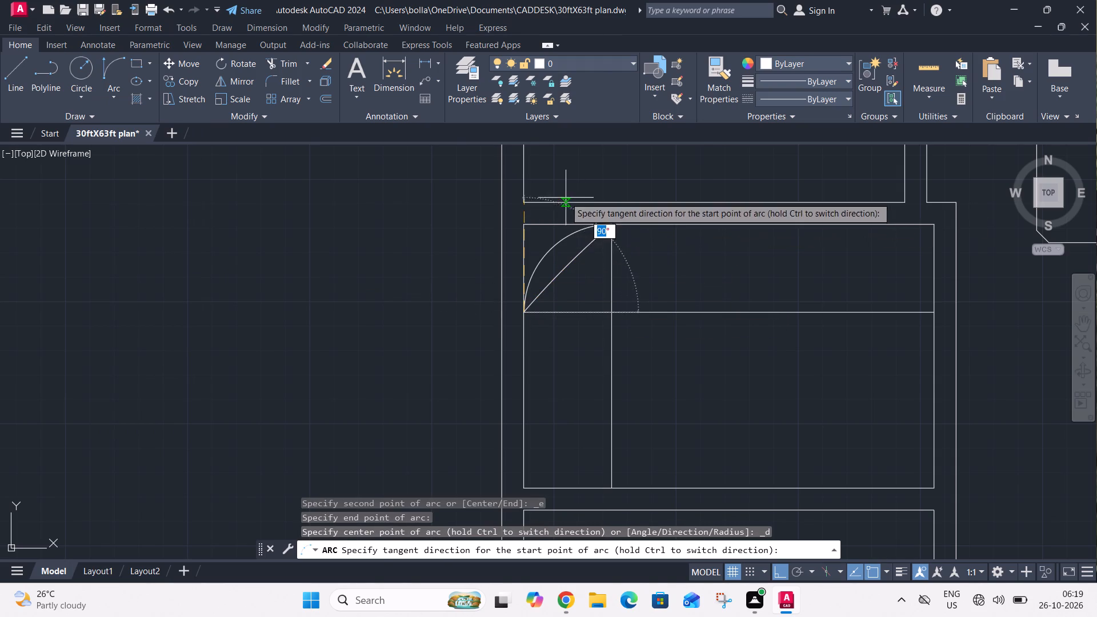
pyautogui.click(548, 182)
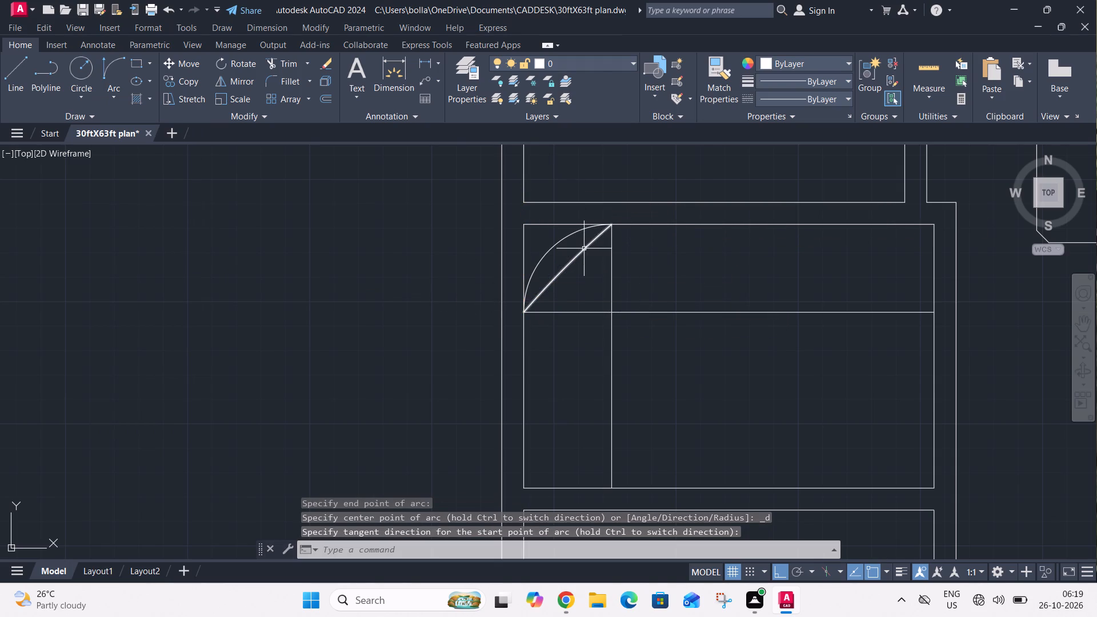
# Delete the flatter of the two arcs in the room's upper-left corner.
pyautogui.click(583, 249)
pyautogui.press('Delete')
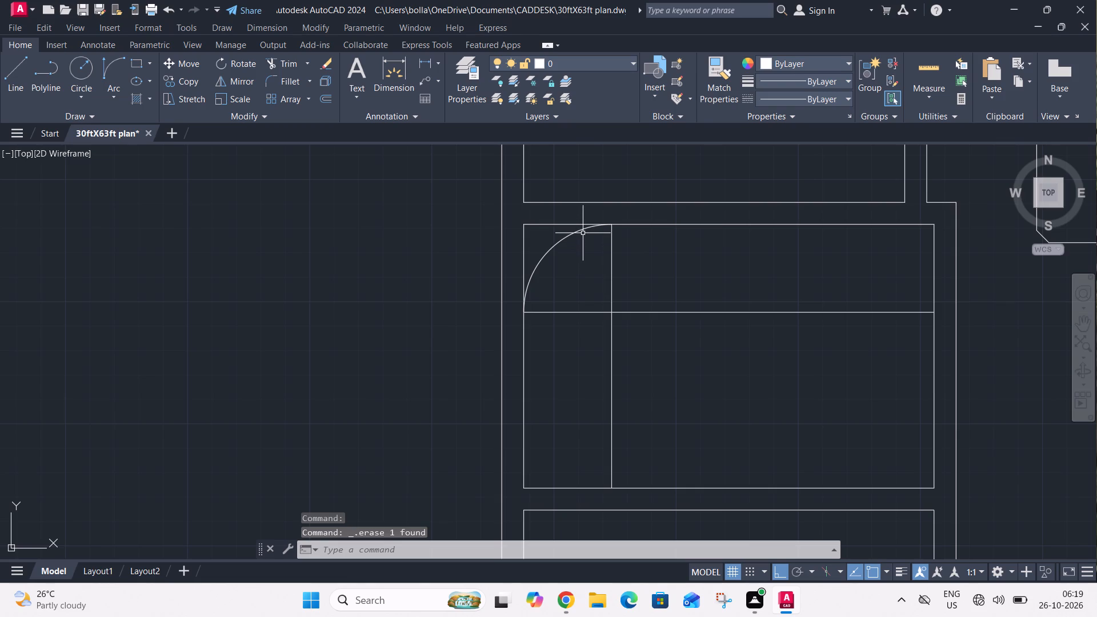
# Offset the corner arc 4.5" toward the inside of its curve.
pyautogui.scroll(3, 587, 225)
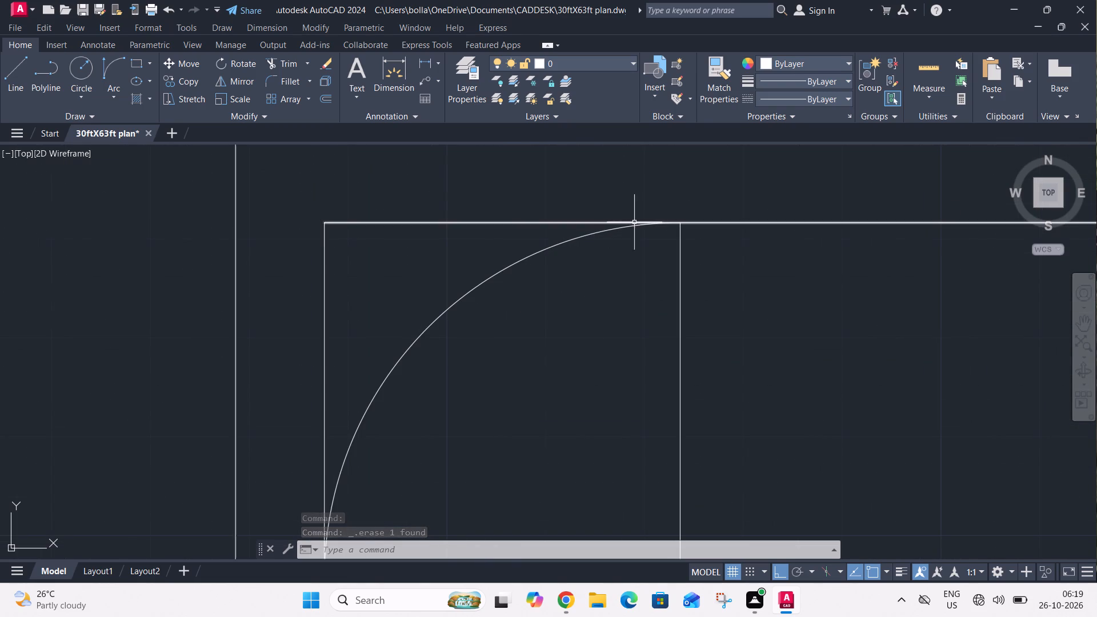
pyautogui.scroll(-3, 650, 231)
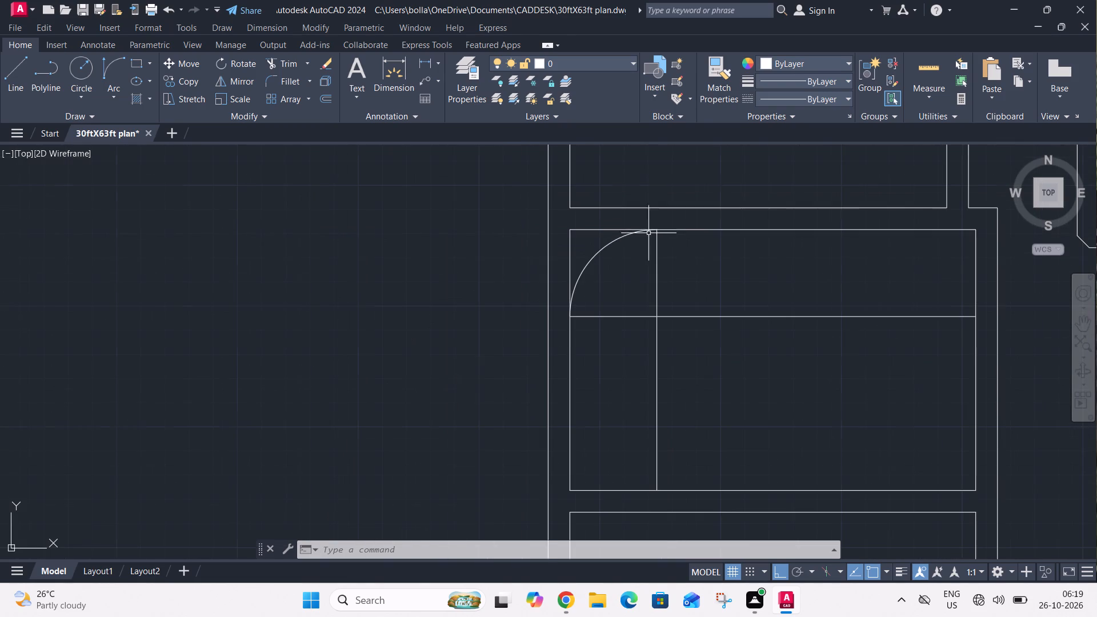
pyautogui.write('o')
pyautogui.press('space')
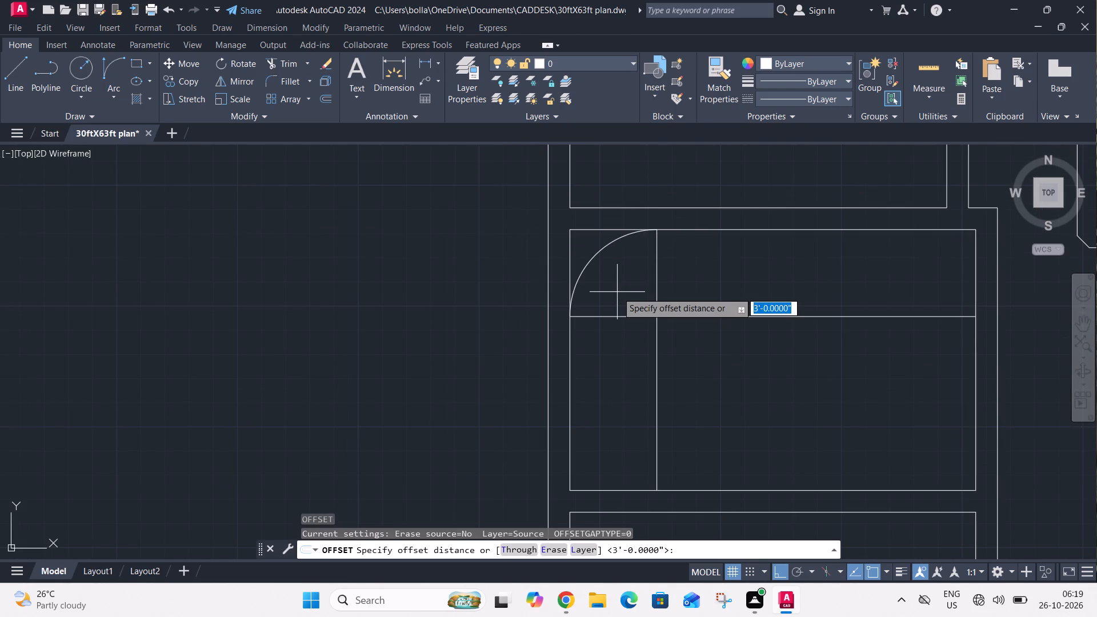
pyautogui.write('4.5"')
pyautogui.press('Return')
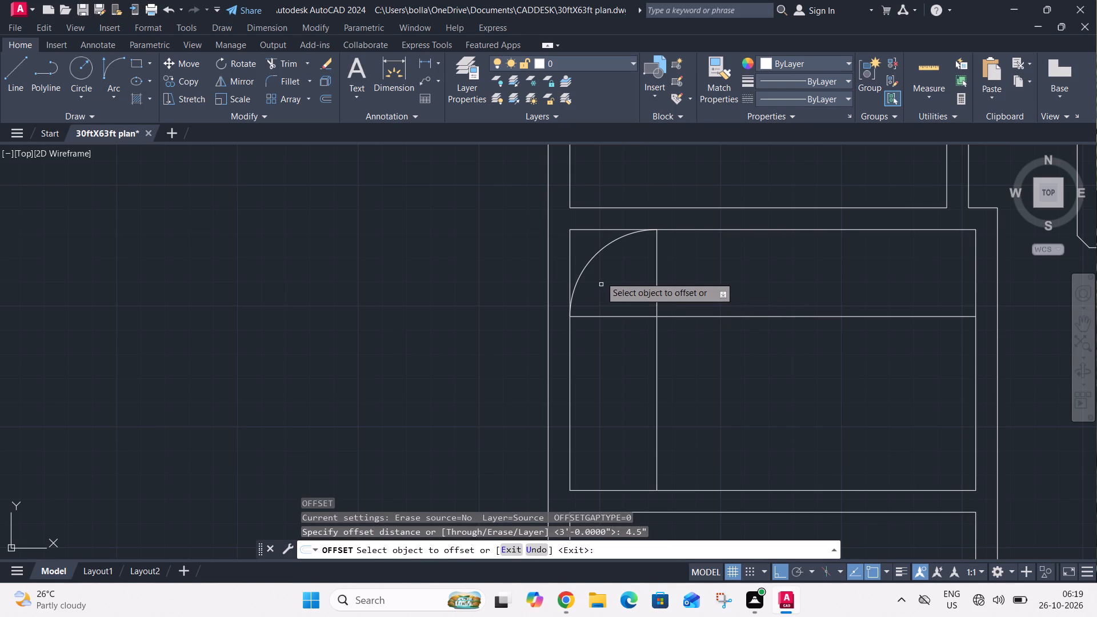
pyautogui.click(598, 253)
pyautogui.click(606, 264)
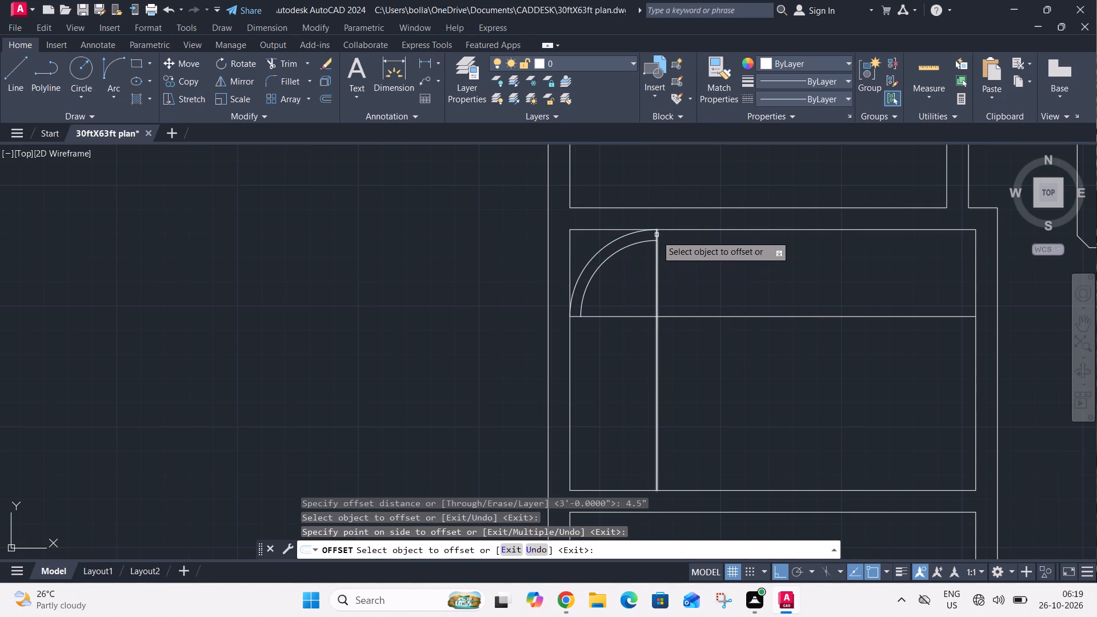
pyautogui.scroll(1, 654, 245)
pyautogui.press('Escape')
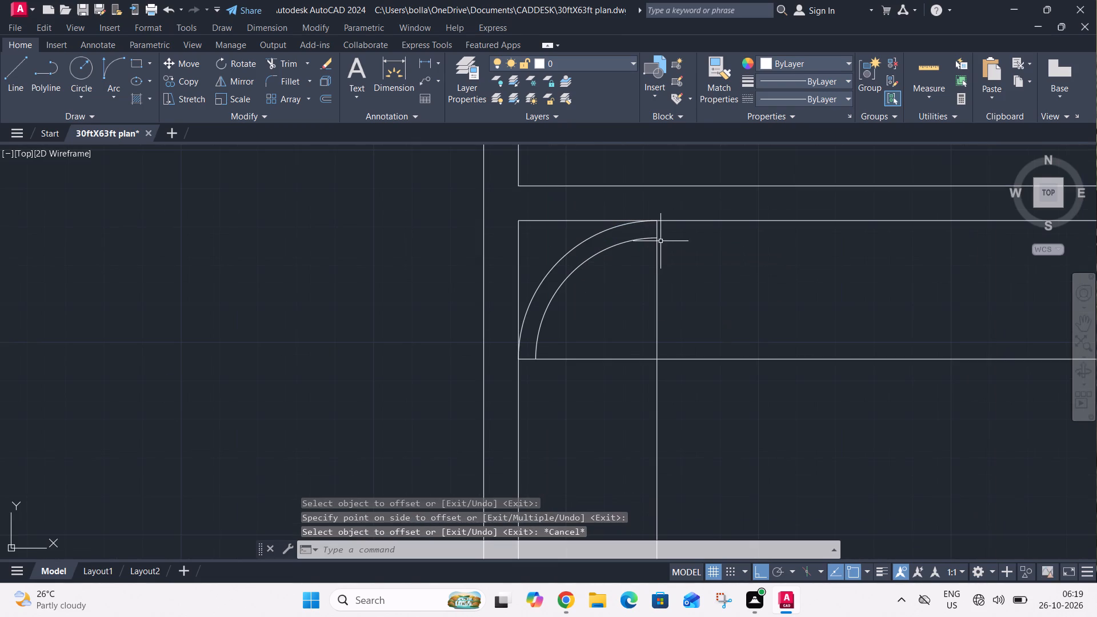
# Draw a horizontal line from the inner arc's top end toward the room's right wall, stopping short of that wall.
pyautogui.press('l')
pyautogui.press('space')
pyautogui.click(659, 241)
pyautogui.scroll(-1, 743, 236)
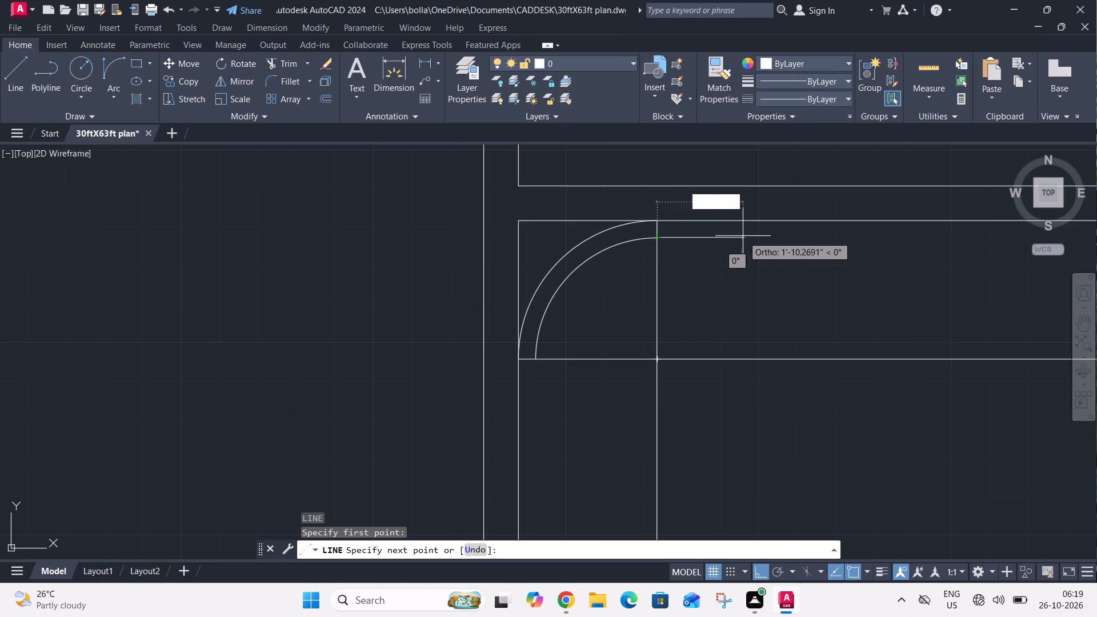
pyautogui.moveTo(808, 251); pyautogui.dragTo(627, 293, button='middle')
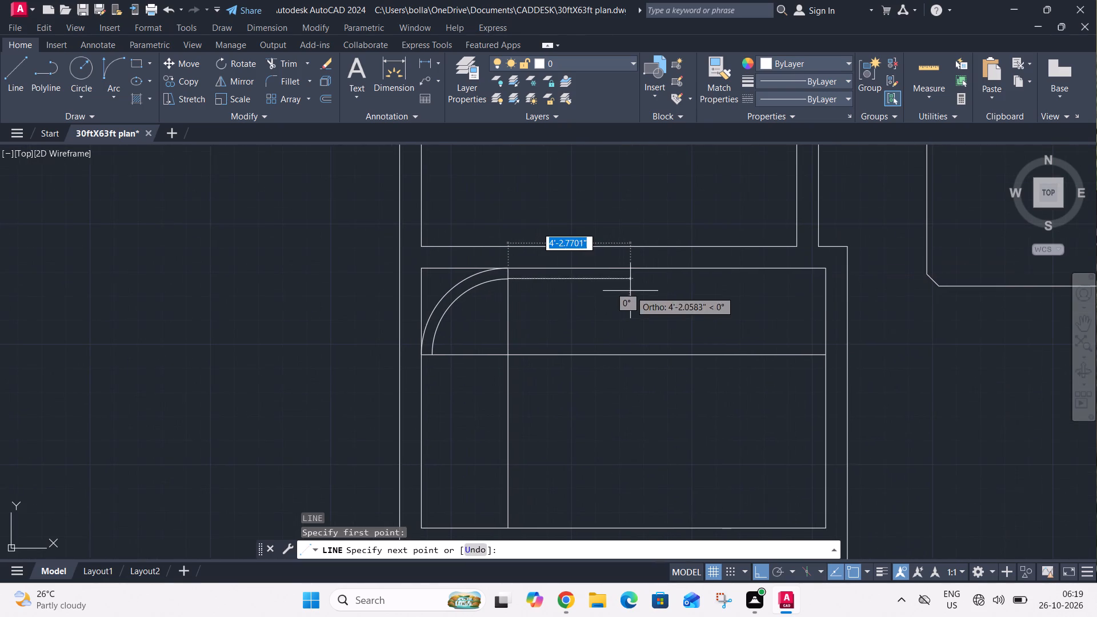
pyautogui.click(684, 279)
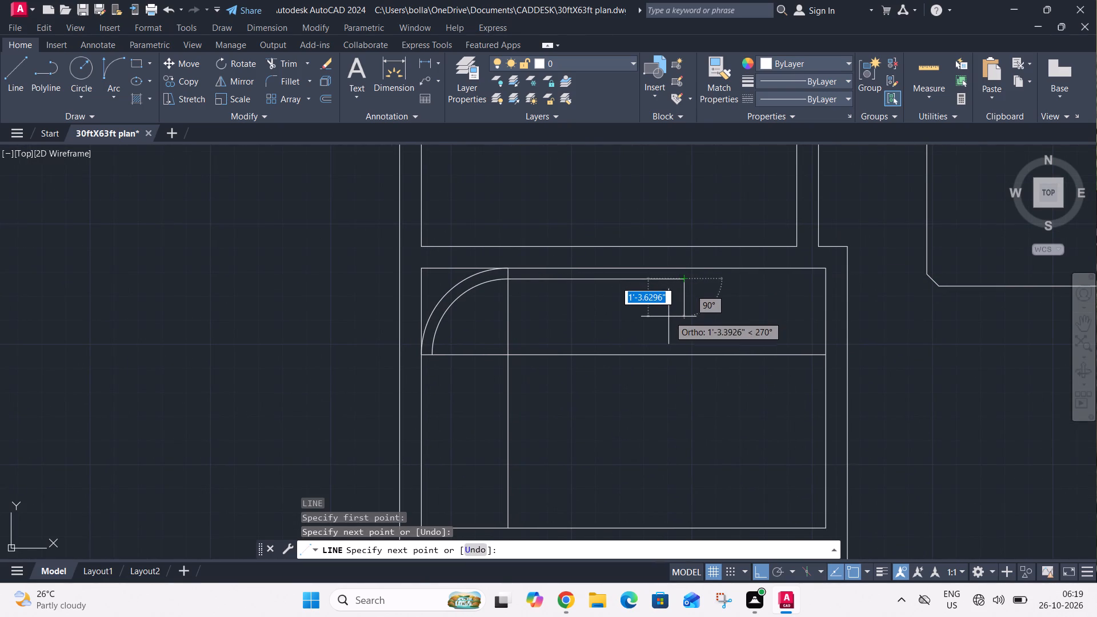
pyautogui.press('Escape')
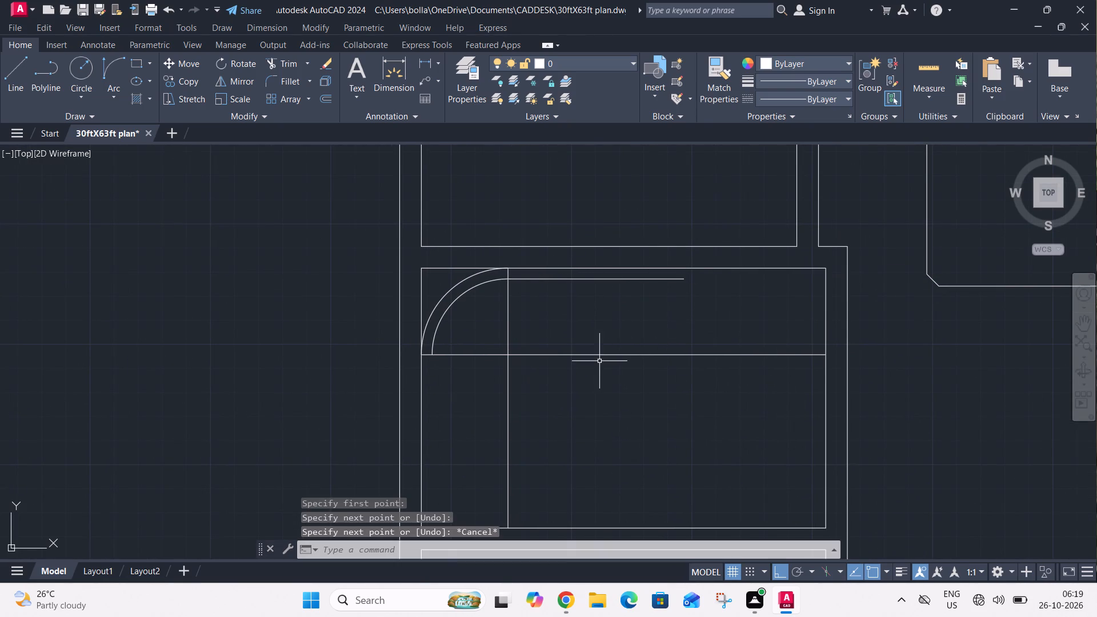
# Offset the room's horizontal 3' guide line by 4.5".
pyautogui.scroll(1, 599, 361)
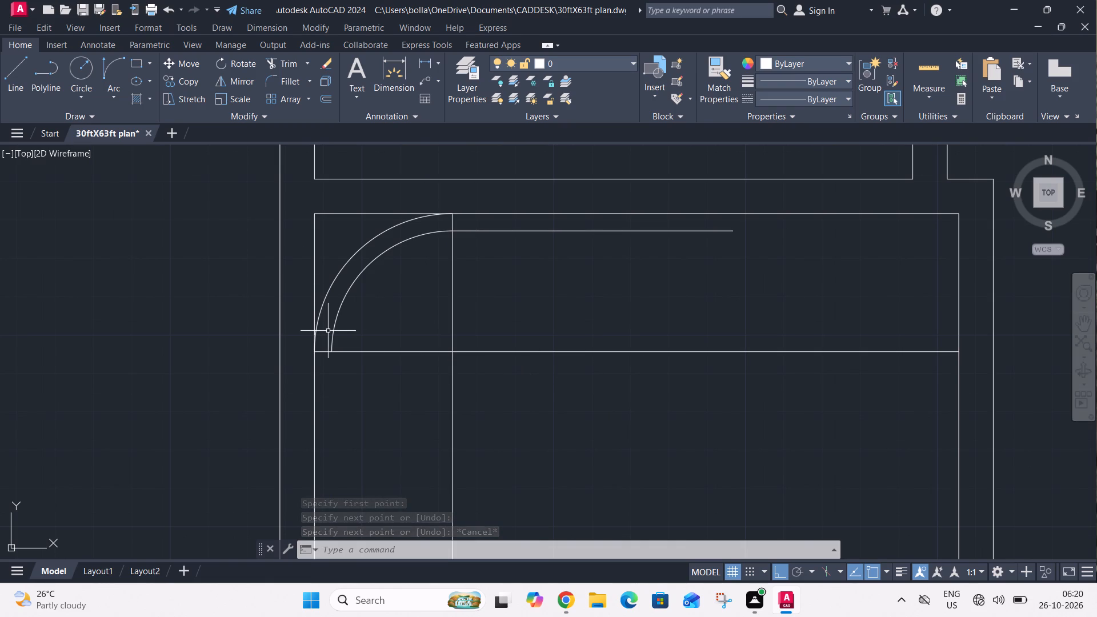
pyautogui.write('o')
pyautogui.press('space')
pyautogui.press('space')
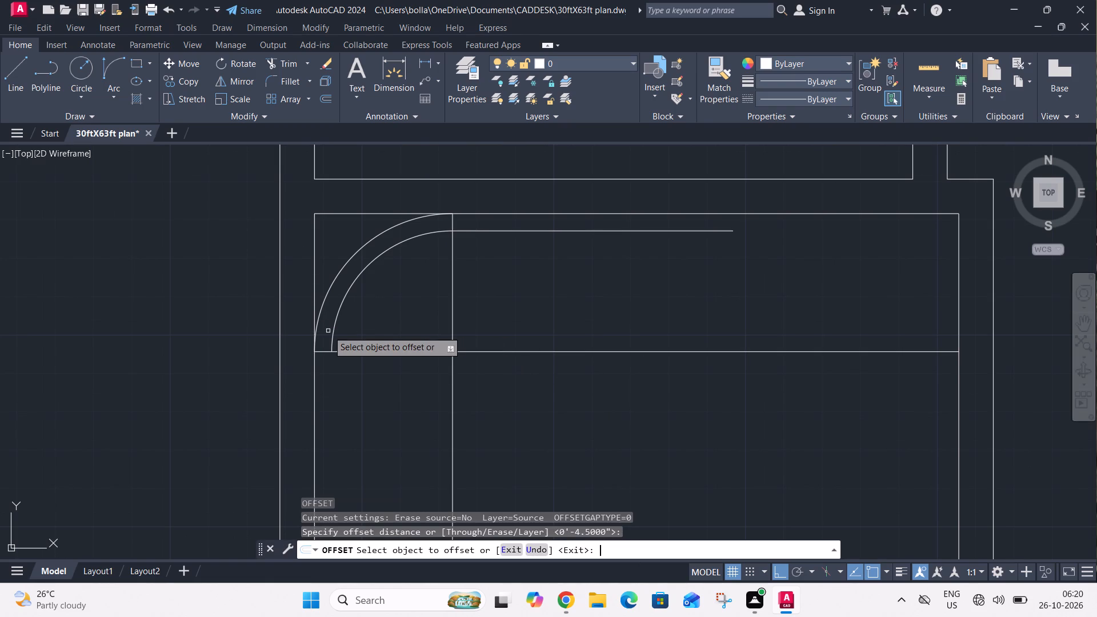
pyautogui.click(361, 353)
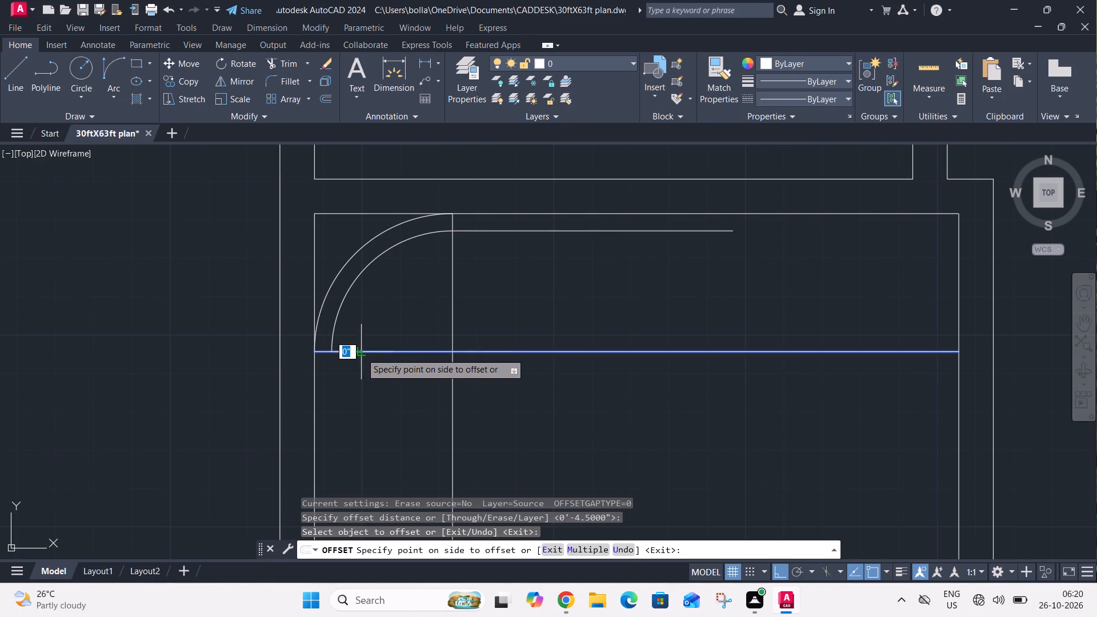
# Place the 4.5" offset copy below the room's horizontal 3' guide line.
pyautogui.click(354, 379)
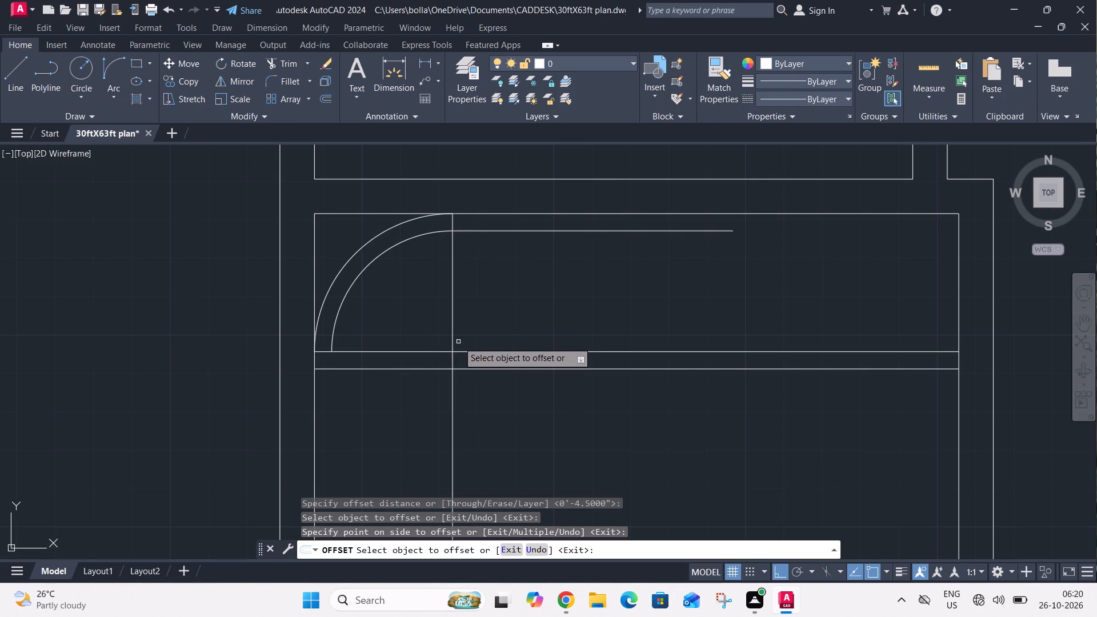
pyautogui.press('Escape')
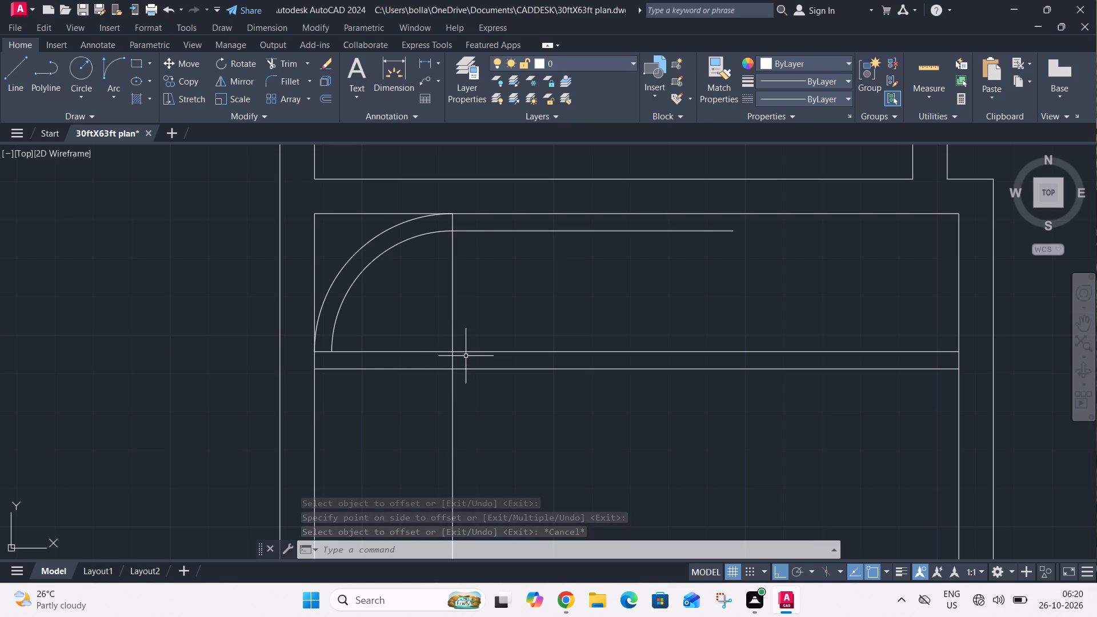
# Fillet the corner between the room's vertical and horizontal 3' guide lines with a 3" radius.
pyautogui.click(280, 82)
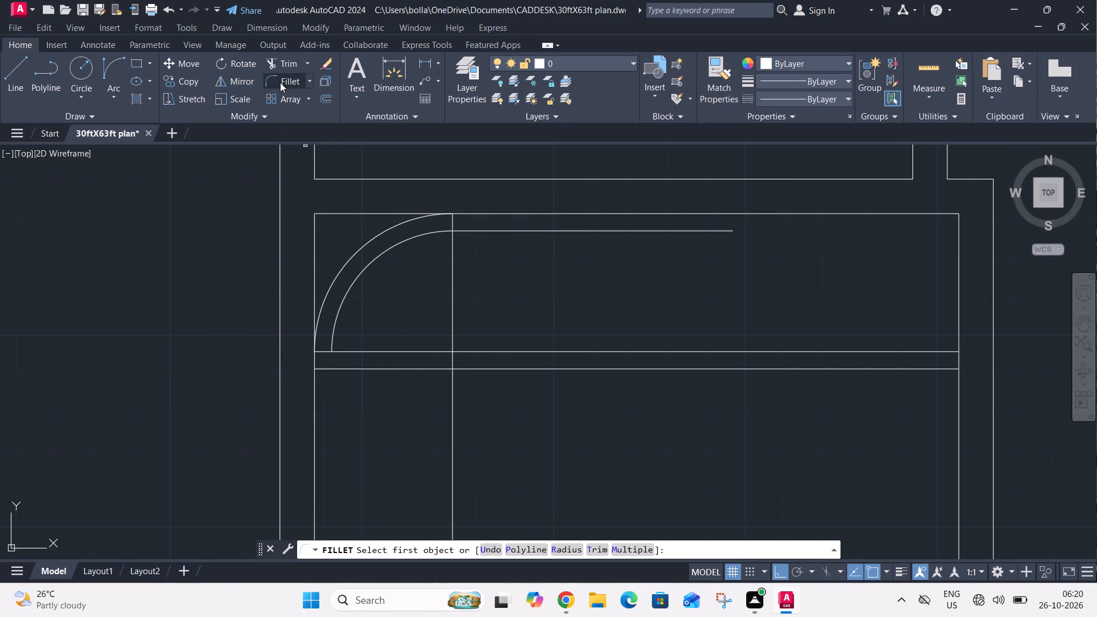
pyautogui.write('r')
pyautogui.press('space')
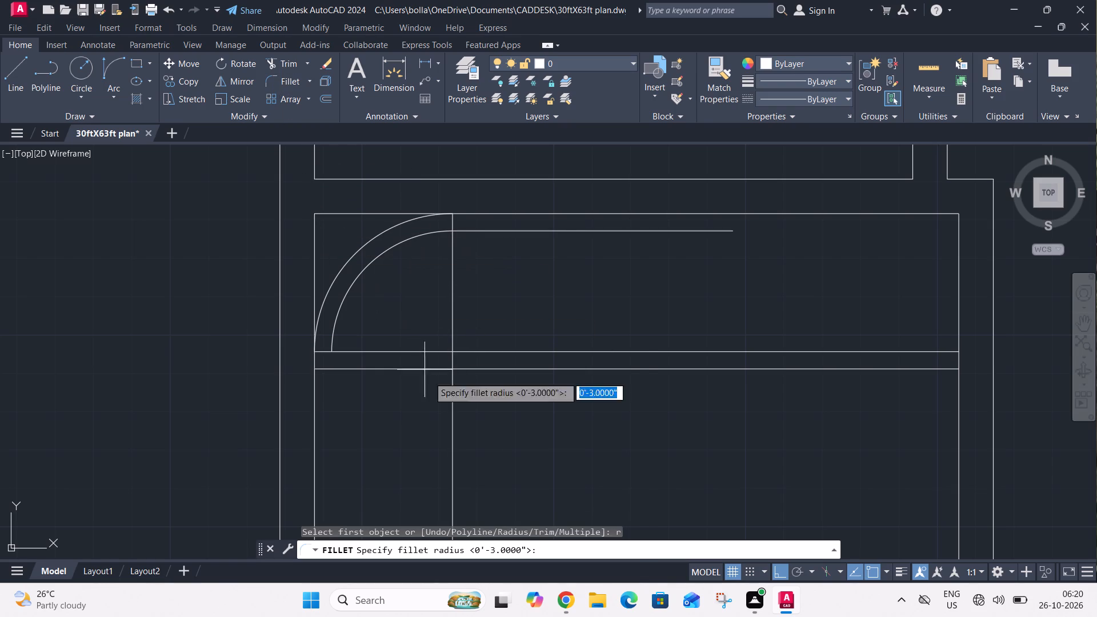
pyautogui.press('space')
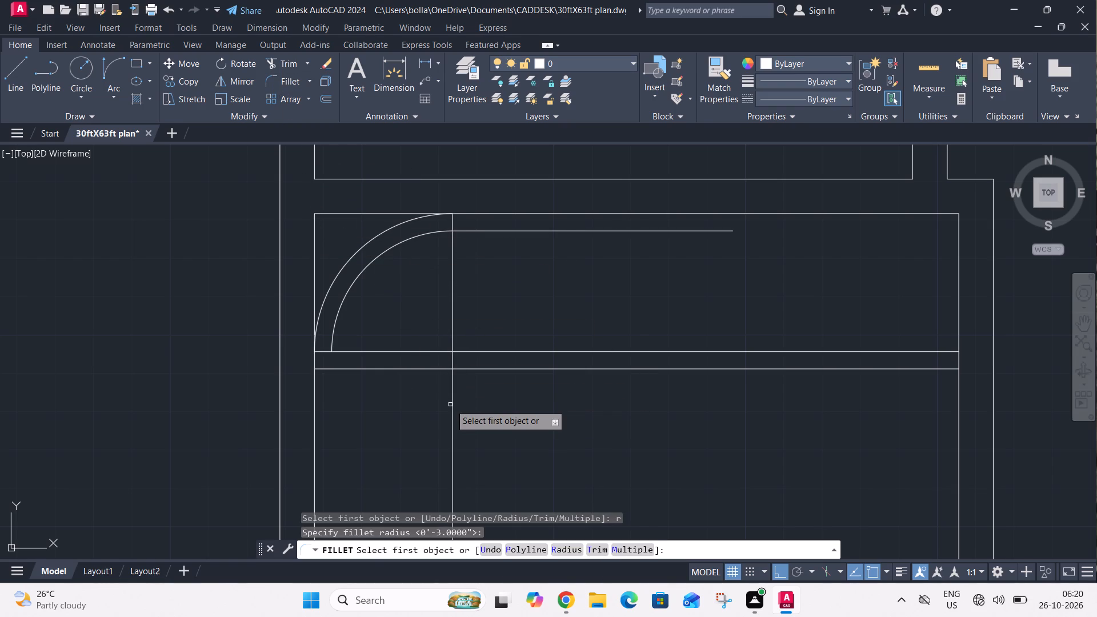
pyautogui.click(453, 404)
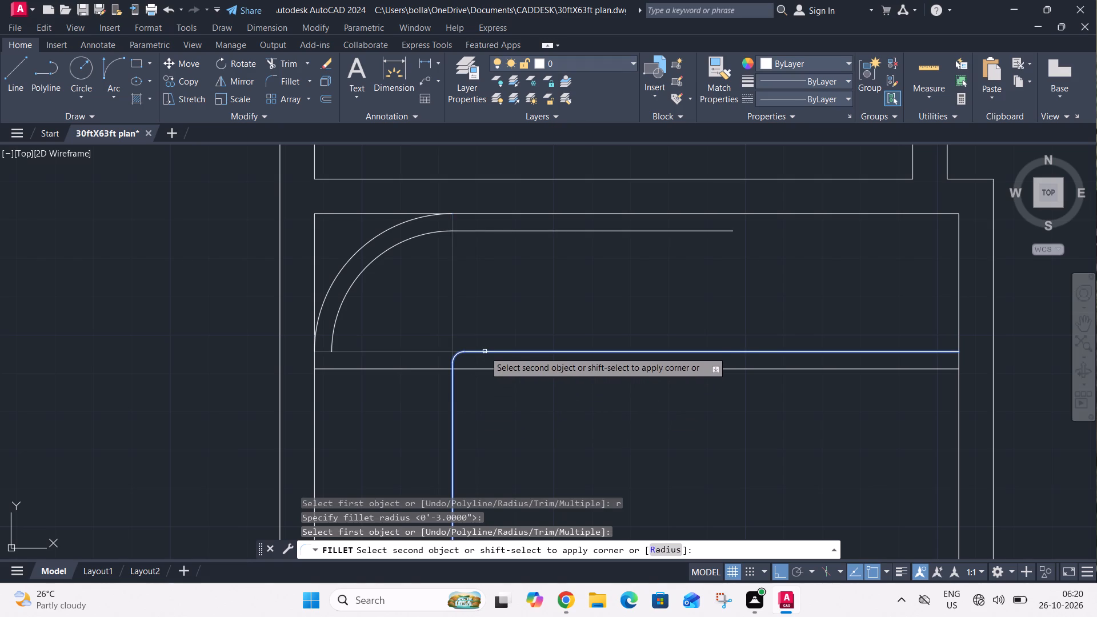
pyautogui.click(485, 351)
pyautogui.press('Escape')
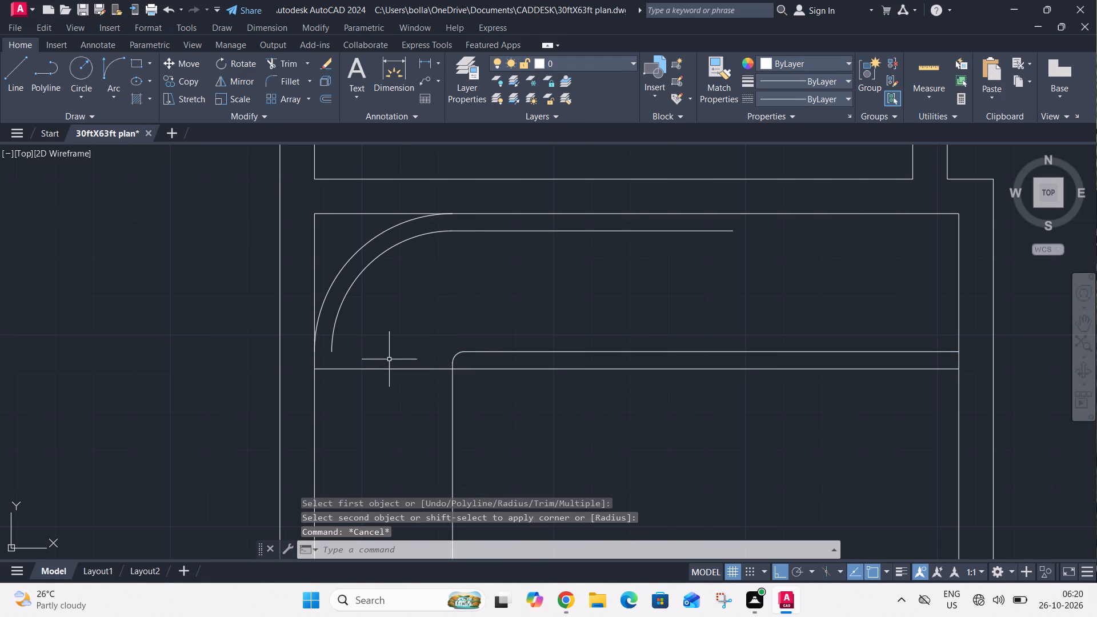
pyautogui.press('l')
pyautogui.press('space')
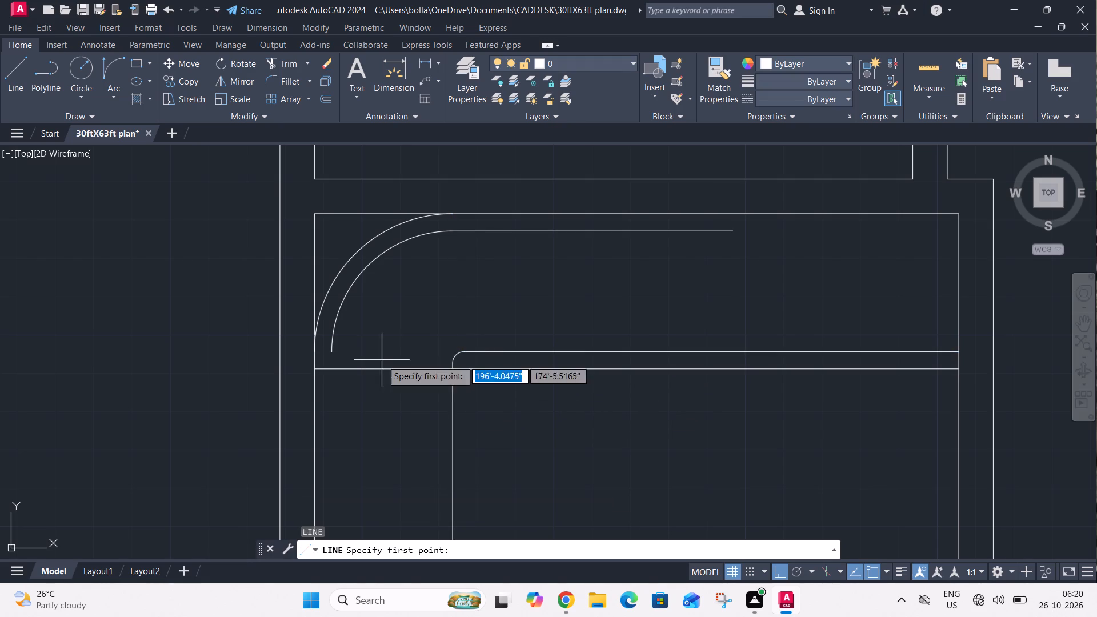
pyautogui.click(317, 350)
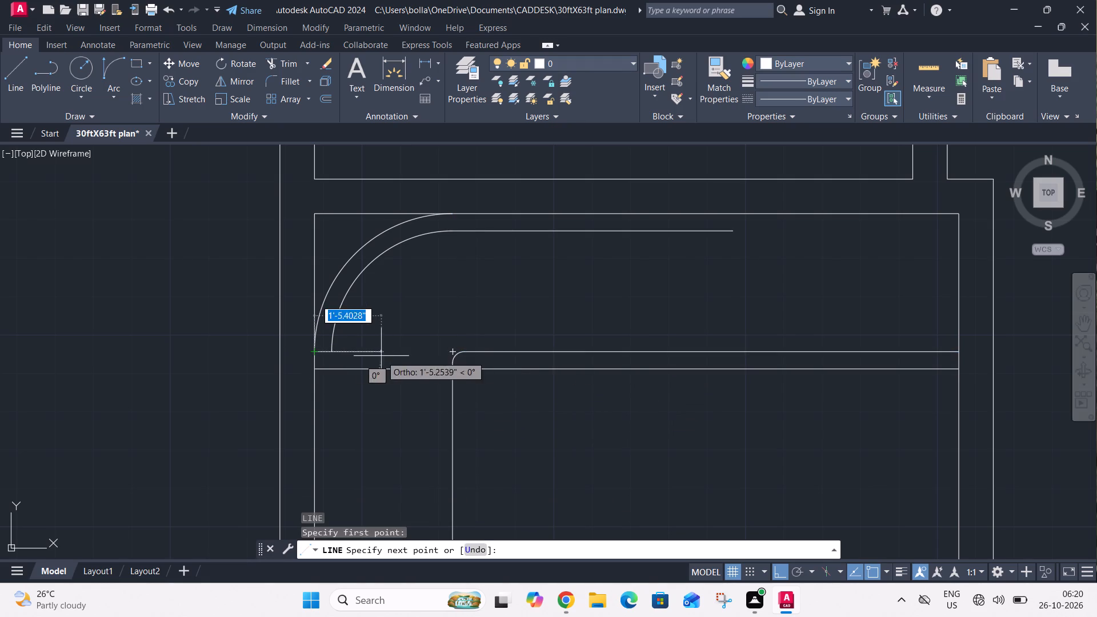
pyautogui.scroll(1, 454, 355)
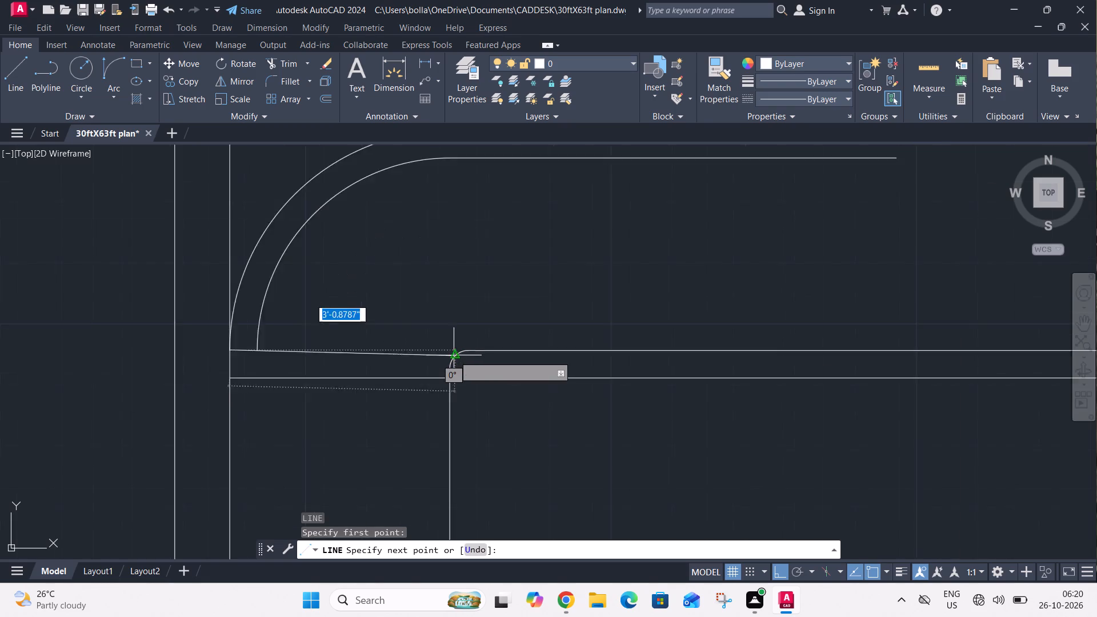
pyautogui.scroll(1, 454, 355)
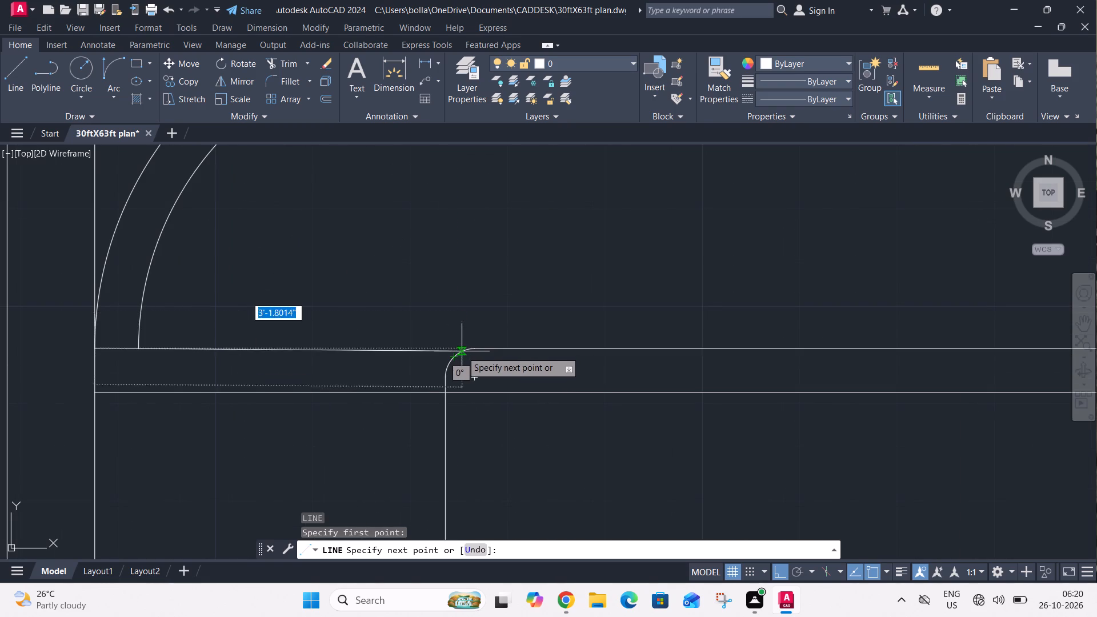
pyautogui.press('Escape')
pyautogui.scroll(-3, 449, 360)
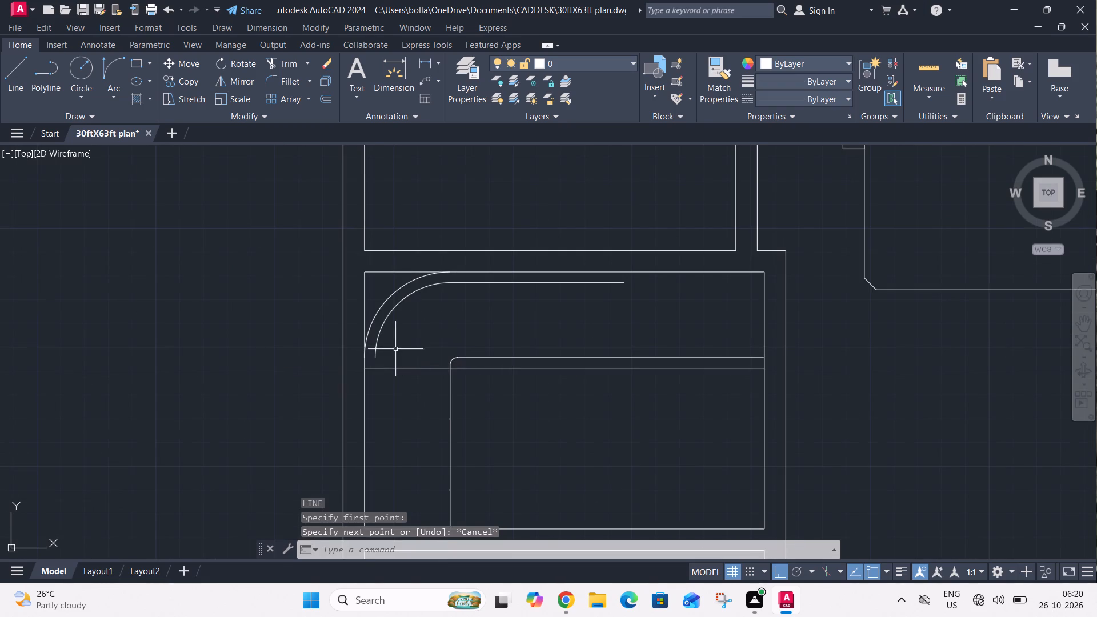
# Stretch the lower ends of both corner arcs down to the lower 4.5" offset line.
pyautogui.scroll(1, 374, 359)
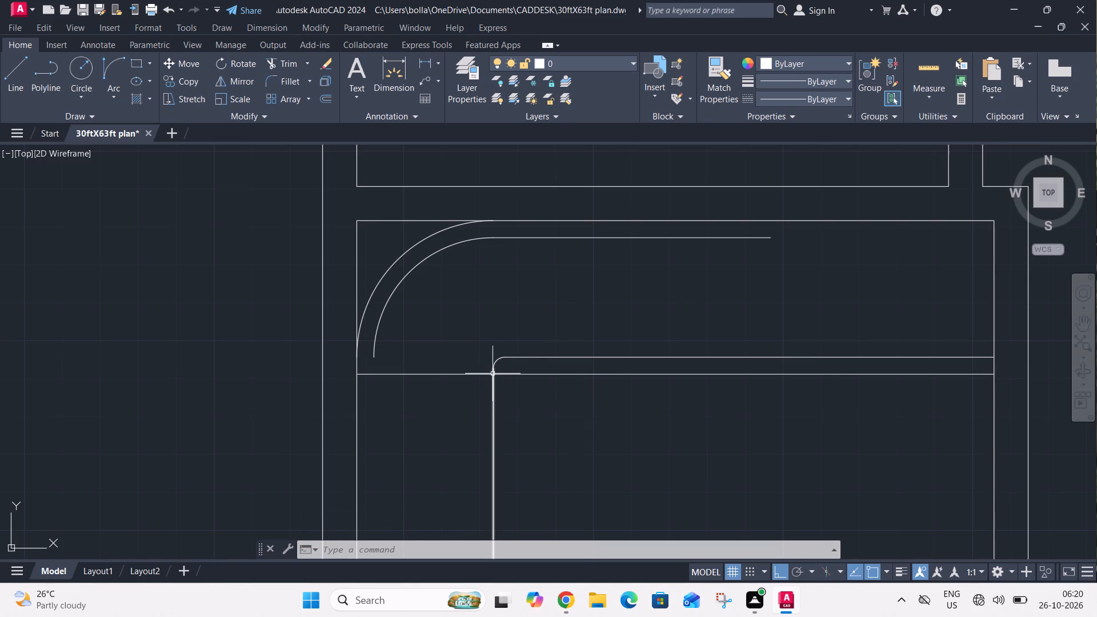
pyautogui.click(358, 338)
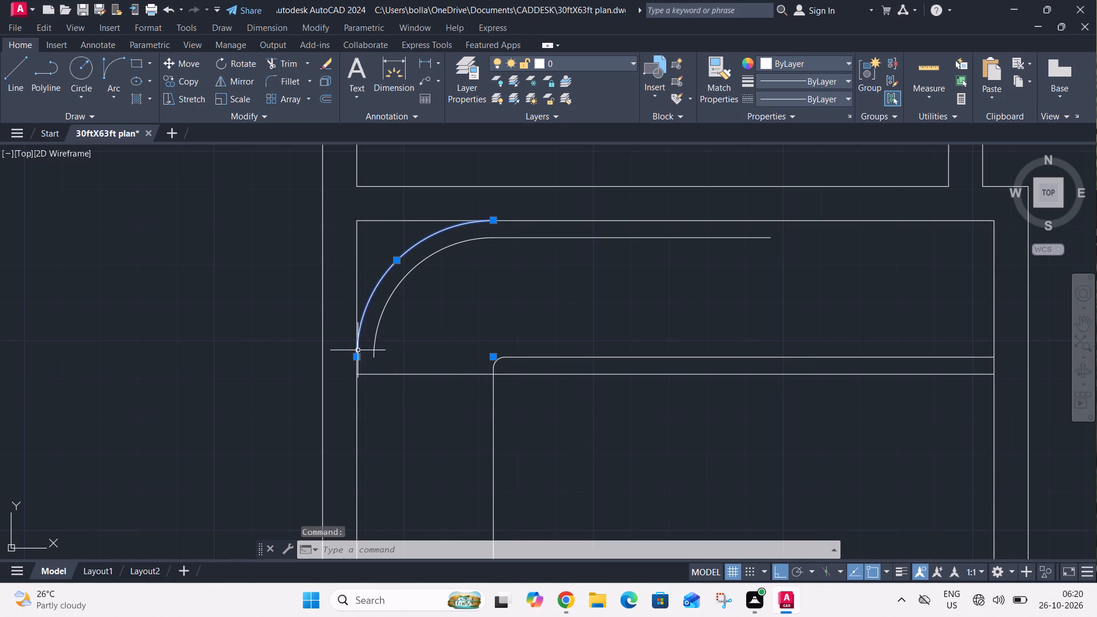
pyautogui.click(360, 358)
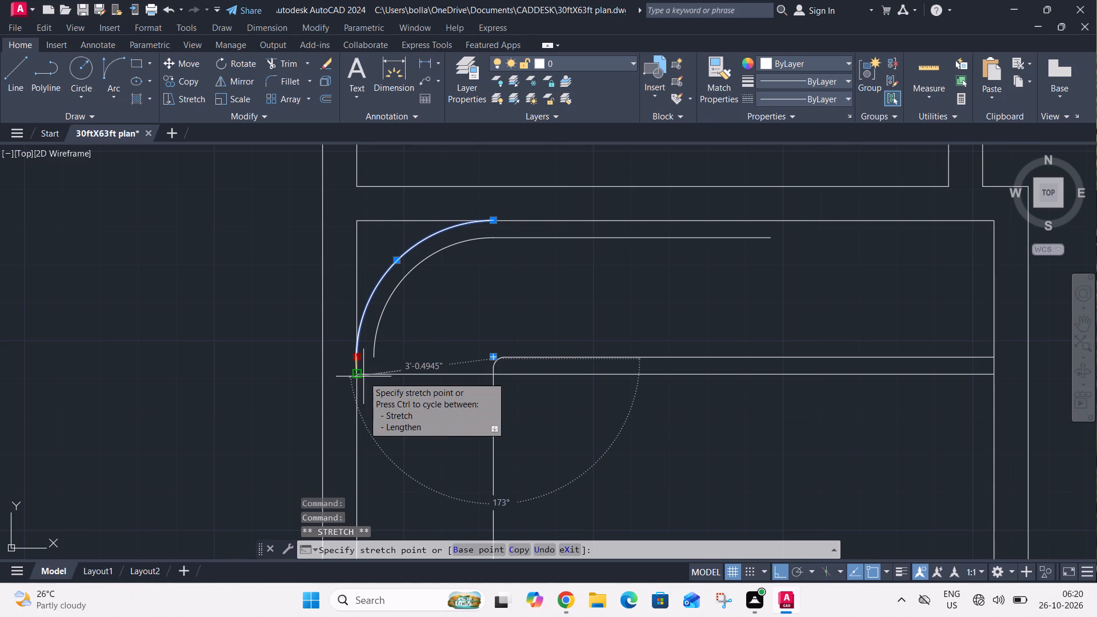
pyautogui.click(357, 375)
pyautogui.click(375, 349)
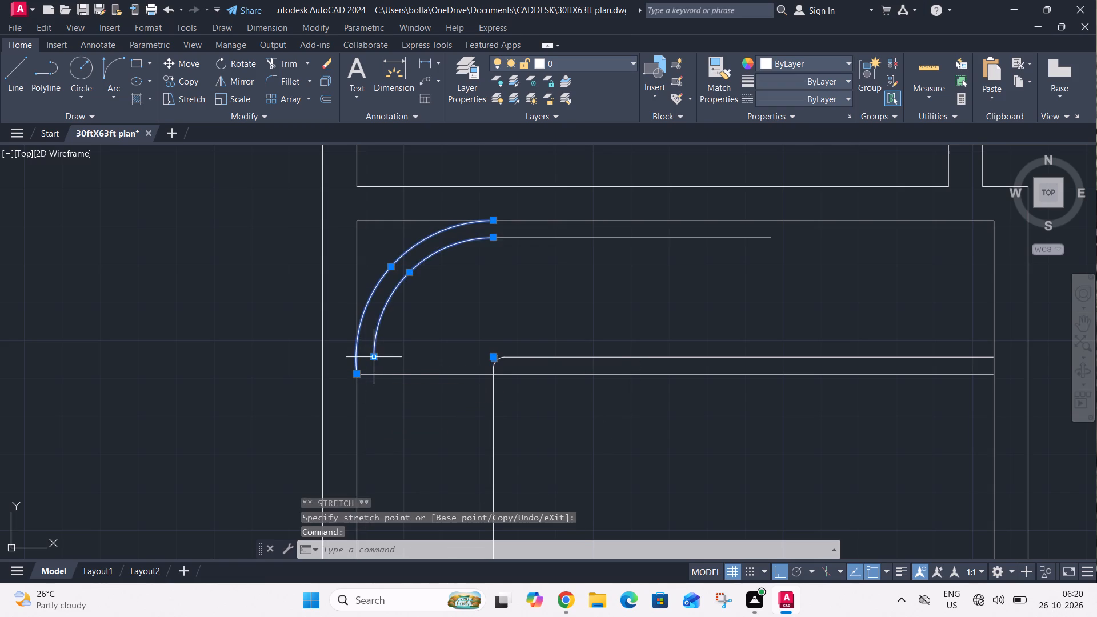
pyautogui.click(375, 355)
pyautogui.click(372, 372)
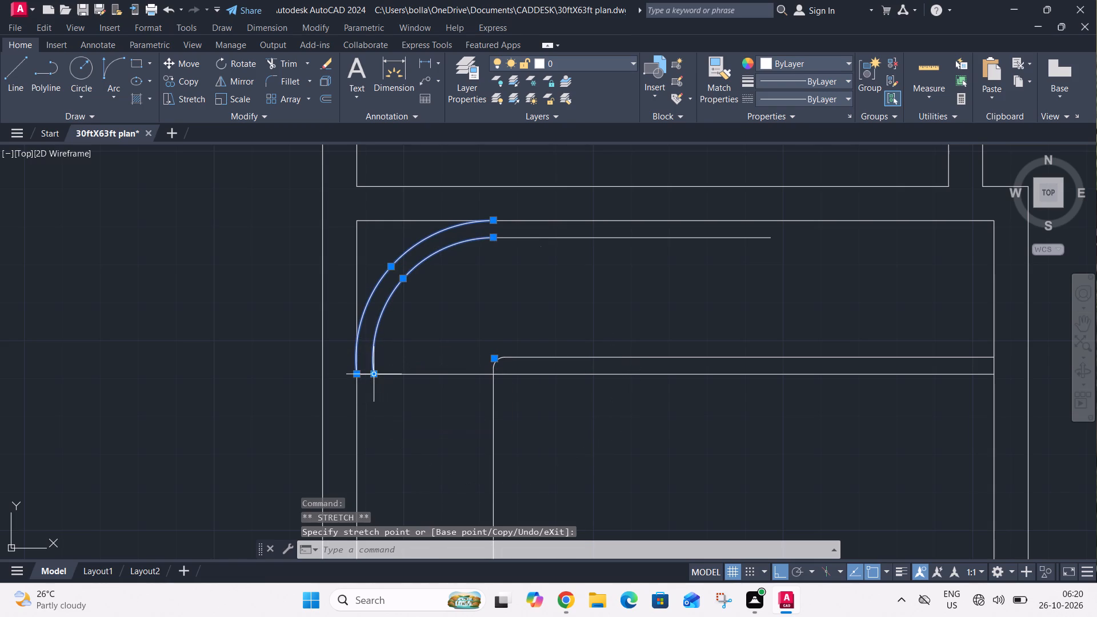
pyautogui.press('Escape')
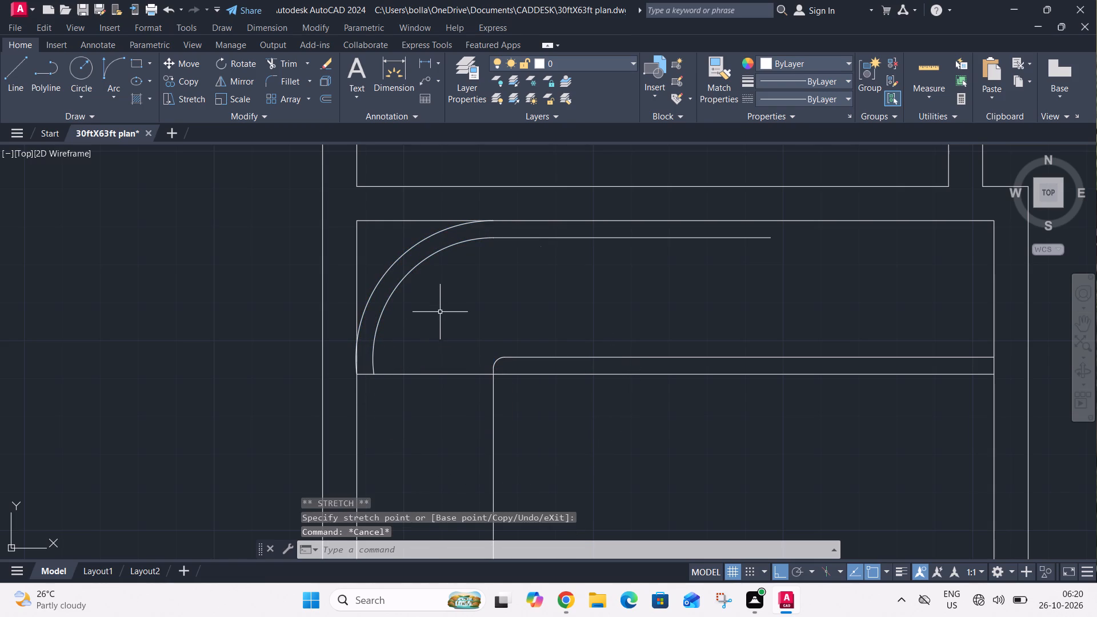
# Delete the horizontal offset line just below the filleted guide line.
pyautogui.moveTo(509, 383); pyautogui.dragTo(494, 354, button='middle')
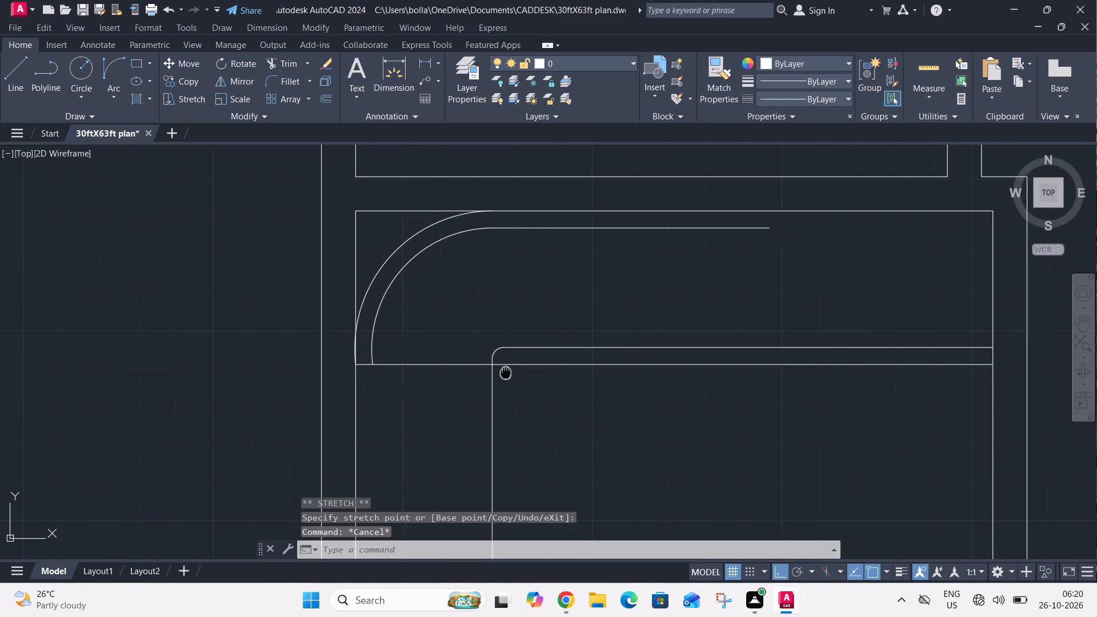
pyautogui.moveTo(494, 354); pyautogui.dragTo(417, 275, button='middle')
pyautogui.scroll(1, 417, 275)
pyautogui.click(425, 249)
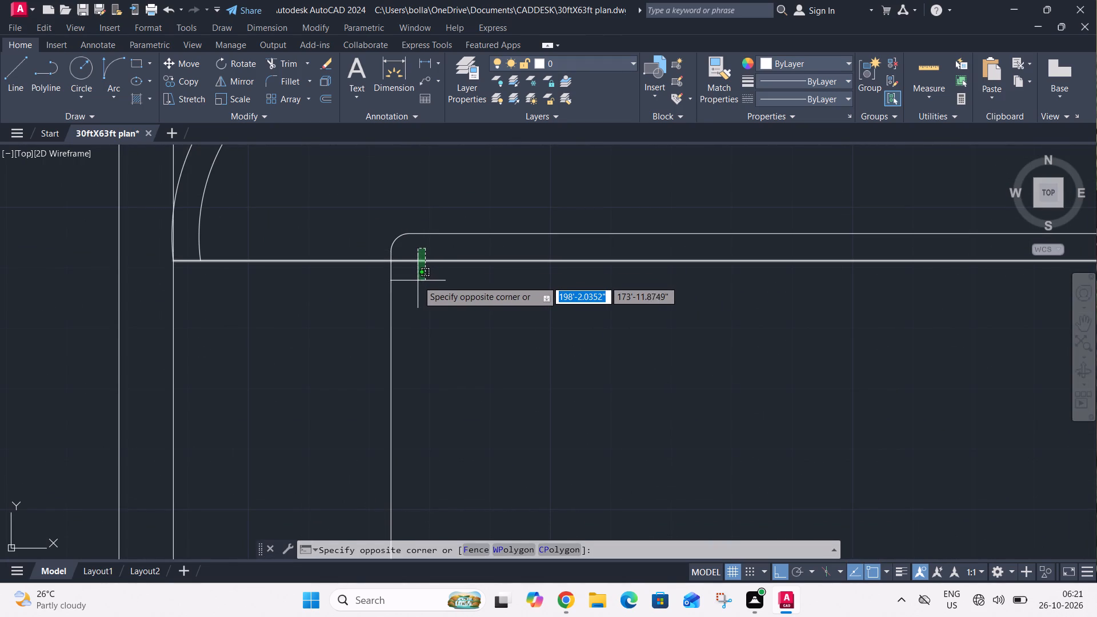
pyautogui.click(418, 279)
pyautogui.press('Delete')
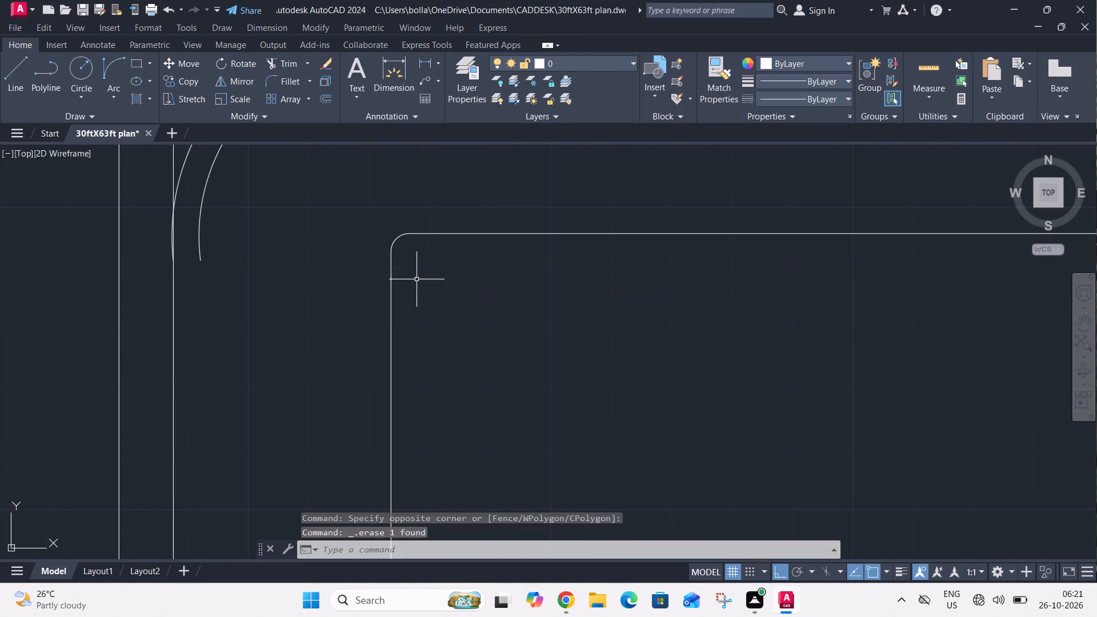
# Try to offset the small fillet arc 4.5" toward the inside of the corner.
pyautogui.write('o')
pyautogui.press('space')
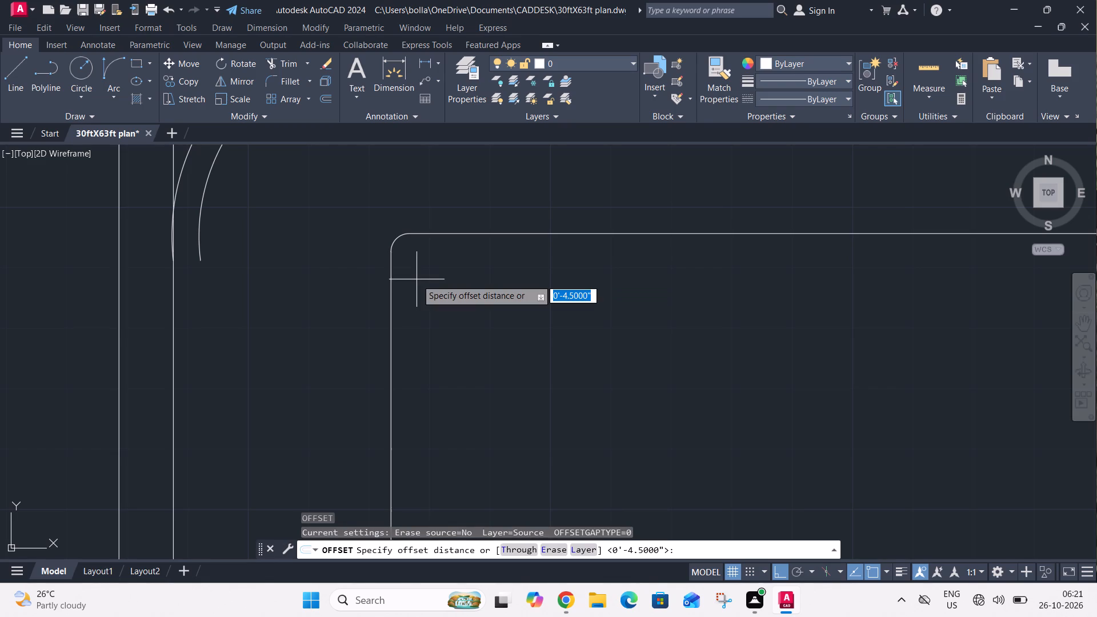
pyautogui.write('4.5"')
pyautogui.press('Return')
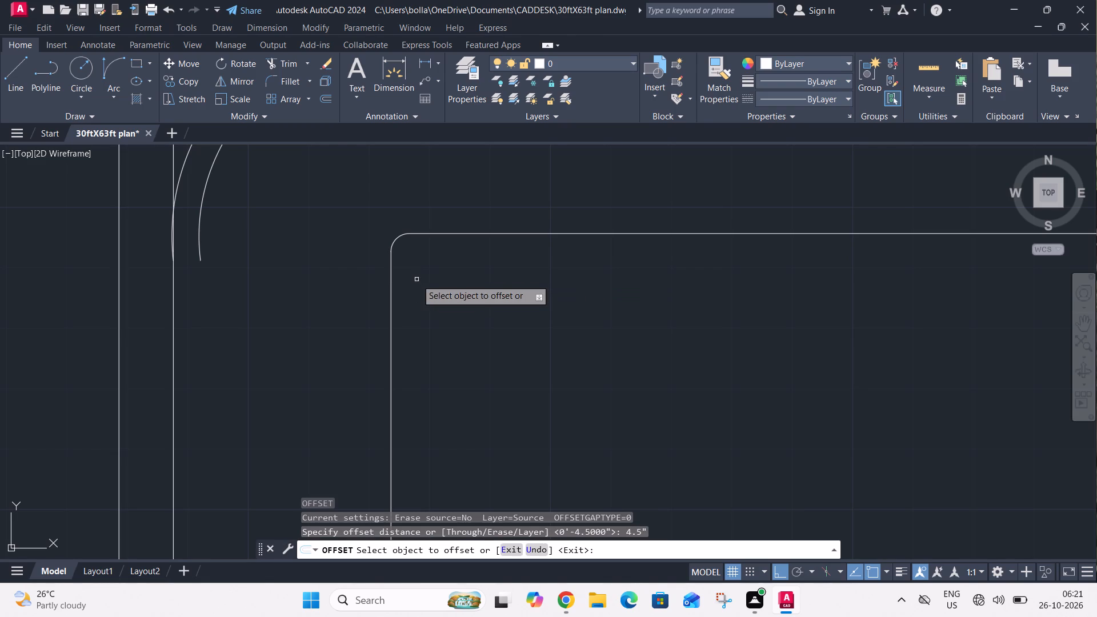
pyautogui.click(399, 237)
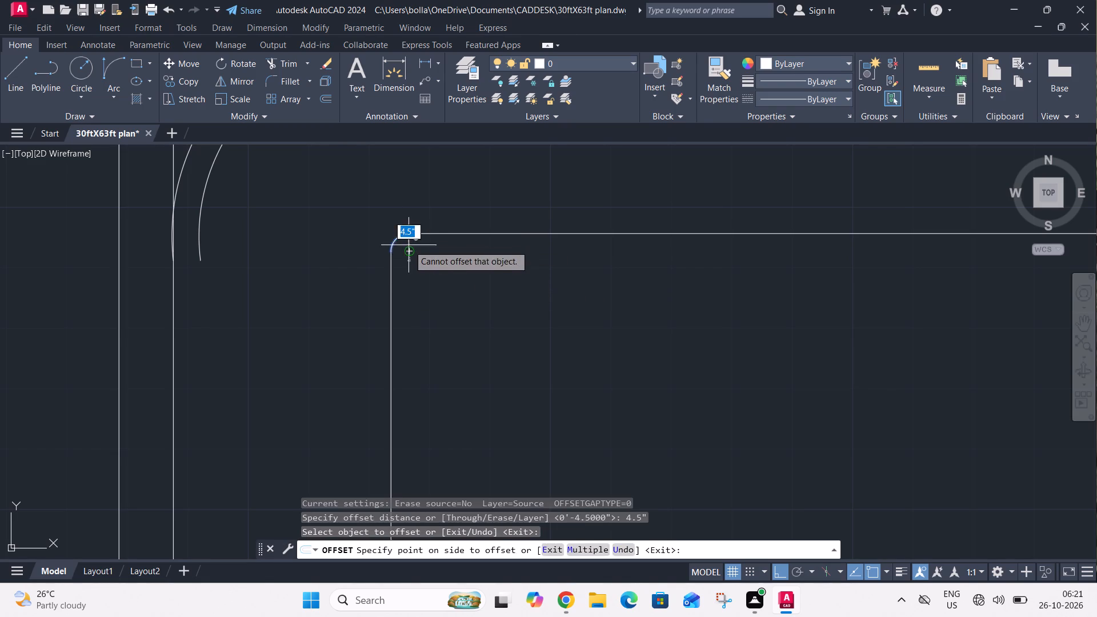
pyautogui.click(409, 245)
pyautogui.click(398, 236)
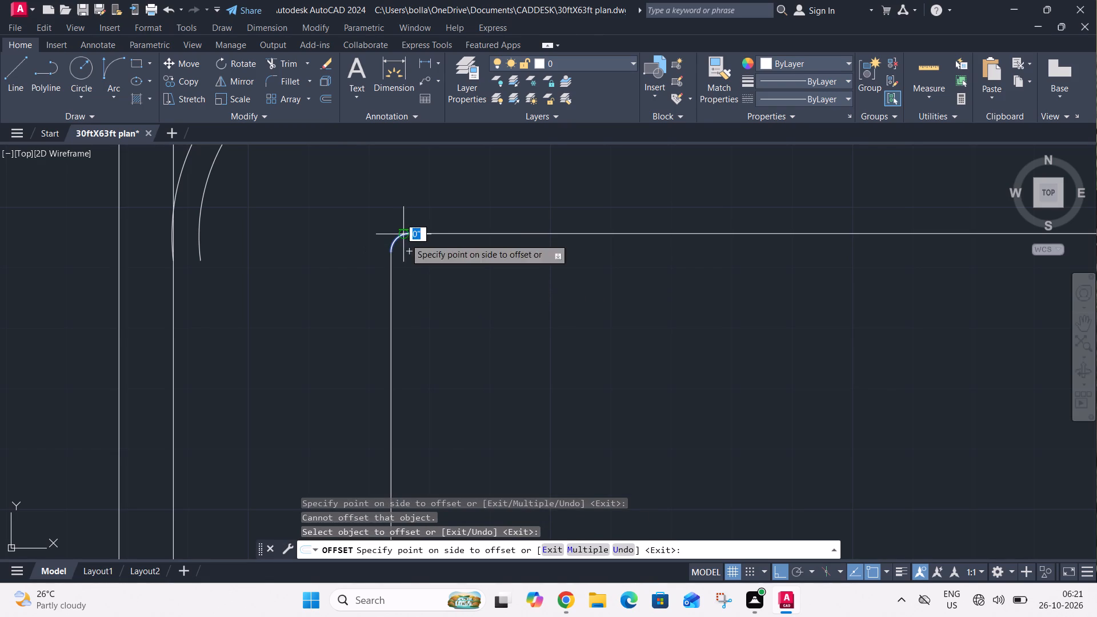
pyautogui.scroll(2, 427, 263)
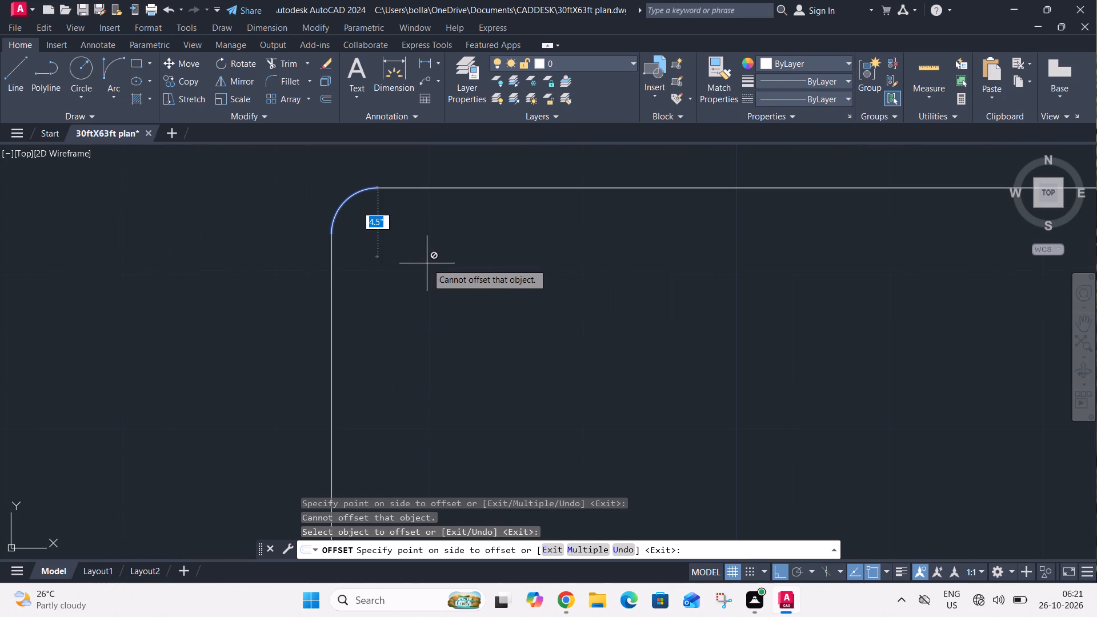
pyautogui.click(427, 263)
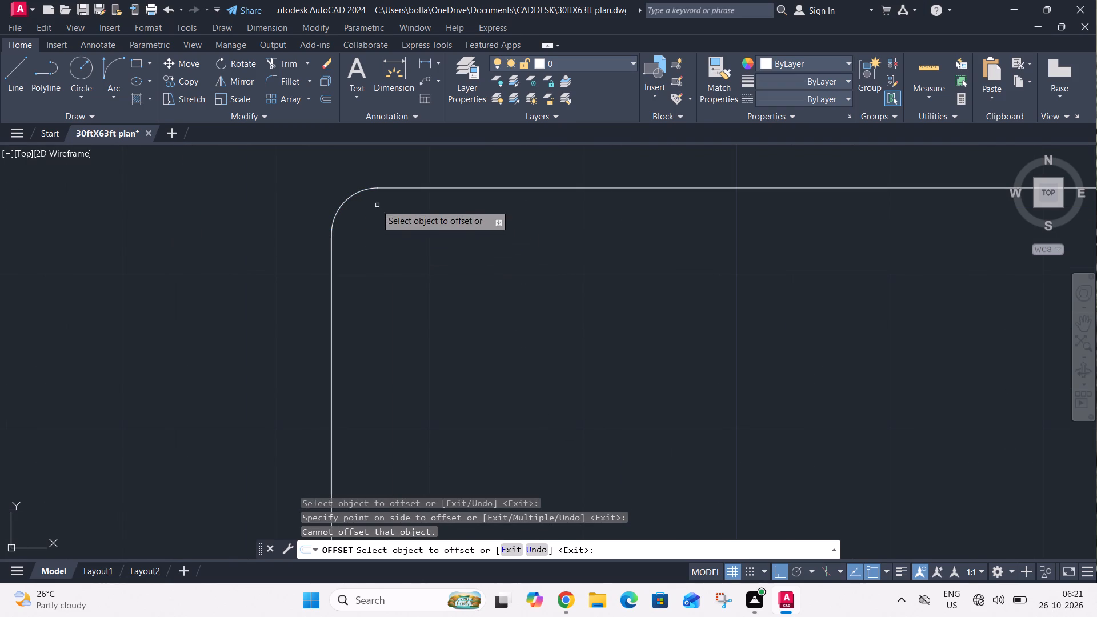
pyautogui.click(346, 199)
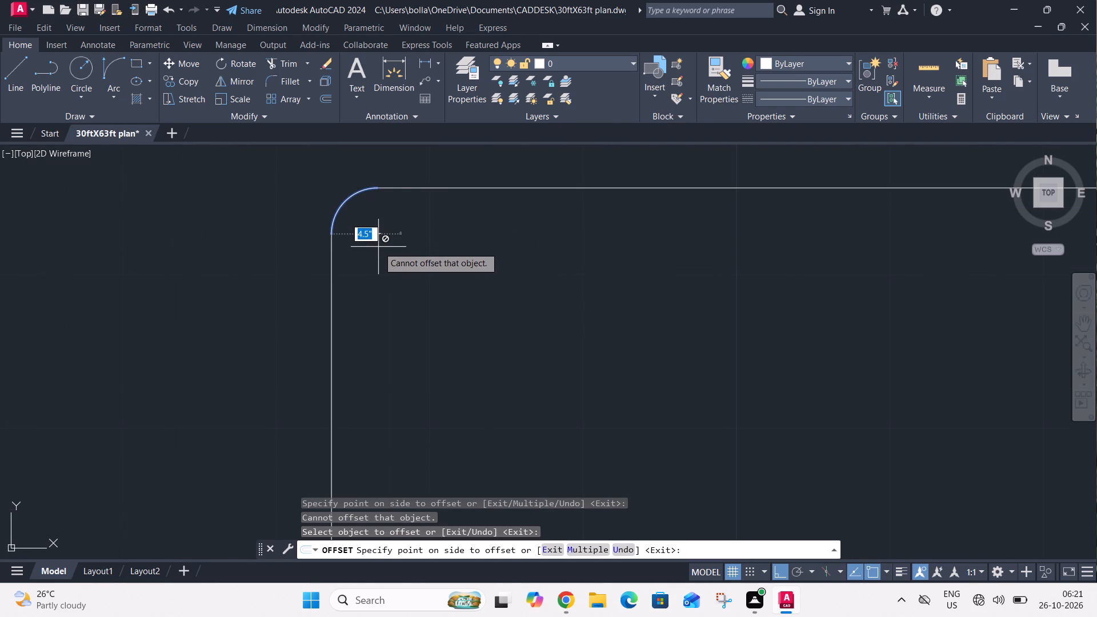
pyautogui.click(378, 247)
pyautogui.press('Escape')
# Offset the filleted horizontal and vertical guide lines 4.5" toward the inside of the corner.
pyautogui.scroll(-2, 345, 204)
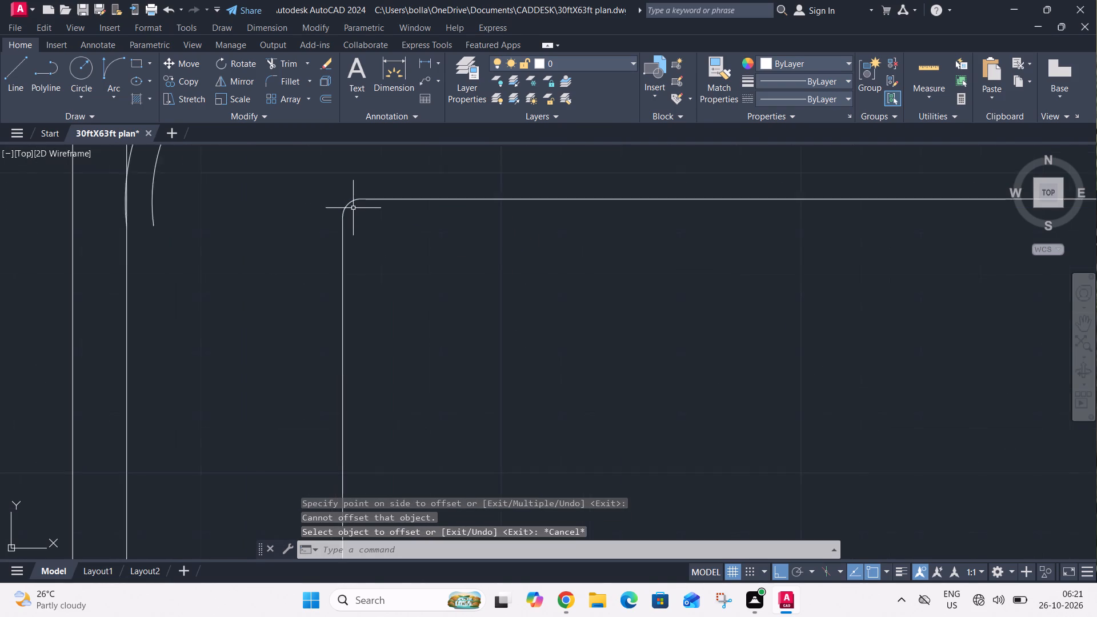
pyautogui.scroll(-2, 353, 208)
pyautogui.moveTo(374, 229); pyautogui.dragTo(354, 291, button='middle')
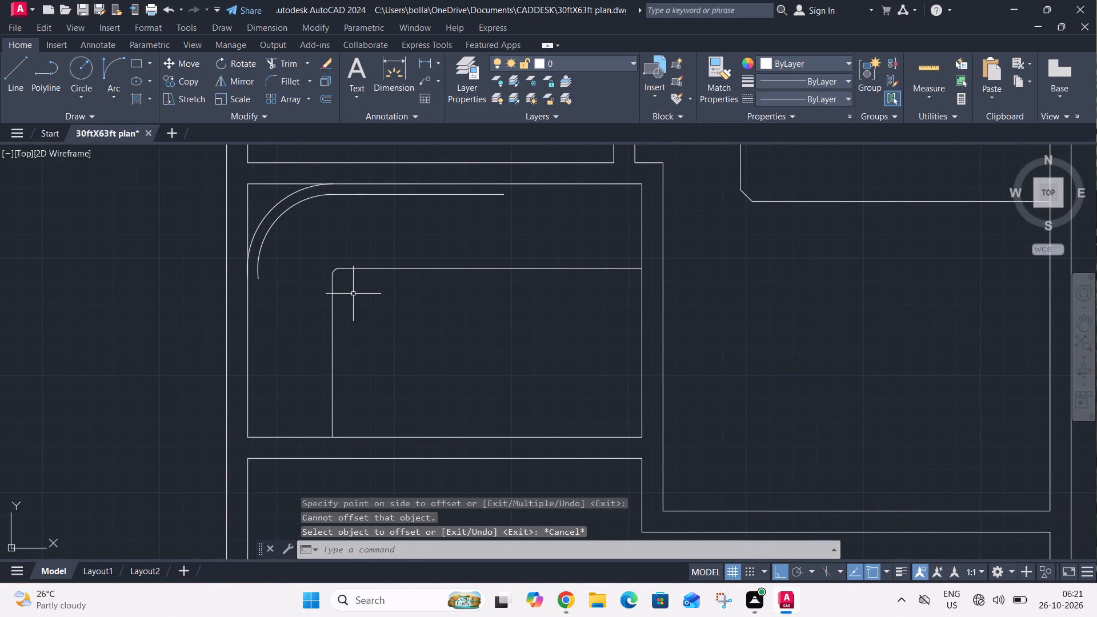
pyautogui.write('o 4.5"')
pyautogui.press('Return')
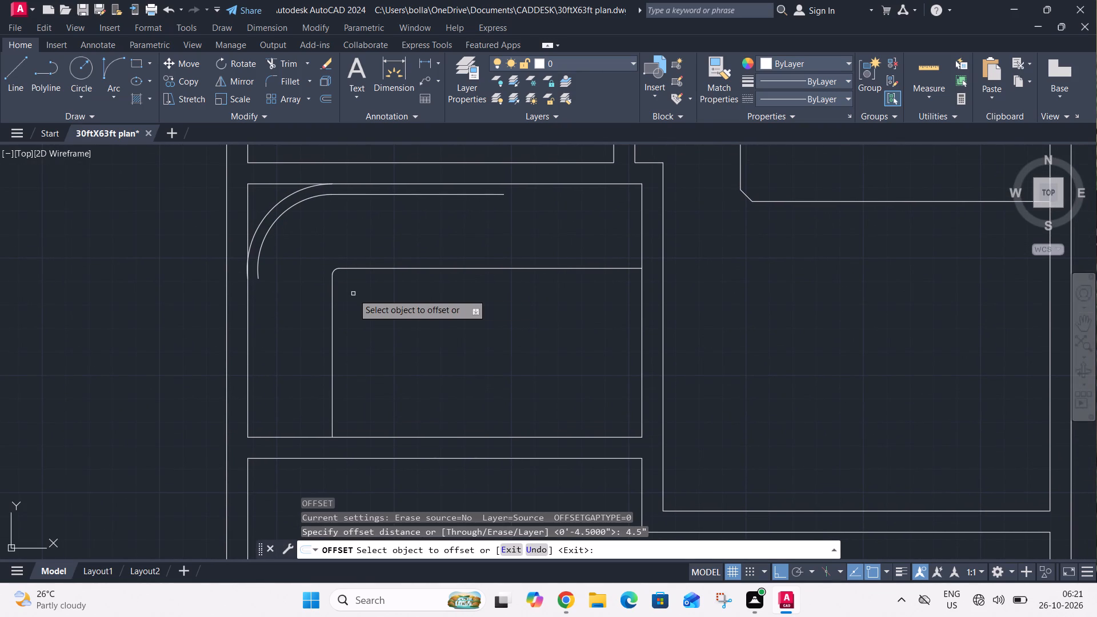
pyautogui.click(366, 269)
pyautogui.click(366, 284)
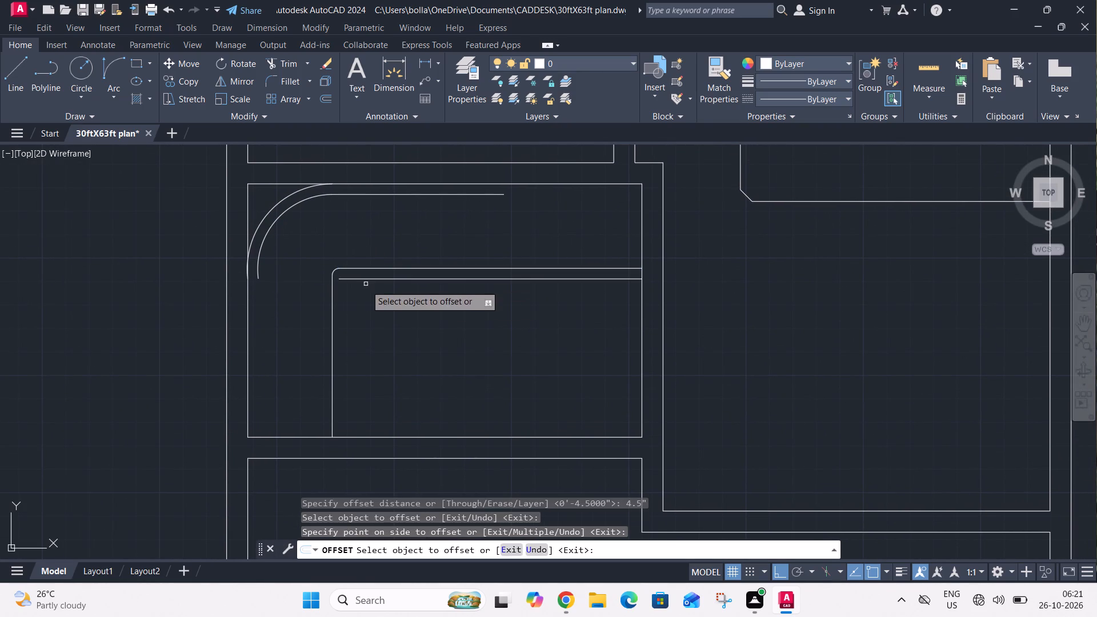
pyautogui.click(333, 321)
pyautogui.click(342, 319)
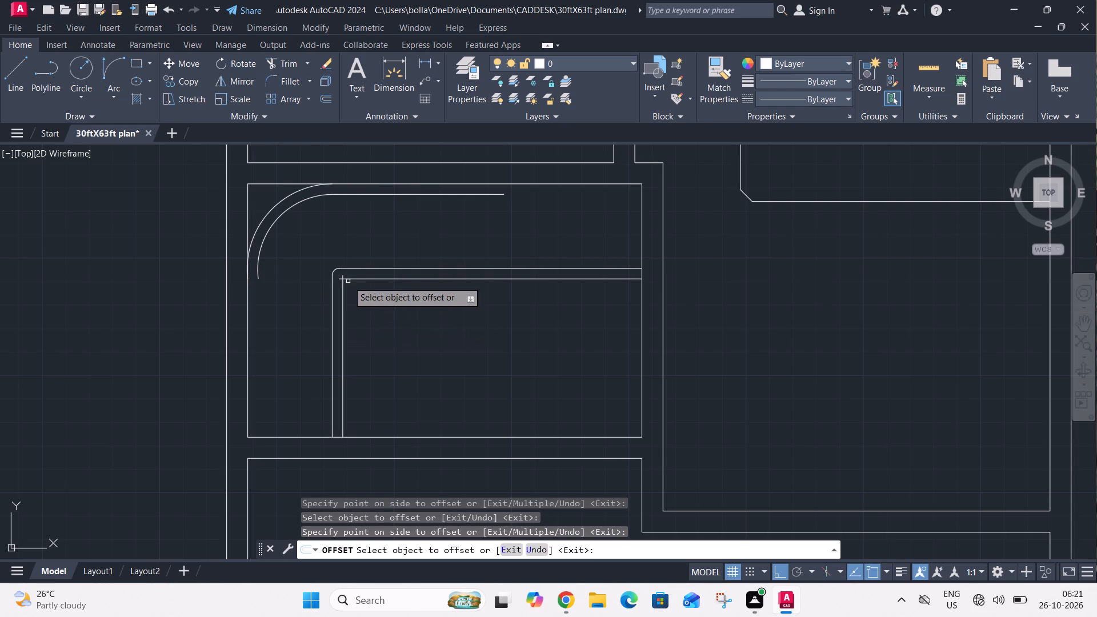
pyautogui.press('Escape')
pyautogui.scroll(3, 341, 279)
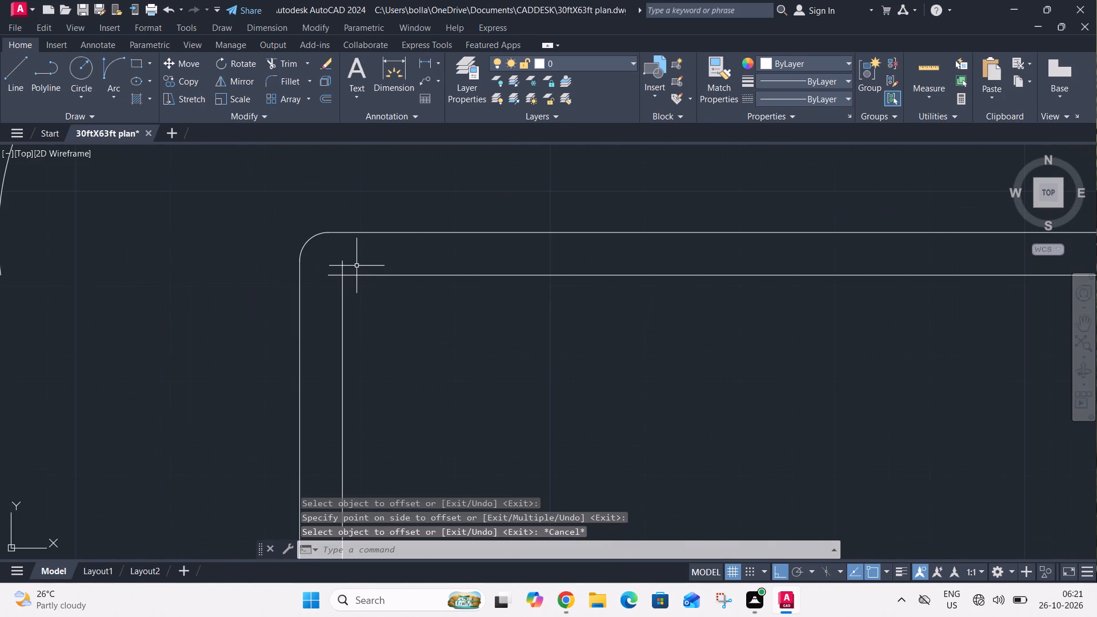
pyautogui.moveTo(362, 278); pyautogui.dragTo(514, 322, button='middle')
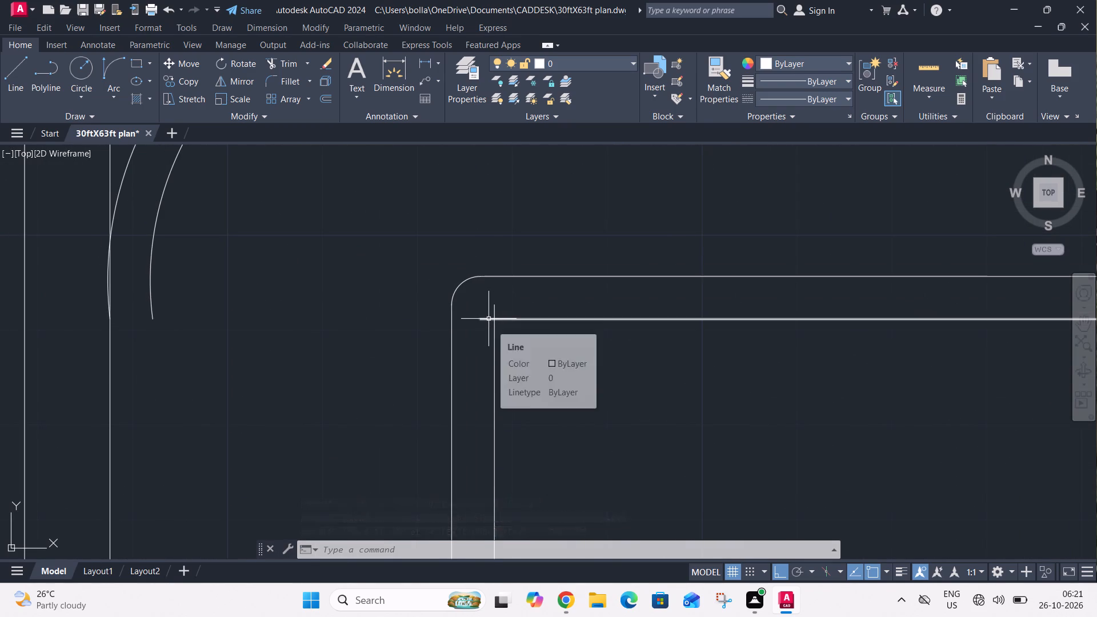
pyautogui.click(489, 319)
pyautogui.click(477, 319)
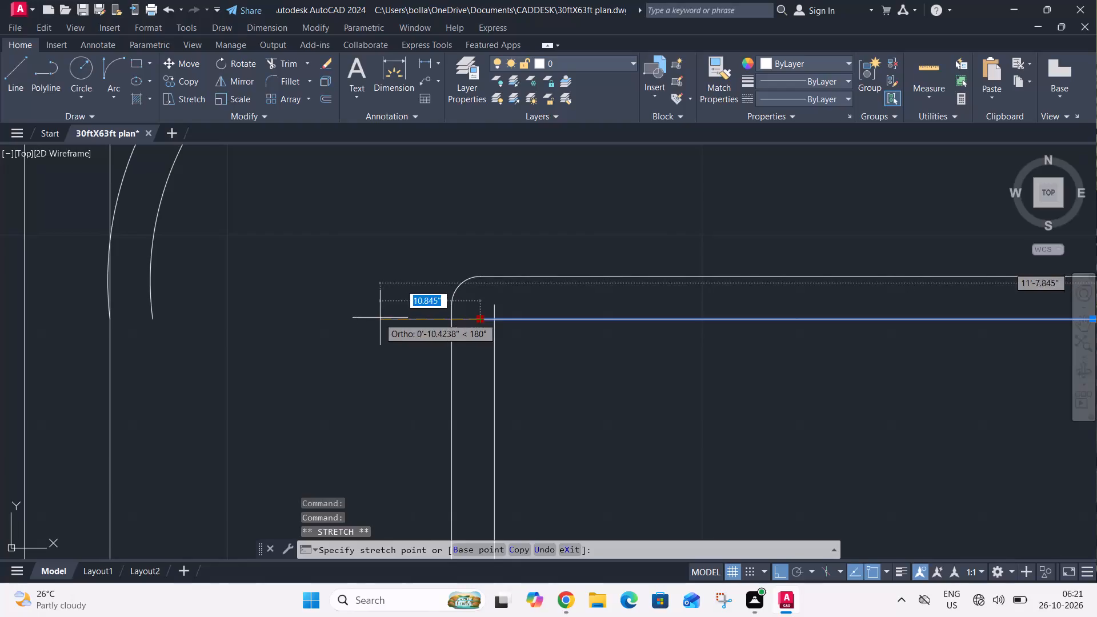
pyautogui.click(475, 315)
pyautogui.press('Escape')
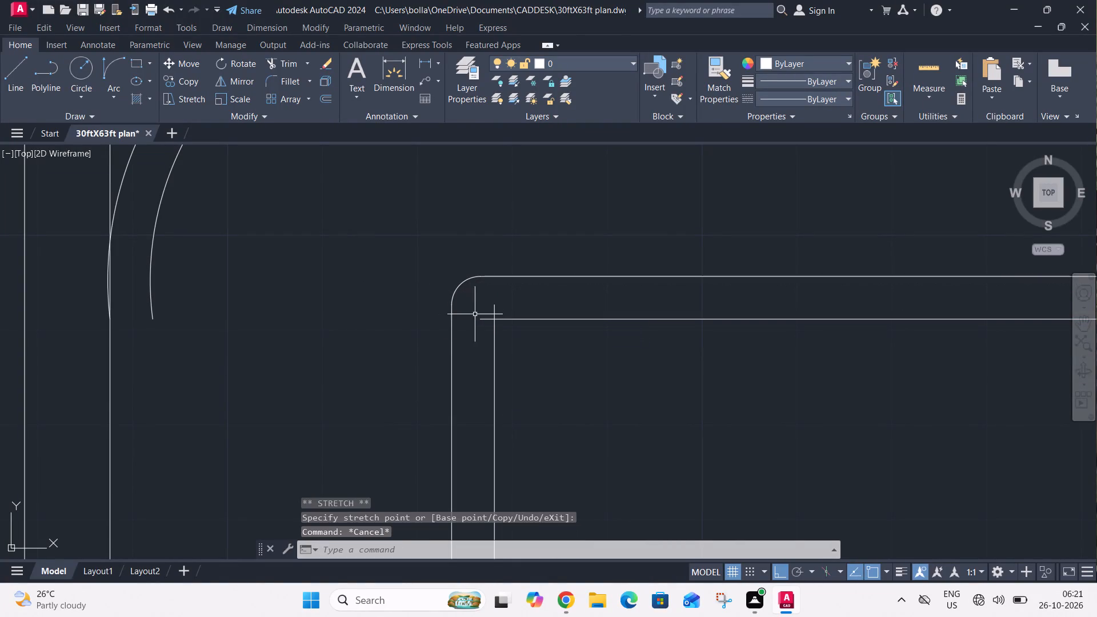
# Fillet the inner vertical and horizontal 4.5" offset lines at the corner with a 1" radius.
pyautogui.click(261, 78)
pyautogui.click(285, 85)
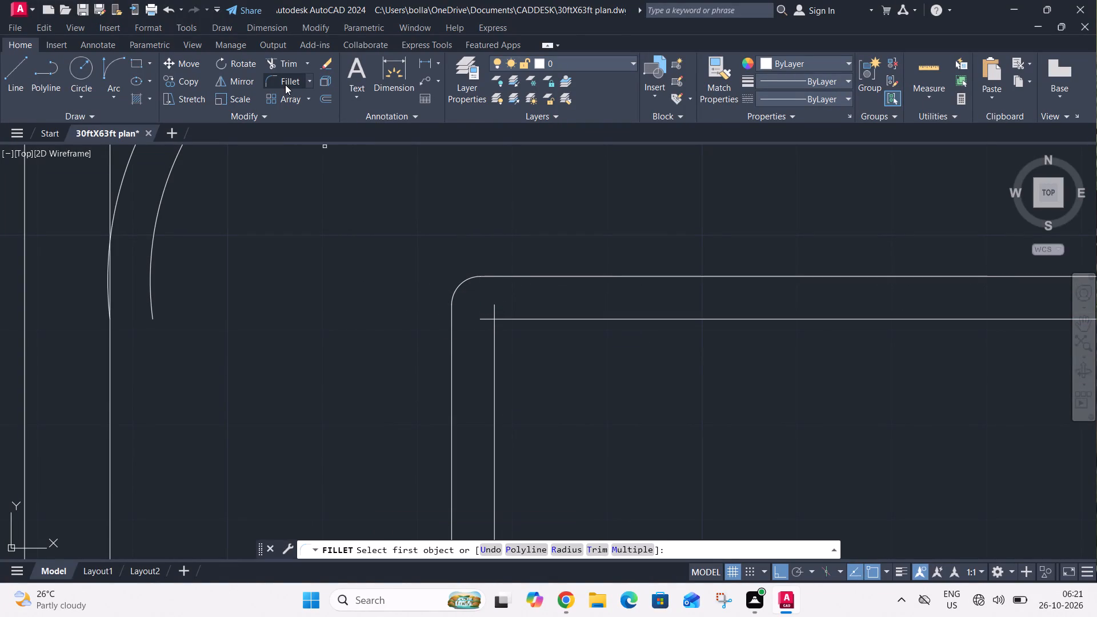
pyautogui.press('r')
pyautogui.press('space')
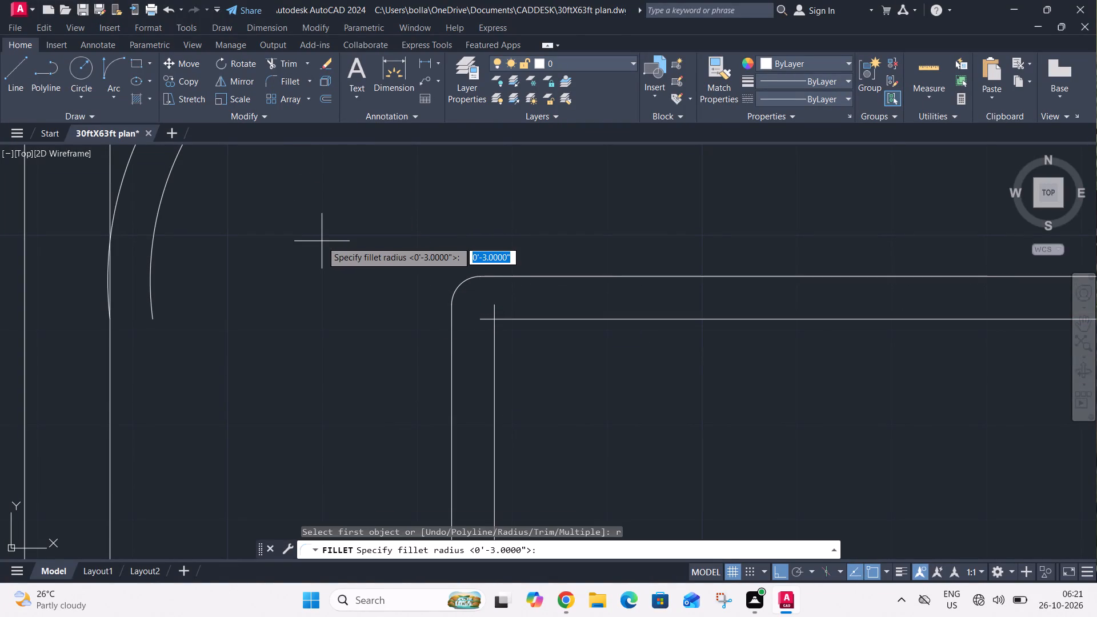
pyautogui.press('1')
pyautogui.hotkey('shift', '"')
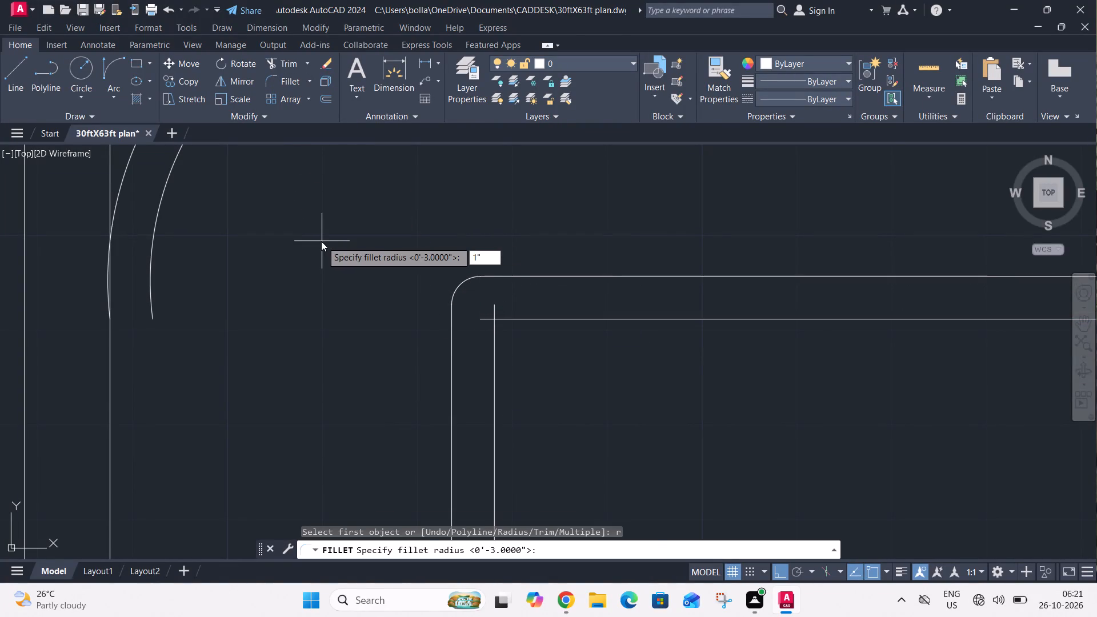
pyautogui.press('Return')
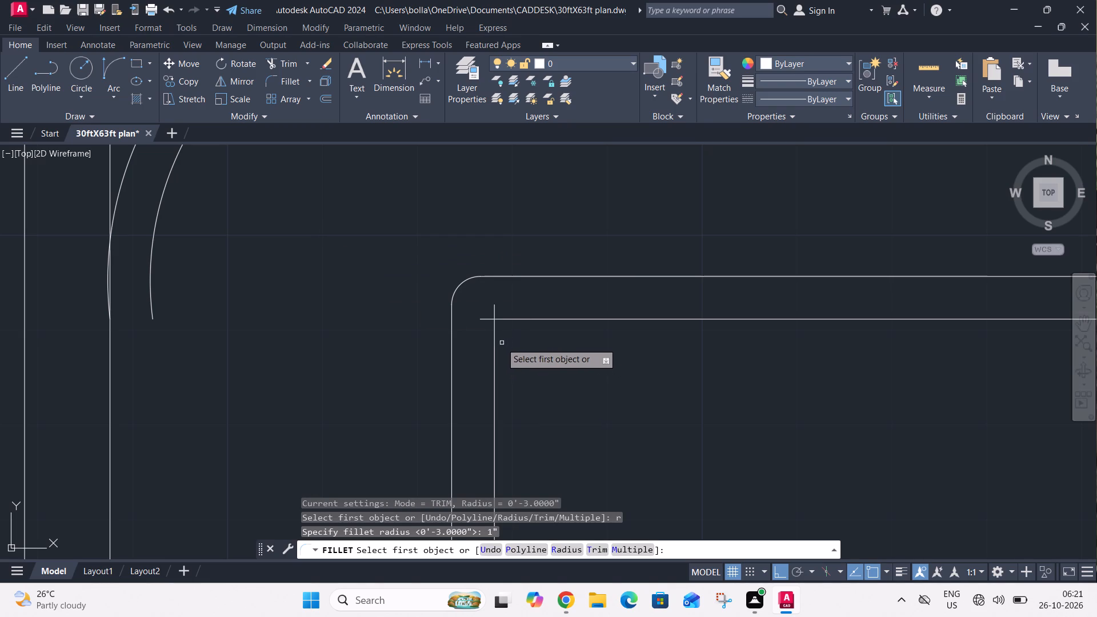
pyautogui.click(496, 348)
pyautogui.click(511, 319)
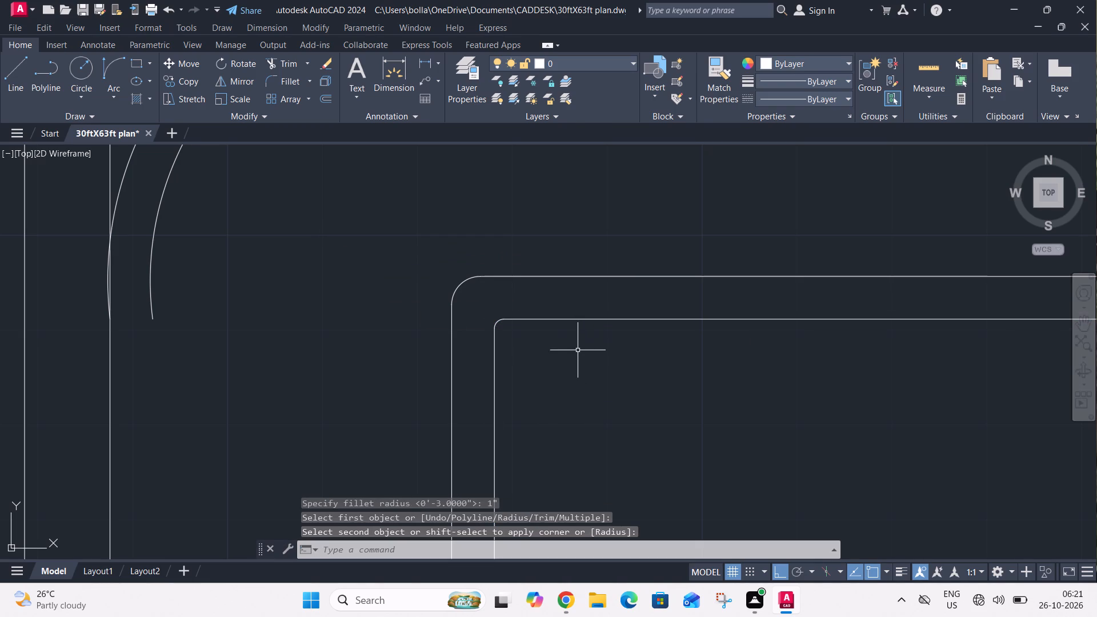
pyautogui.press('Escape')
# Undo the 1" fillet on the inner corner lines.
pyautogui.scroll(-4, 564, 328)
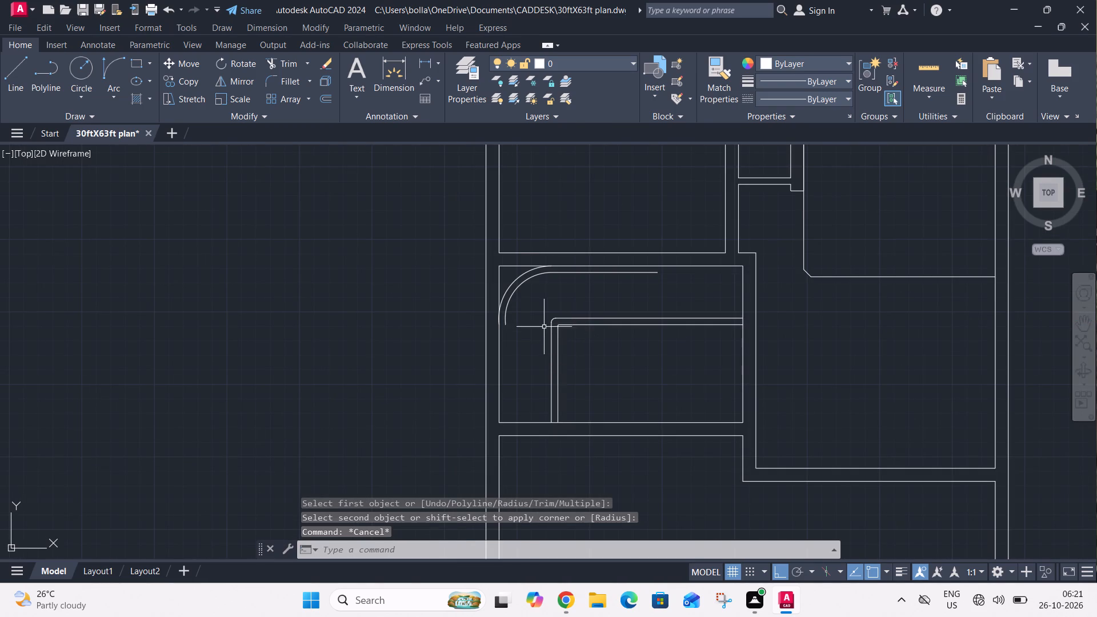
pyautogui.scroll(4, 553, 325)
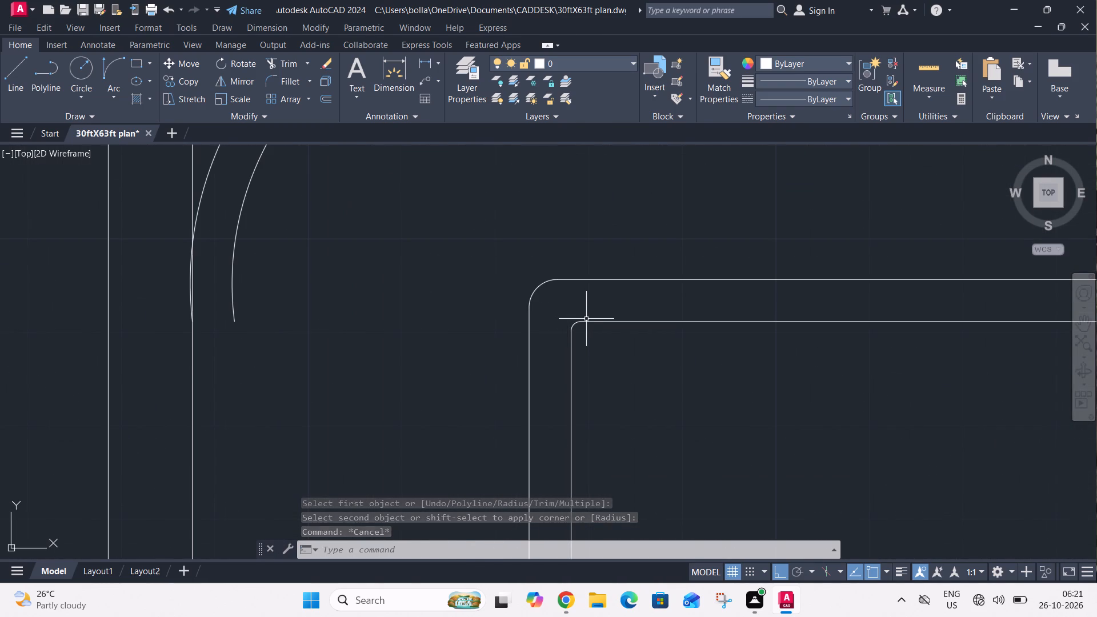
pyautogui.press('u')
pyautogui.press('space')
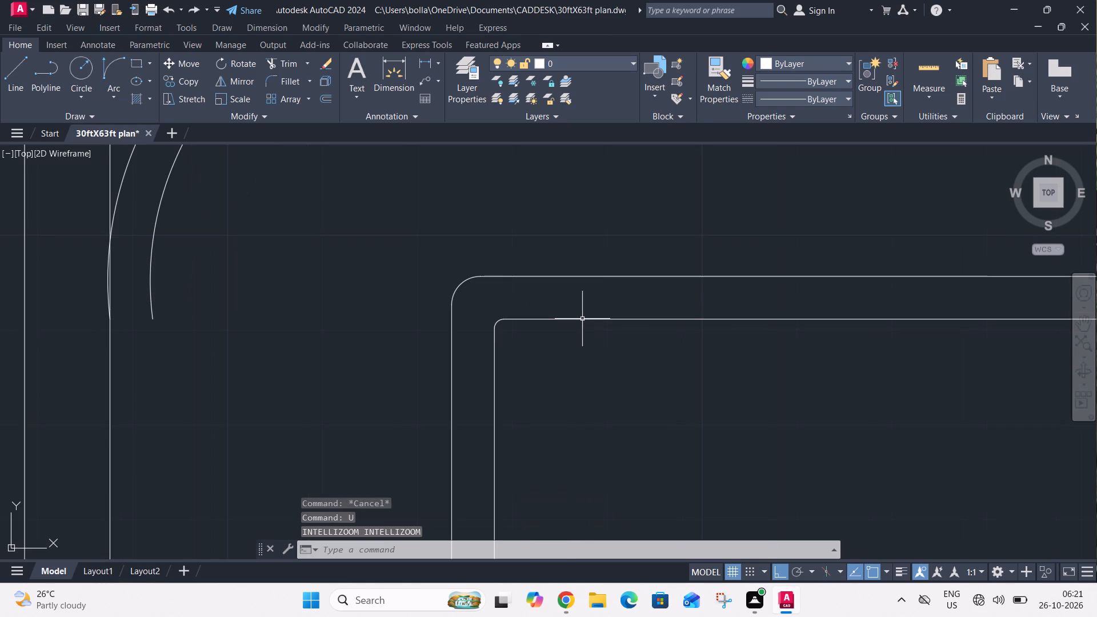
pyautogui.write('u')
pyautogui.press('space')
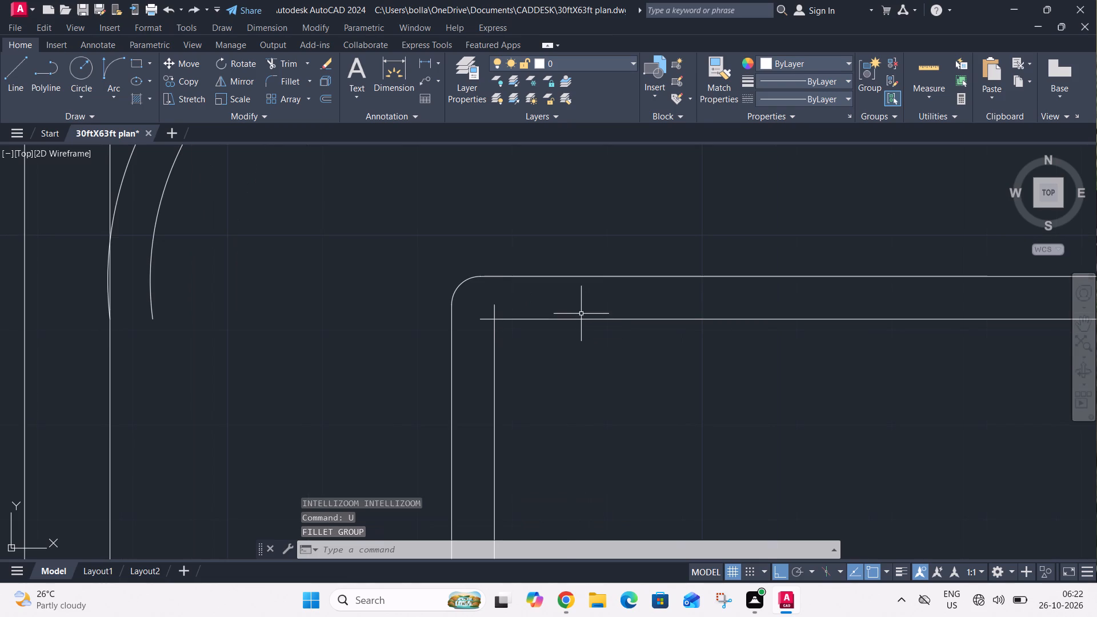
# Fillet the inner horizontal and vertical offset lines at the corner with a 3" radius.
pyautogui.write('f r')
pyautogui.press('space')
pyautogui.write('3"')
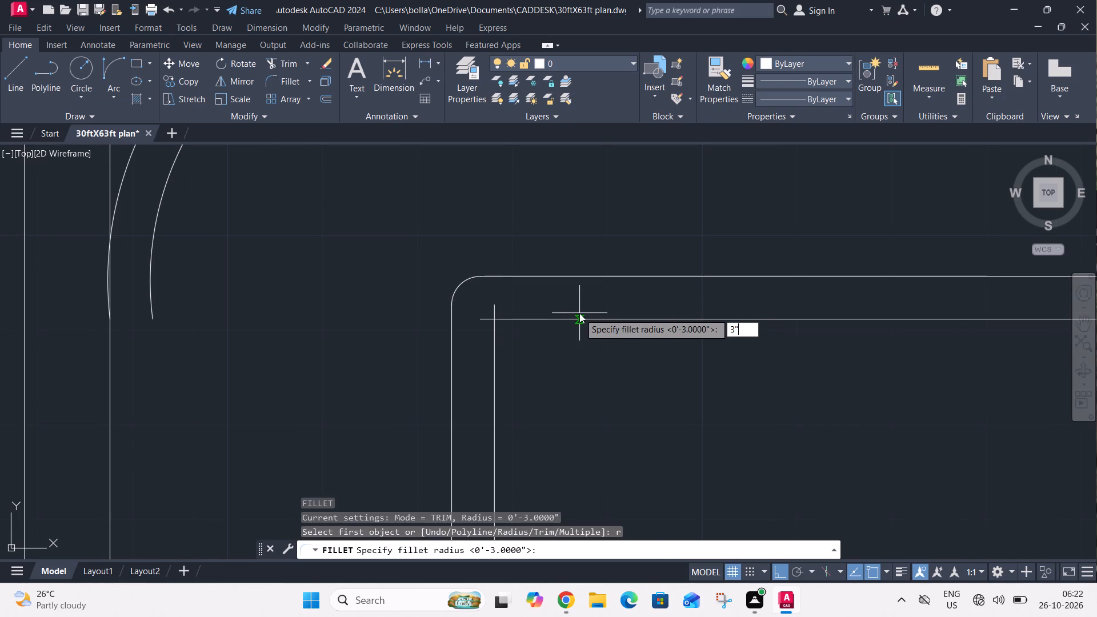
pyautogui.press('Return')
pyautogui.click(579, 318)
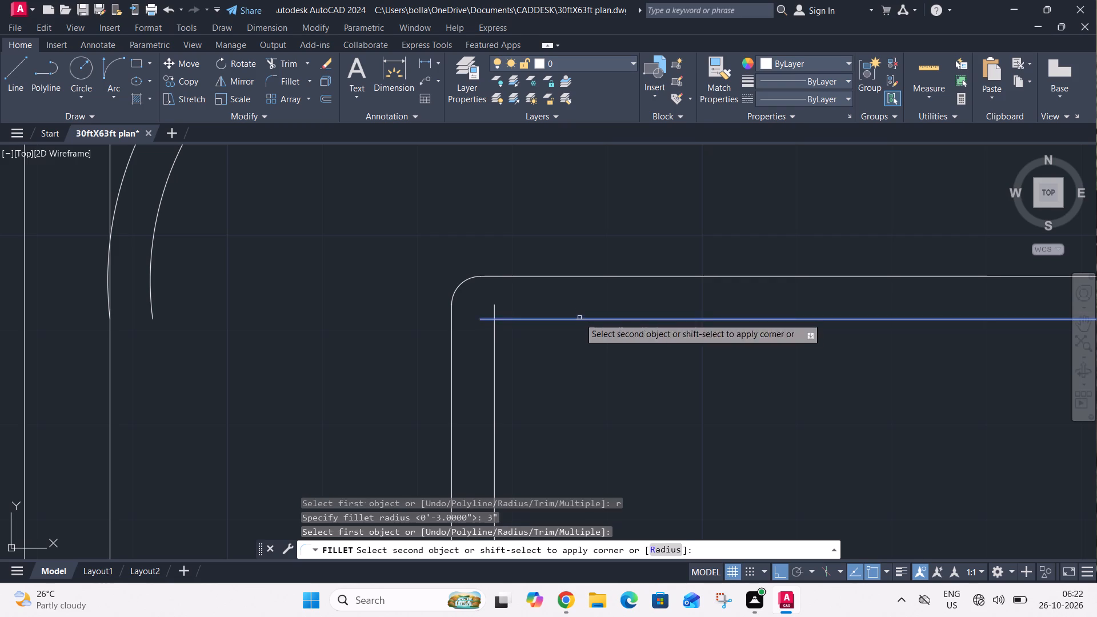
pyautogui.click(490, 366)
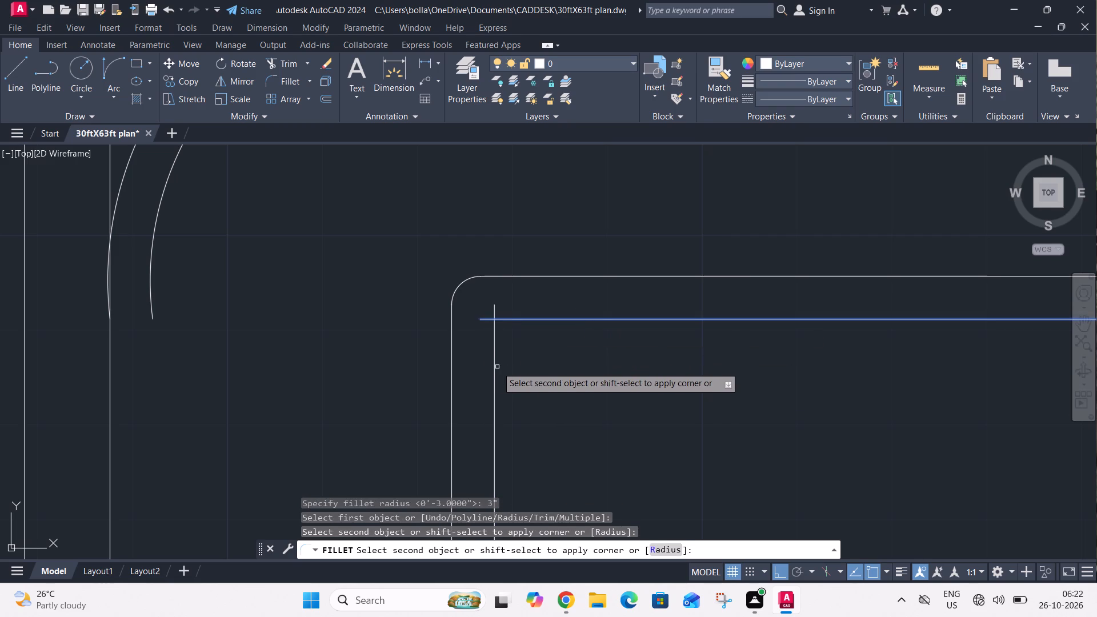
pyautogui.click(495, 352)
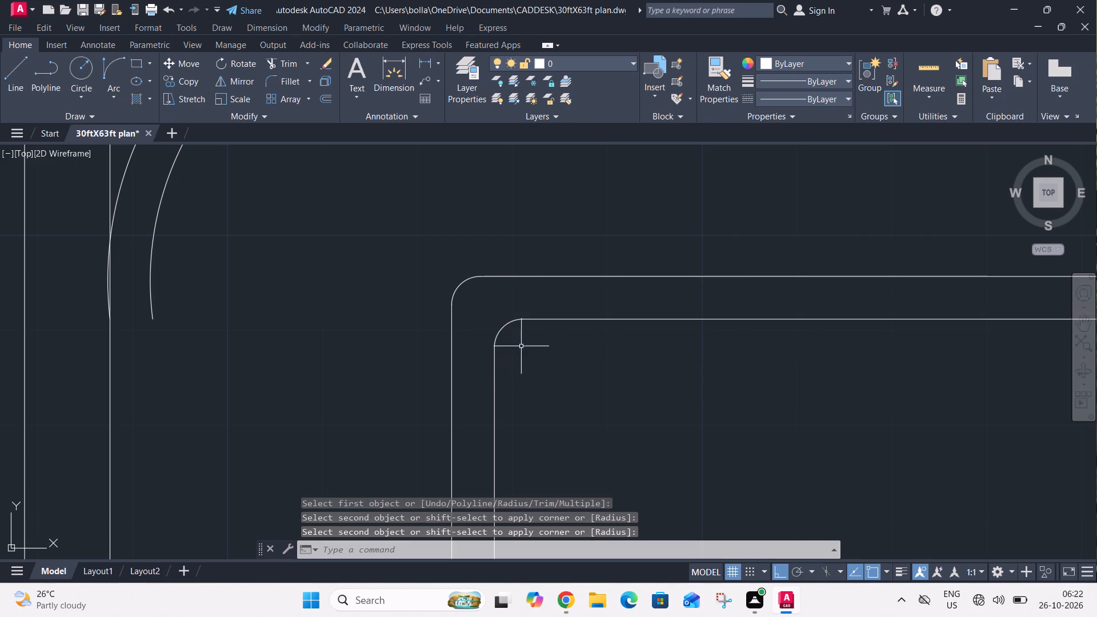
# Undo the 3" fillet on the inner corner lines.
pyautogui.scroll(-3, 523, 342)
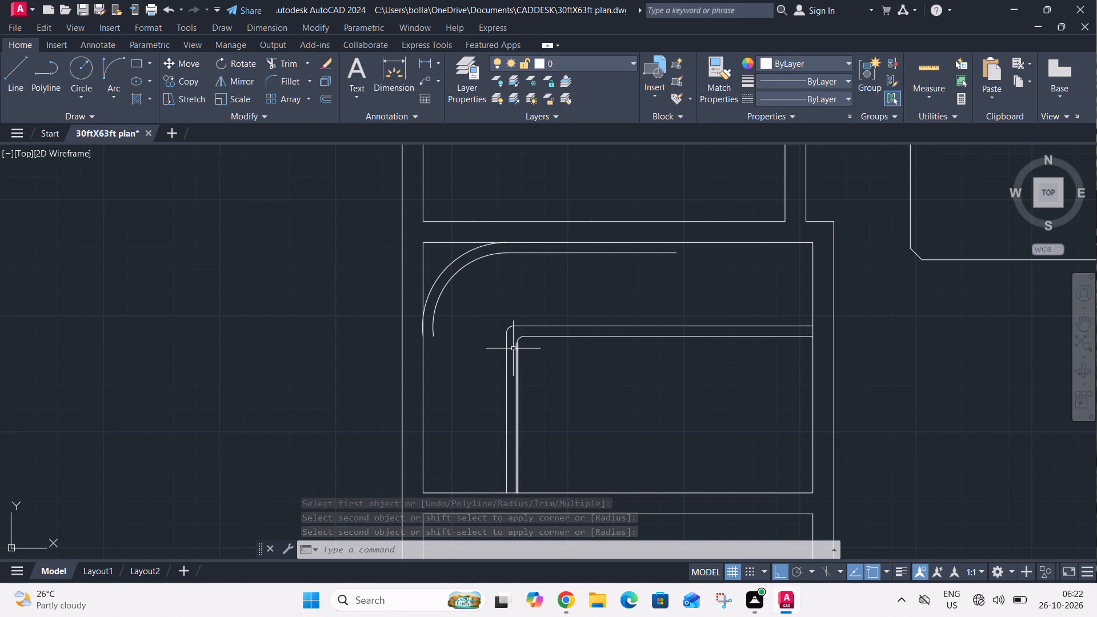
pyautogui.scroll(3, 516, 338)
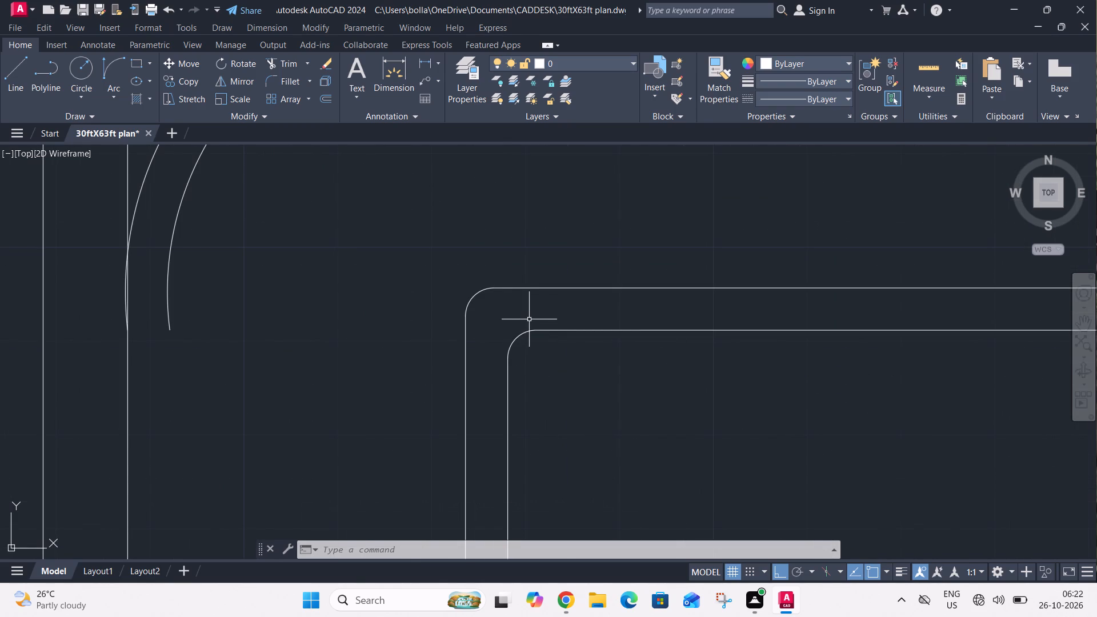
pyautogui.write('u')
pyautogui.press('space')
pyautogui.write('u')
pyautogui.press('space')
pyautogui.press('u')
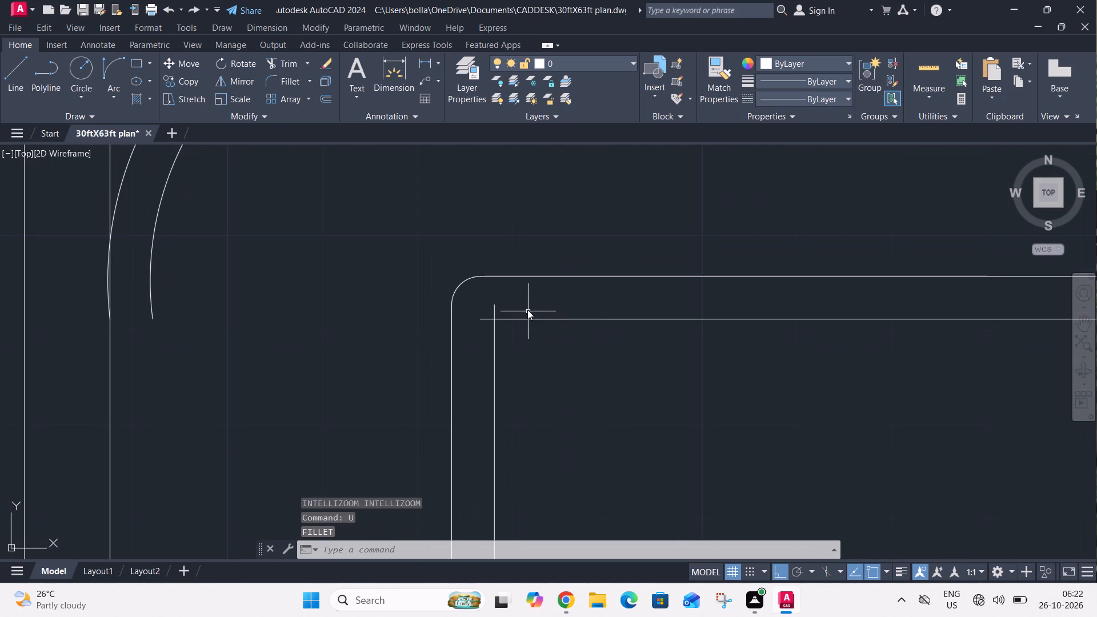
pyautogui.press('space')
# Fillet the inner horizontal and vertical offset lines at the corner with a 0.5" radius.
pyautogui.write('f')
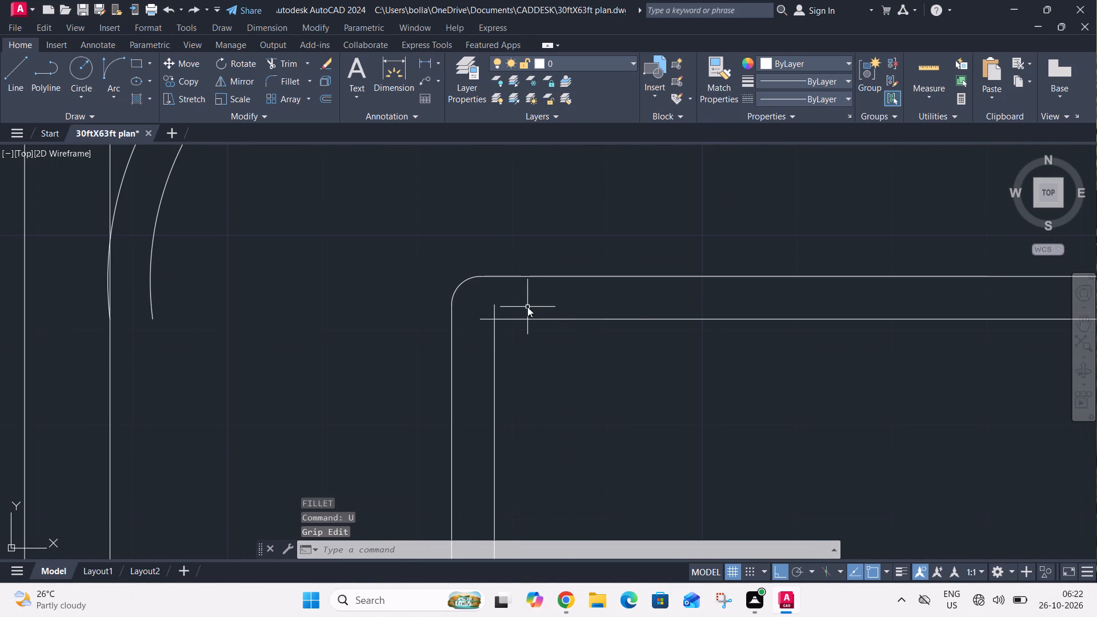
pyautogui.press('space')
pyautogui.press('r')
pyautogui.press('space')
pyautogui.write('0.5"')
pyautogui.press('Return')
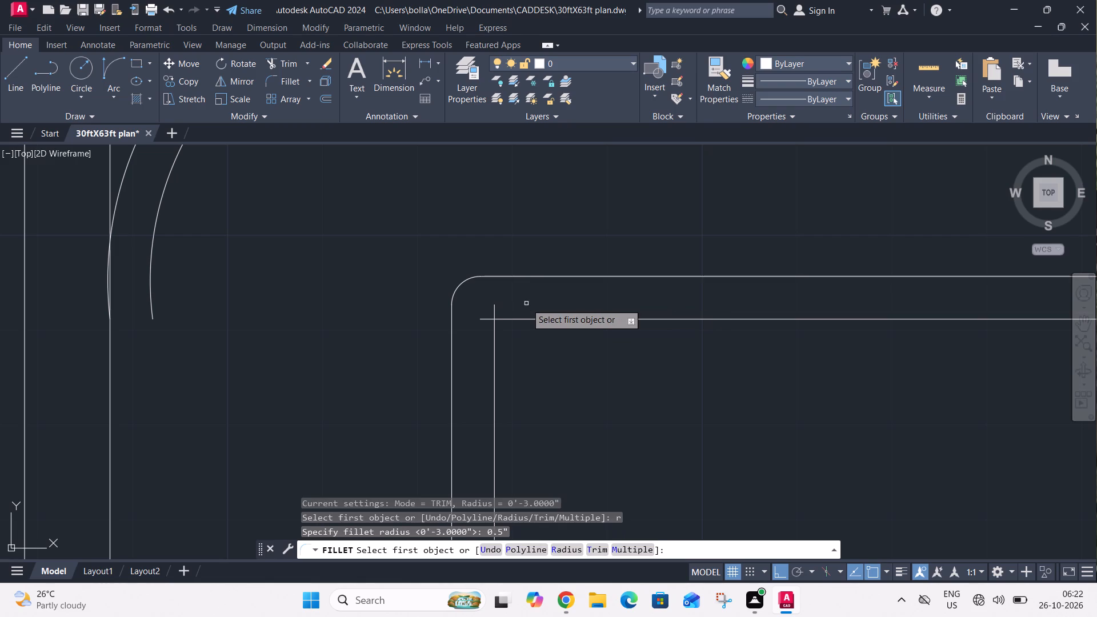
pyautogui.click(504, 320)
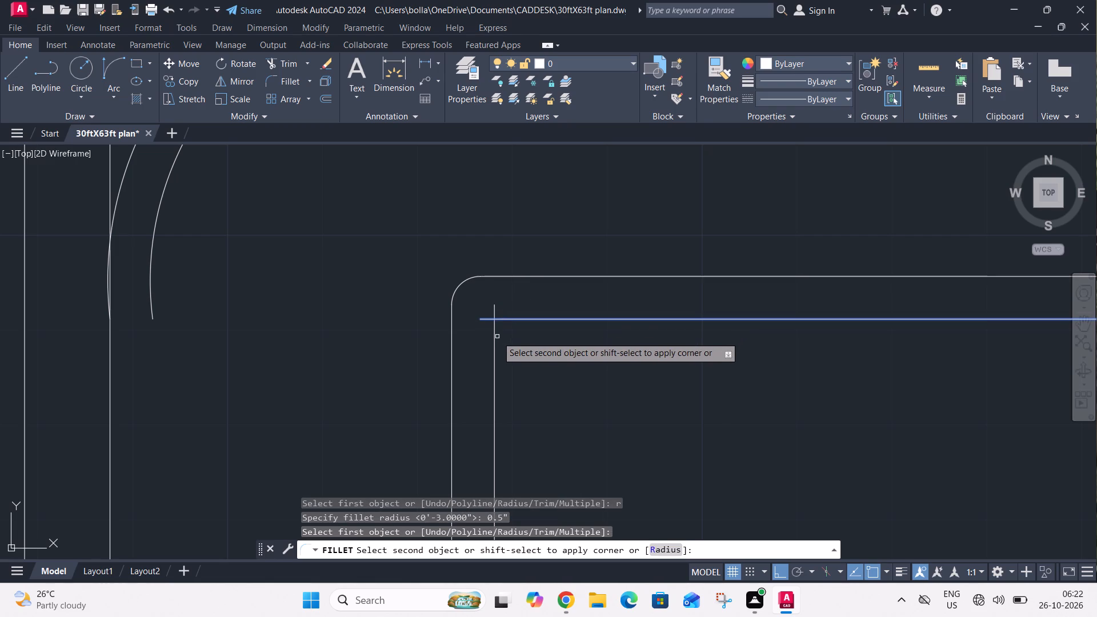
pyautogui.click(497, 338)
pyautogui.click(493, 348)
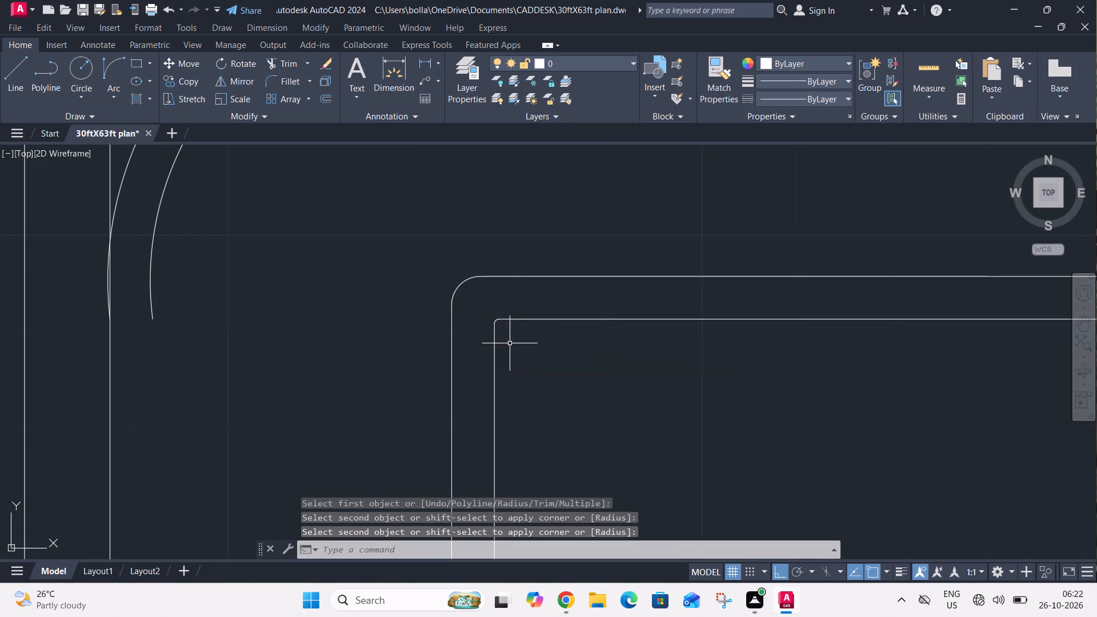
pyautogui.press('Escape')
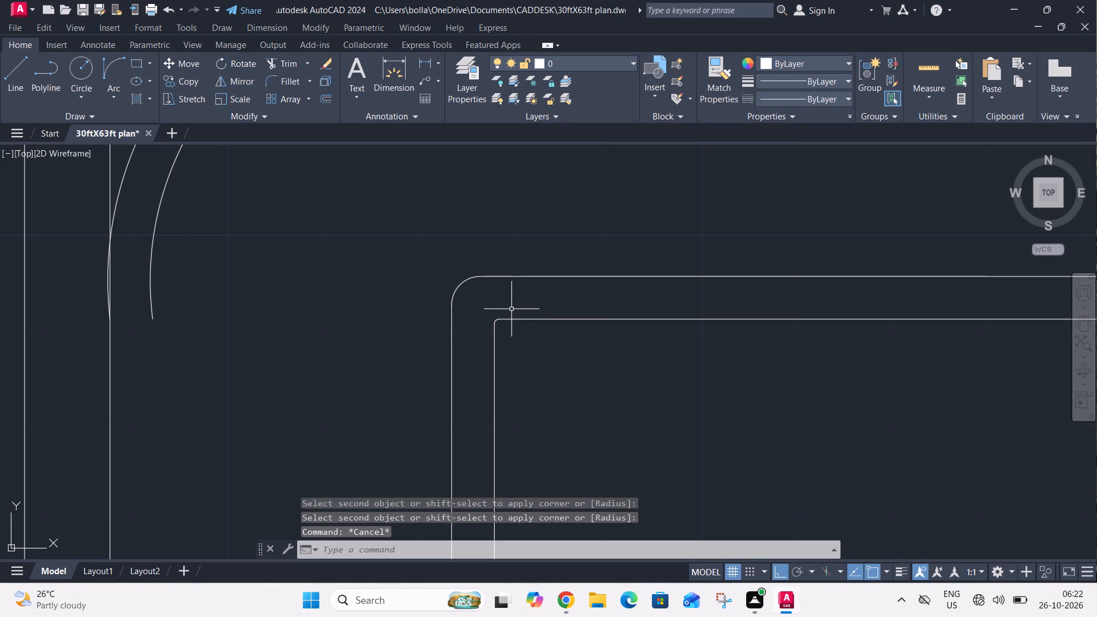
# Draw a horizontal line from the upper end of the small inner fillet to the left wall line at the outer arc's lower end.
pyautogui.scroll(-4, 489, 323)
pyautogui.moveTo(497, 334); pyautogui.dragTo(498, 364, button='middle')
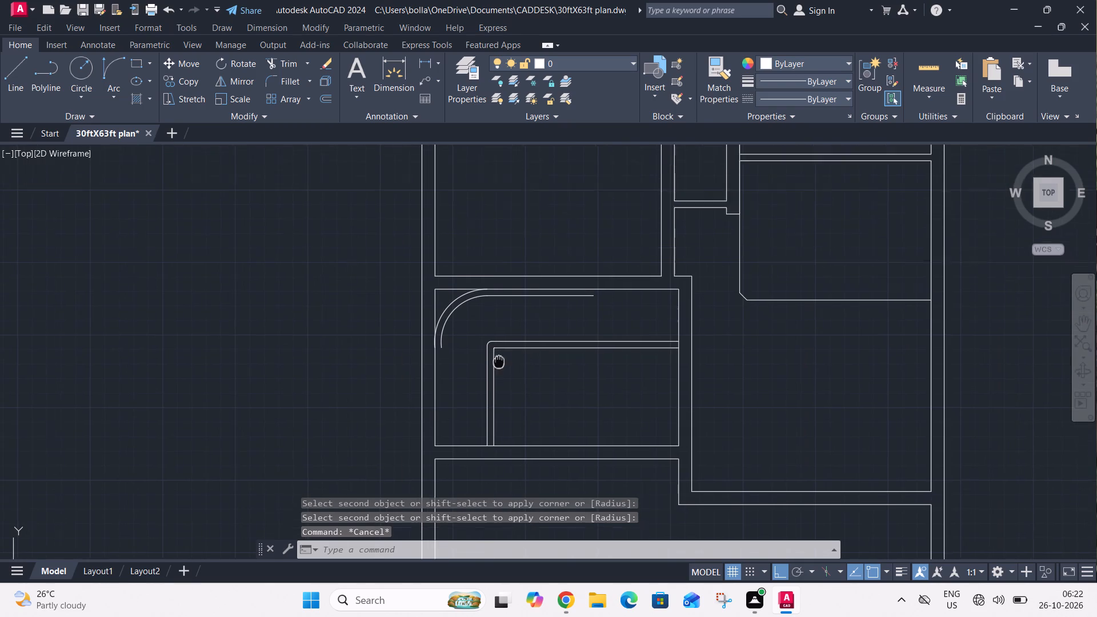
pyautogui.moveTo(498, 364); pyautogui.dragTo(494, 375, button='middle')
pyautogui.write('l')
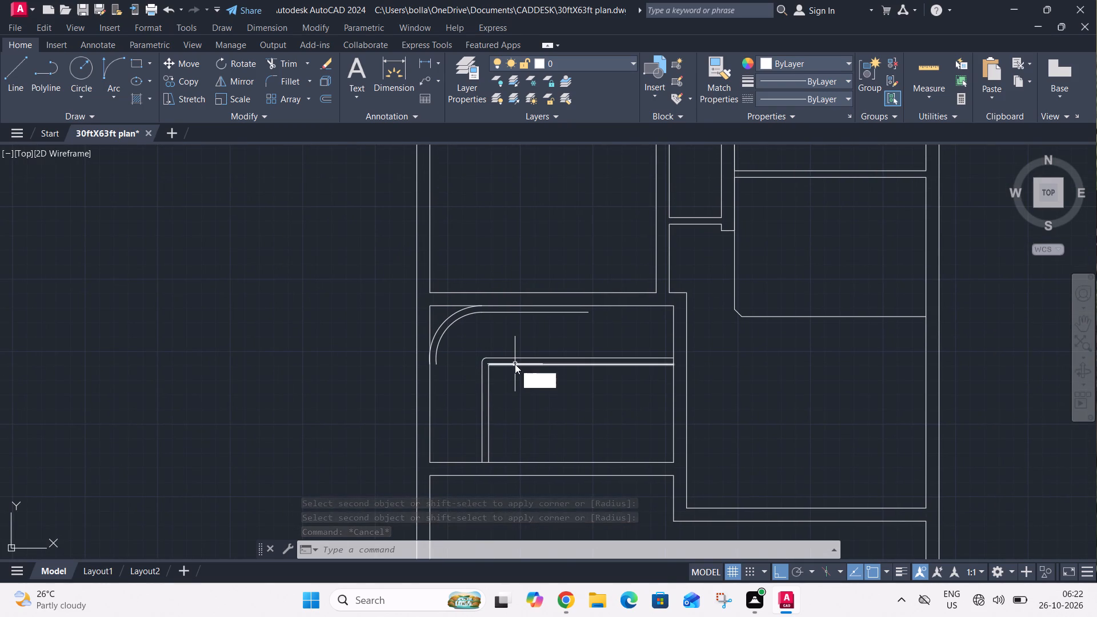
pyautogui.press('space')
pyautogui.scroll(5, 490, 364)
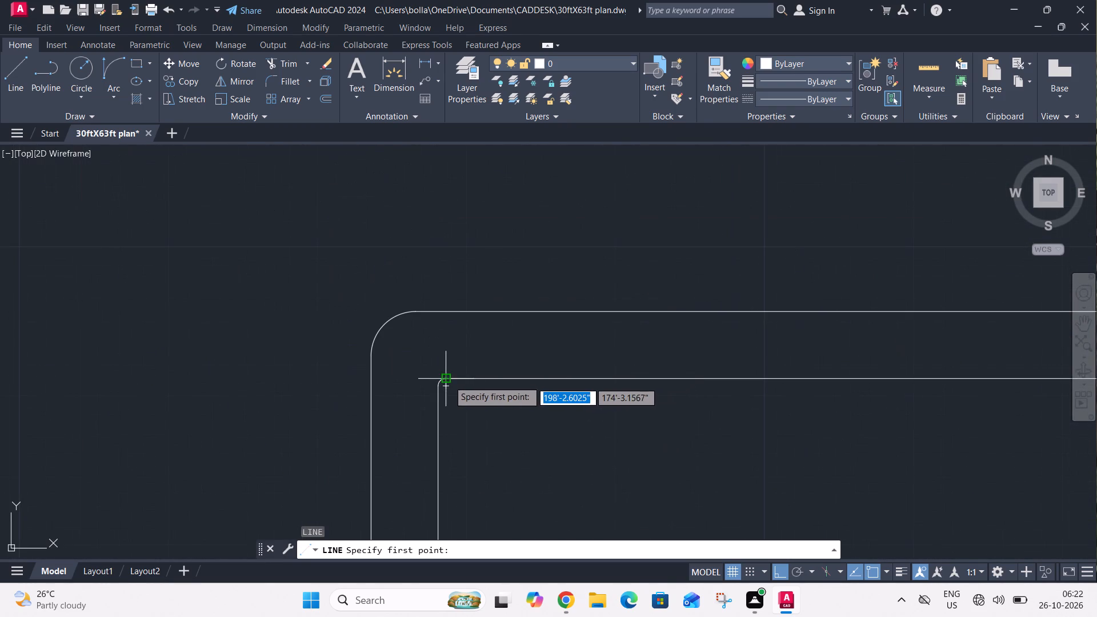
pyautogui.click(443, 379)
pyautogui.scroll(-3, 410, 383)
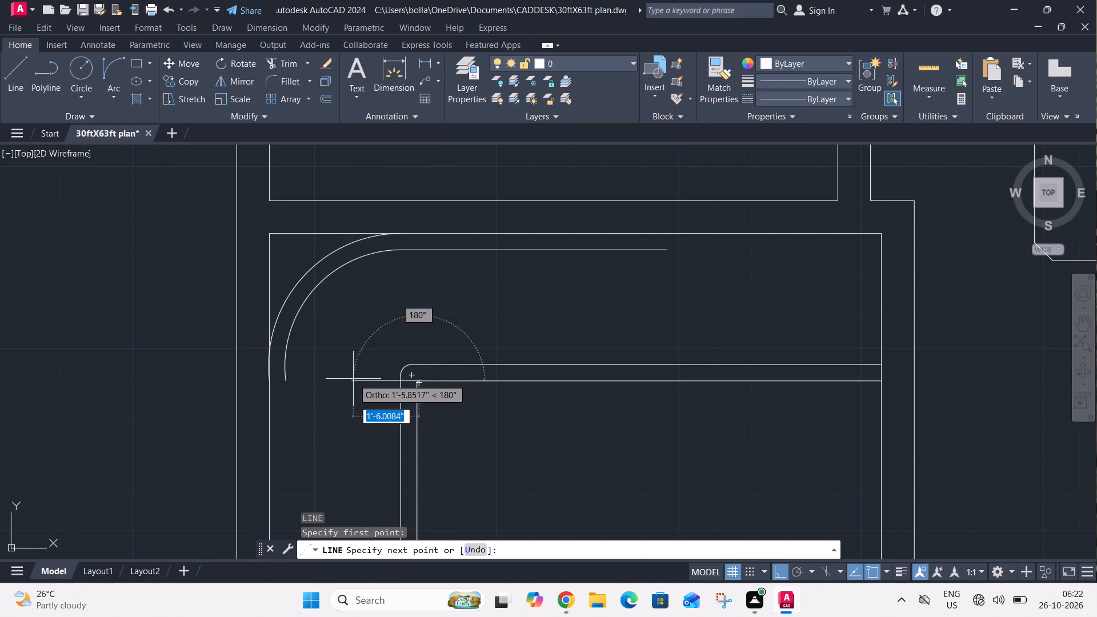
pyautogui.moveTo(353, 379); pyautogui.dragTo(612, 403, button='middle')
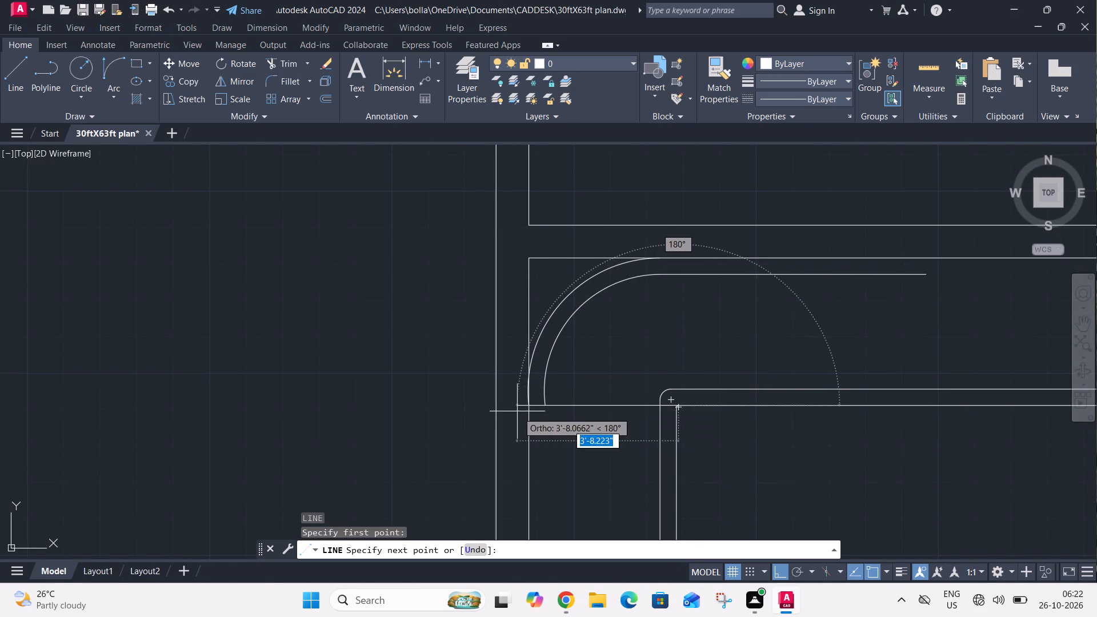
pyautogui.click(532, 403)
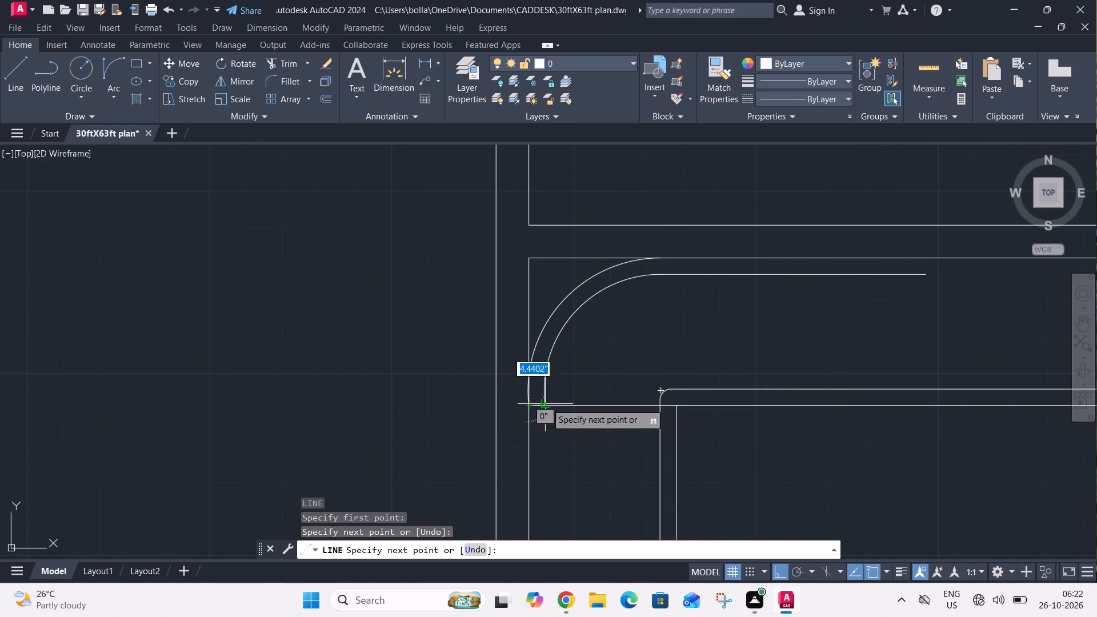
pyautogui.scroll(4, 540, 414)
pyautogui.press('Escape')
# Offset the new horizontal line below the corner arcs 4.5" downward.
pyautogui.scroll(-4, 532, 399)
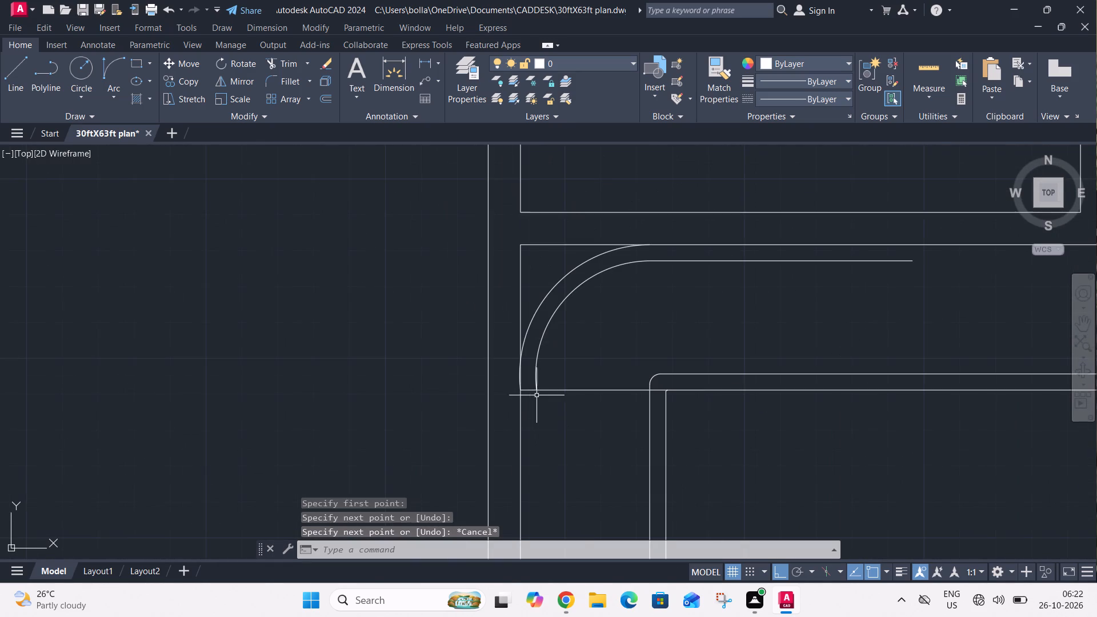
pyautogui.moveTo(561, 415); pyautogui.dragTo(402, 382, button='middle')
pyautogui.scroll(2, 411, 380)
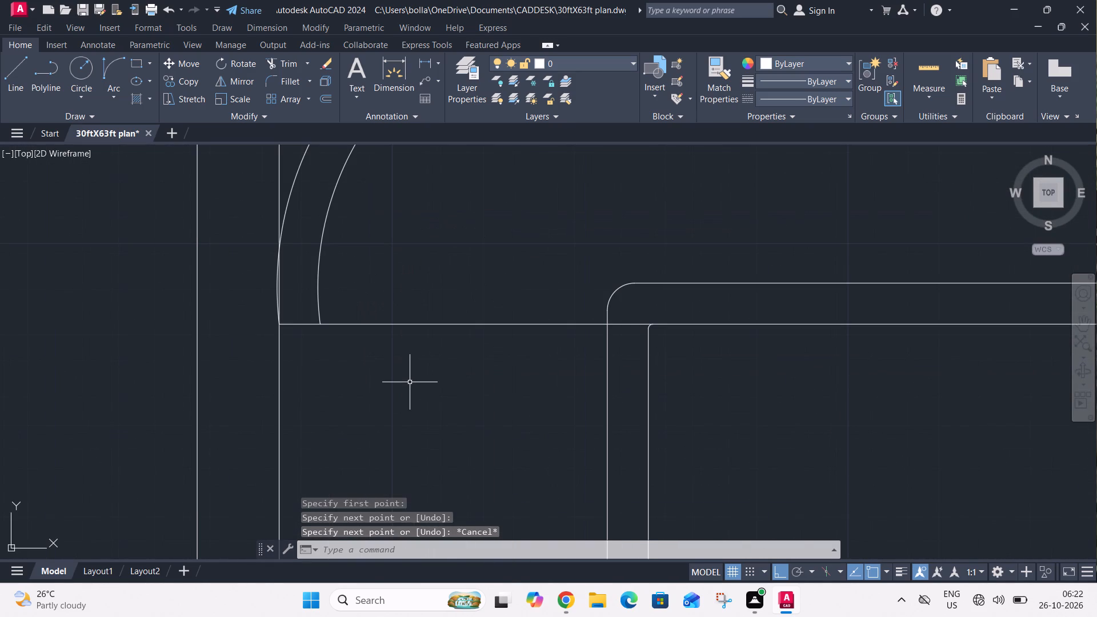
pyautogui.write('o')
pyautogui.press('space')
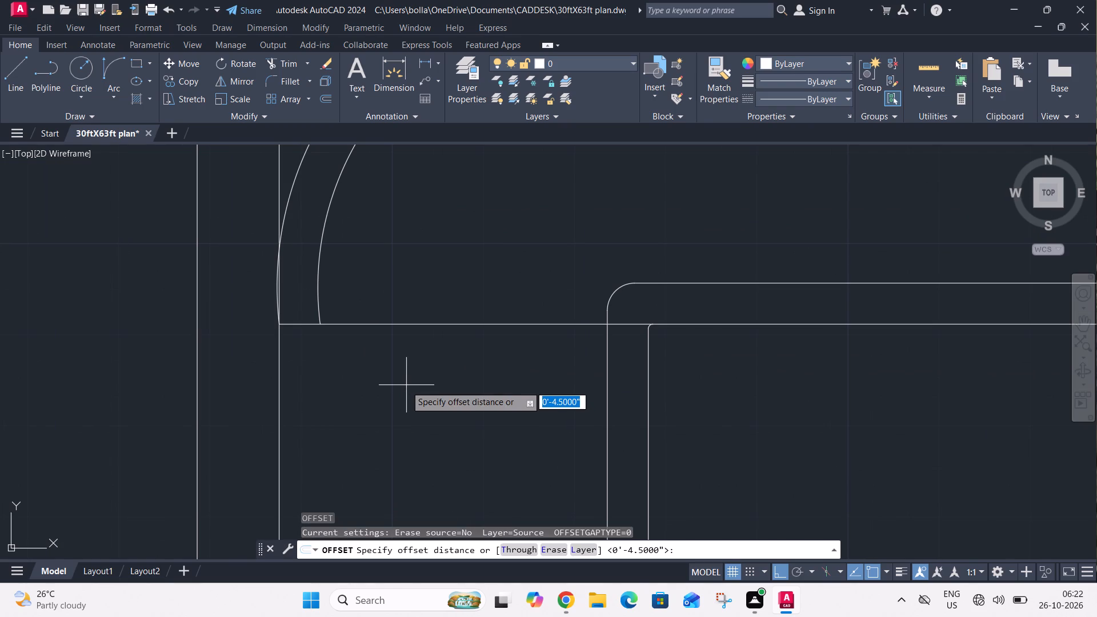
pyautogui.press('Return')
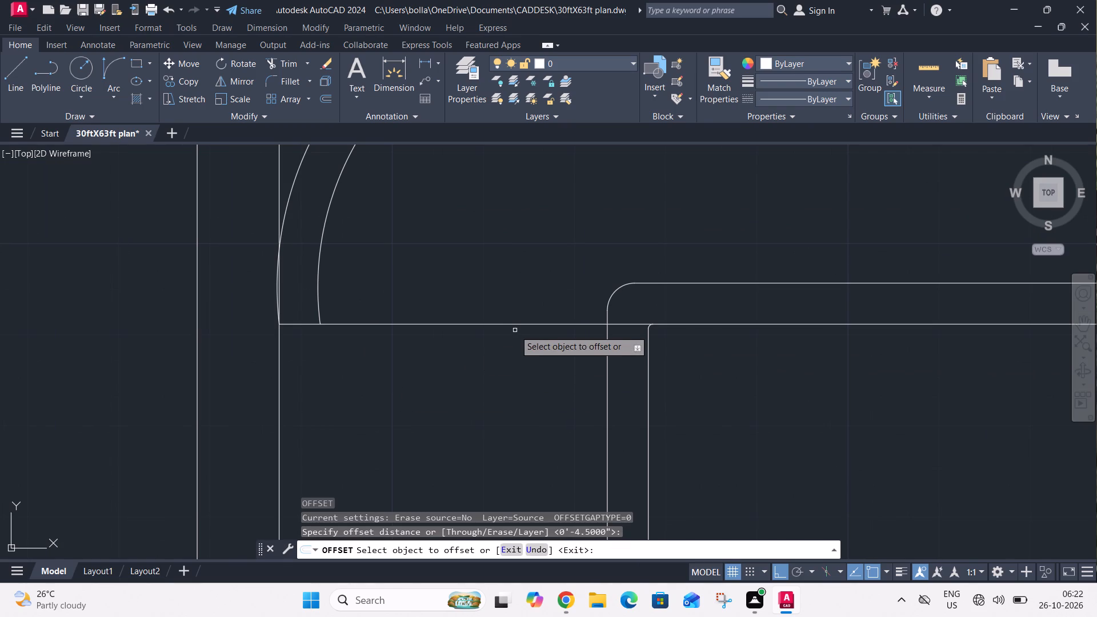
pyautogui.click(520, 325)
pyautogui.click(524, 347)
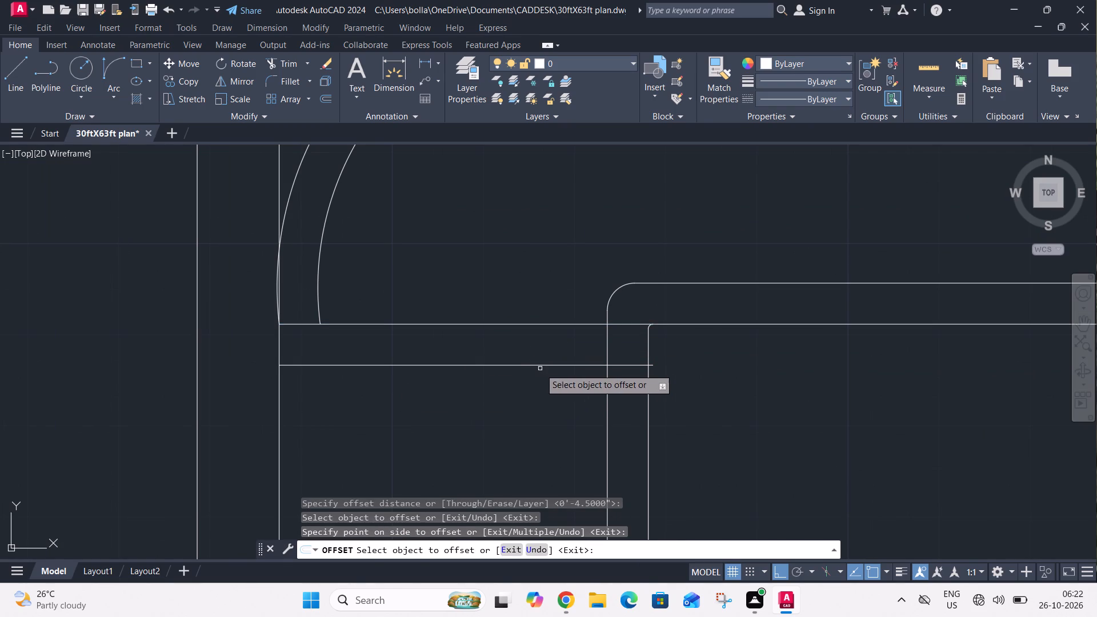
pyautogui.press('Escape')
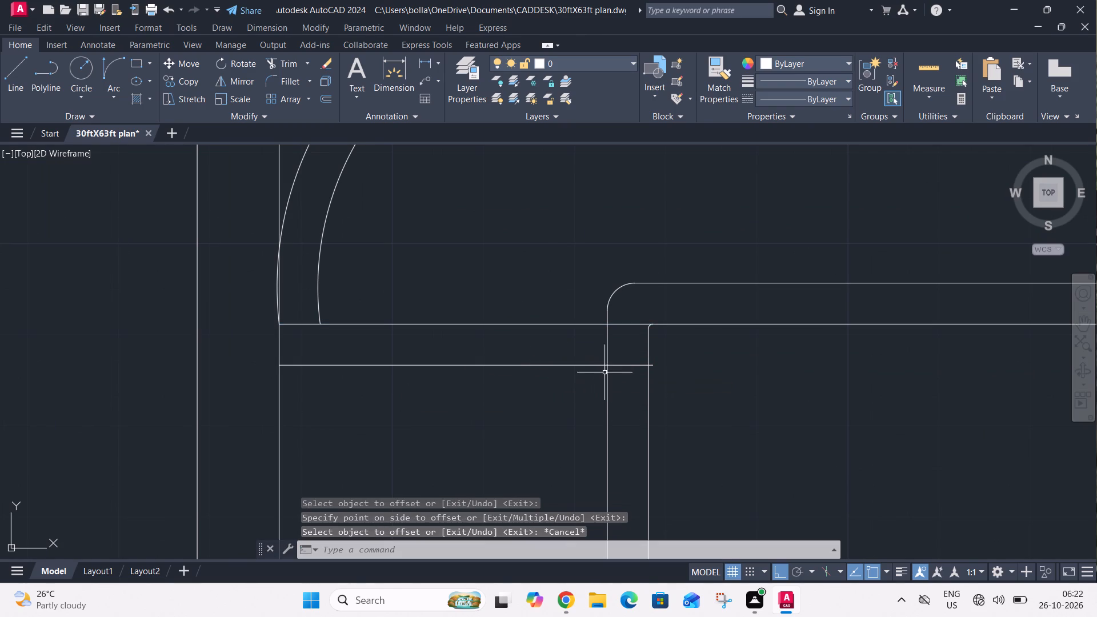
# Trim the new 4.5" offset line back to the left line of the vertical partition.
pyautogui.write('tr')
pyautogui.press('space')
pyautogui.scroll(4, 652, 370)
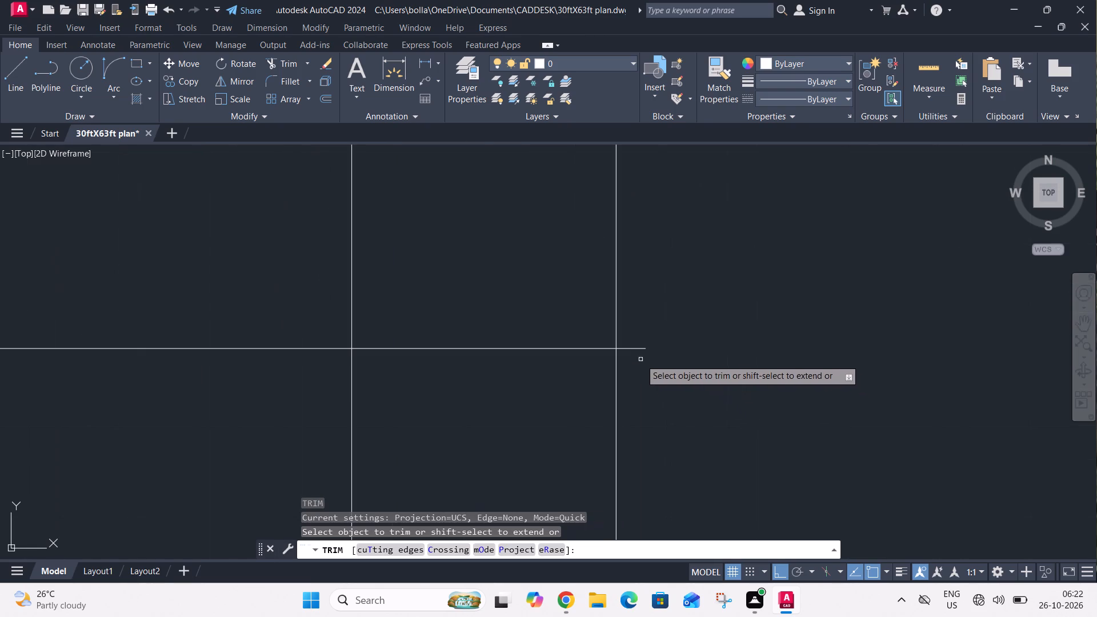
pyautogui.click(633, 332)
pyautogui.click(619, 373)
pyautogui.moveTo(497, 316); pyautogui.dragTo(495, 322)
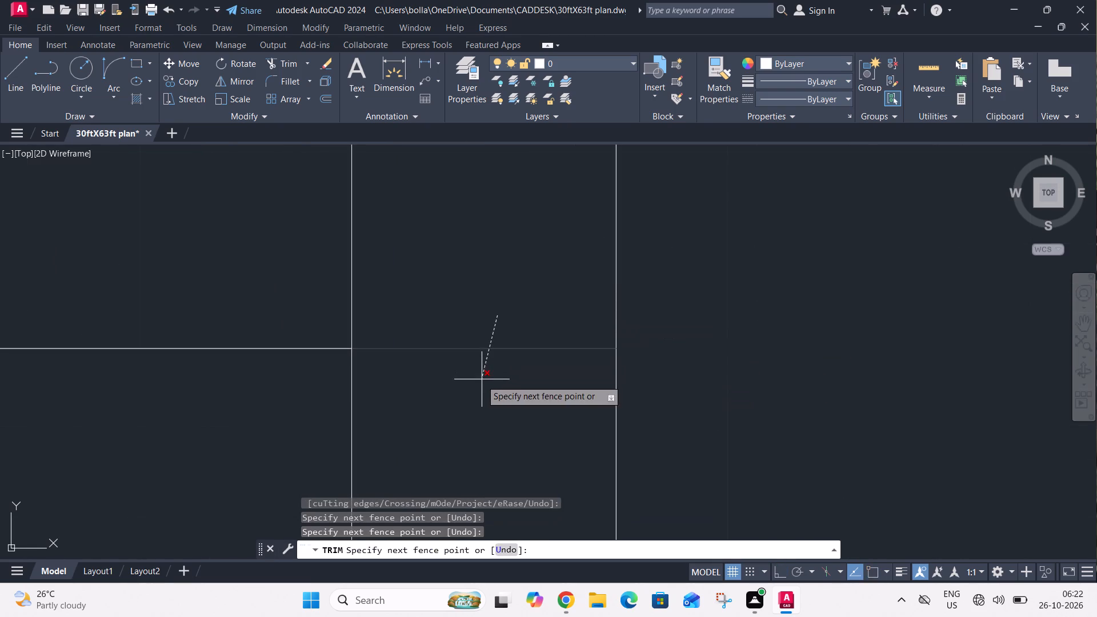
pyautogui.click(478, 393)
pyautogui.moveTo(478, 391); pyautogui.dragTo(623, 404, button='middle')
pyautogui.click(580, 298)
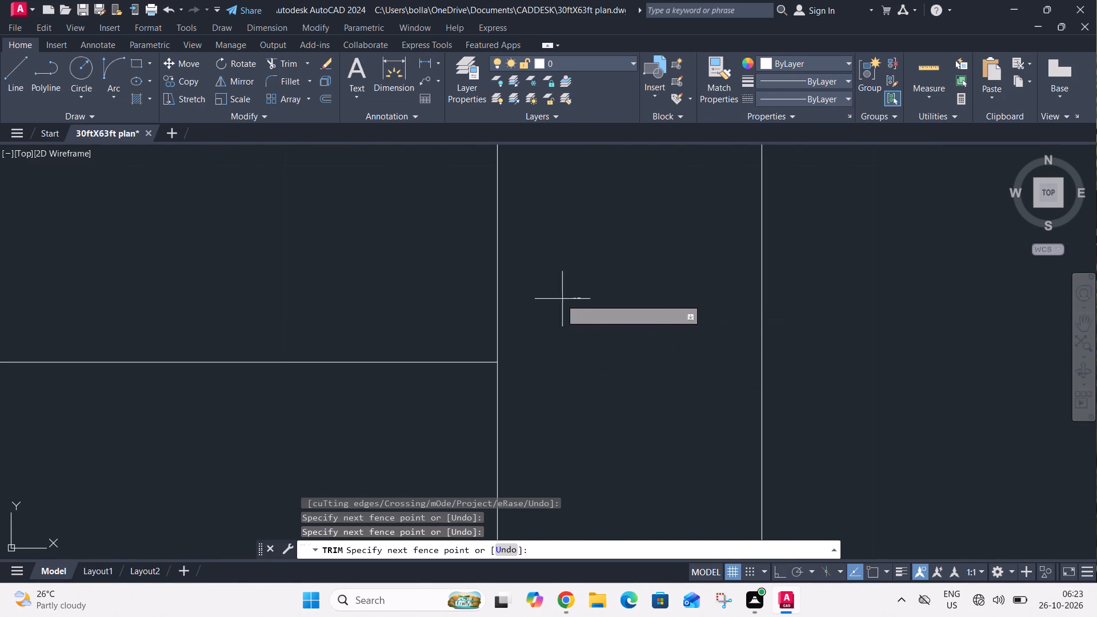
pyautogui.click(579, 294)
# Trim the partition and horizontal line segments crossing inside the junction below the small corner fillets to open the wall intersection.
pyautogui.scroll(-4, 579, 294)
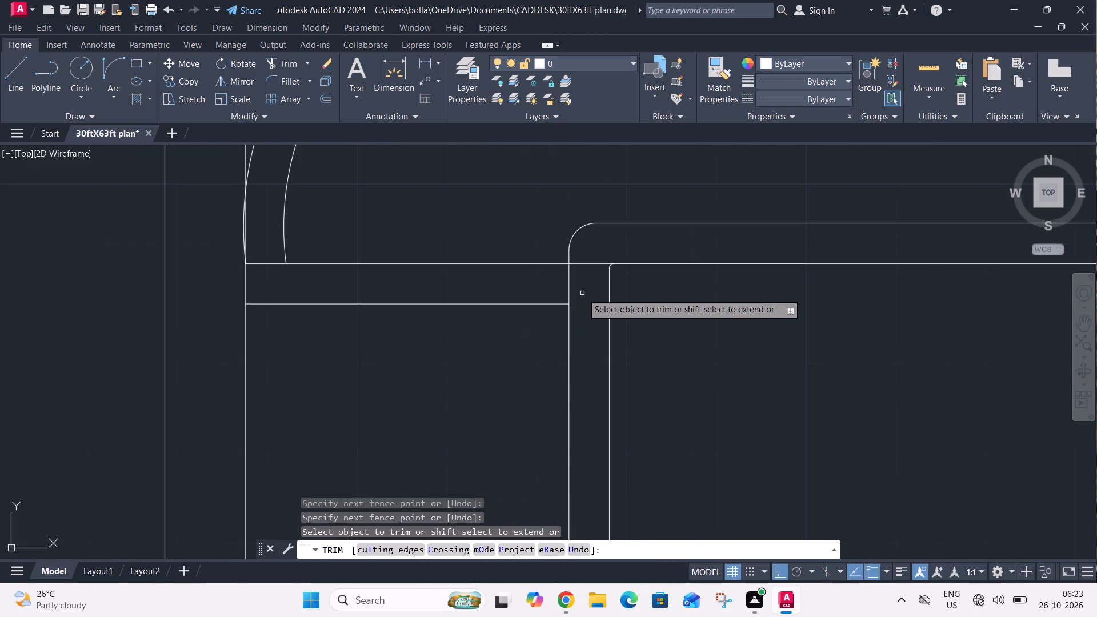
pyautogui.click(578, 295)
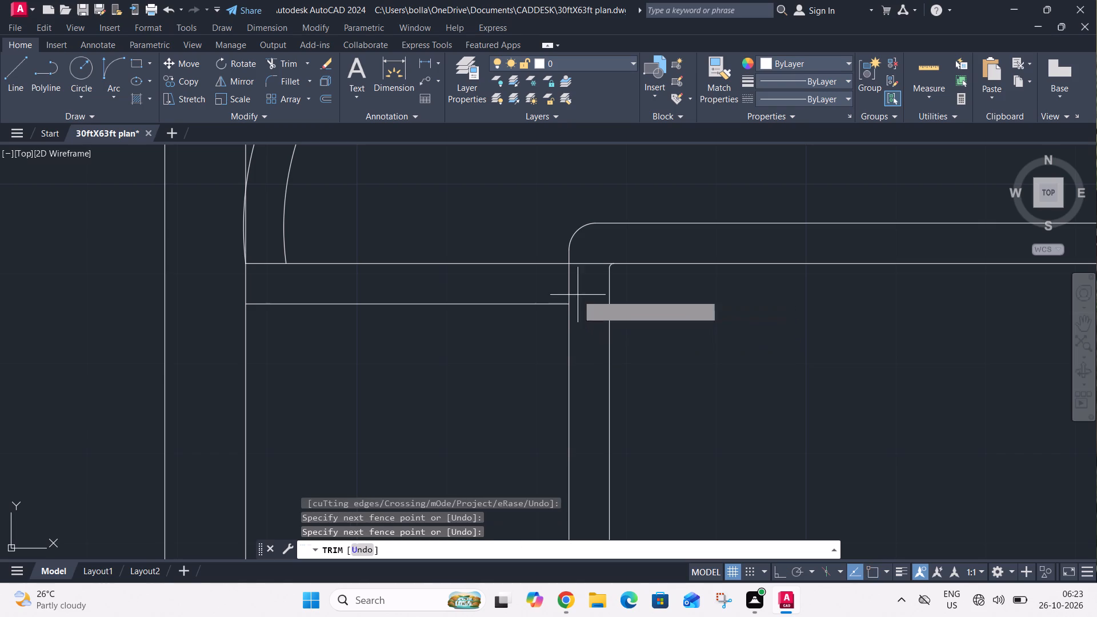
pyautogui.click(545, 293)
pyautogui.click(587, 255)
pyautogui.click(587, 280)
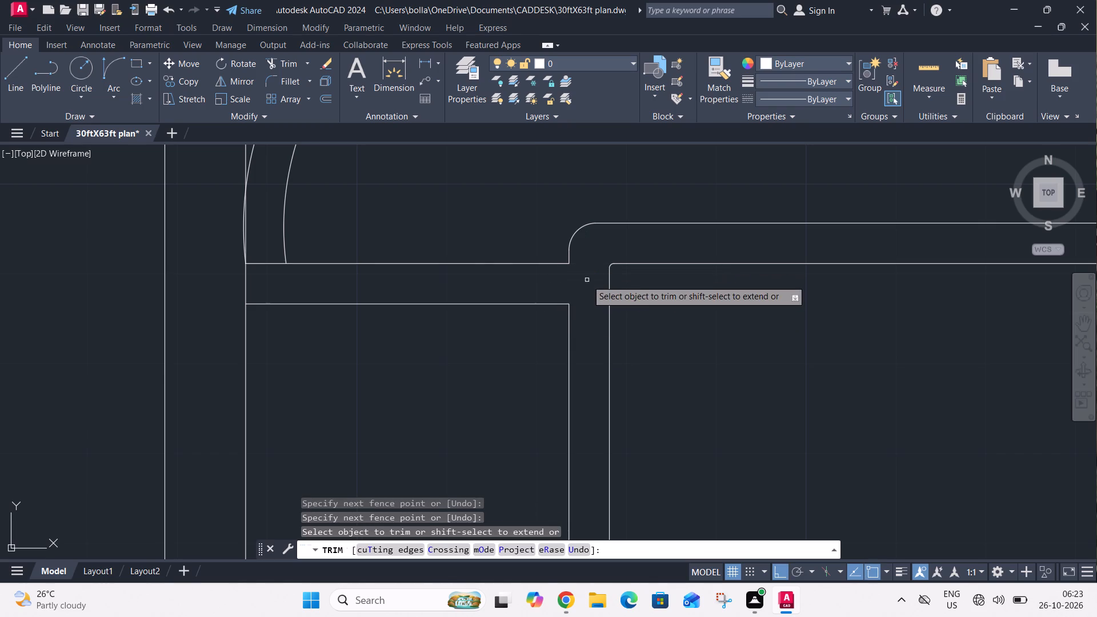
pyautogui.press('Escape')
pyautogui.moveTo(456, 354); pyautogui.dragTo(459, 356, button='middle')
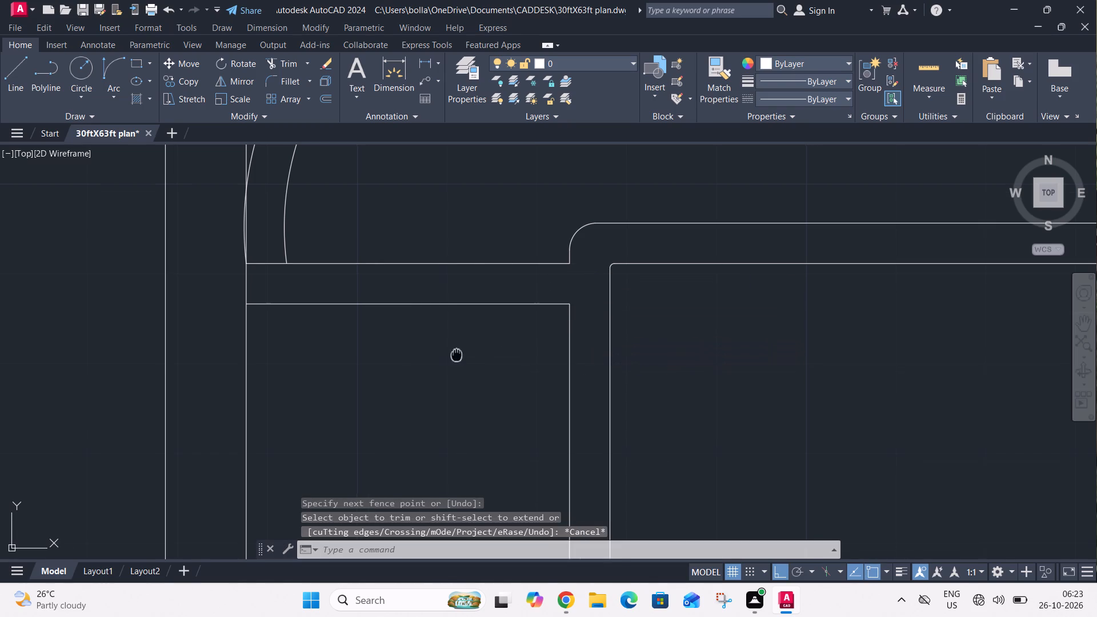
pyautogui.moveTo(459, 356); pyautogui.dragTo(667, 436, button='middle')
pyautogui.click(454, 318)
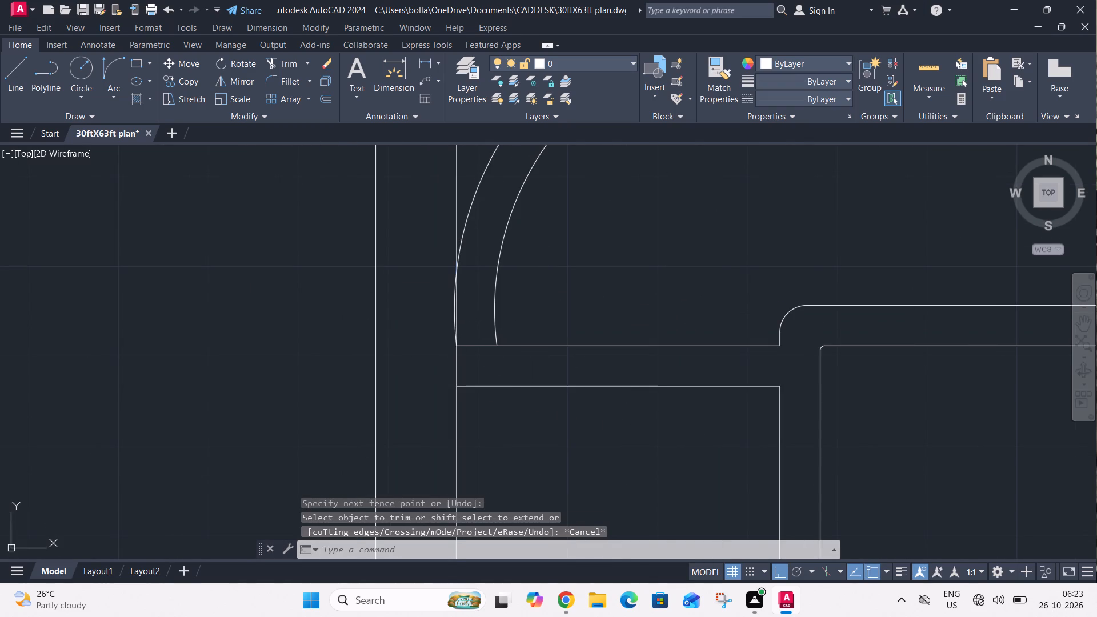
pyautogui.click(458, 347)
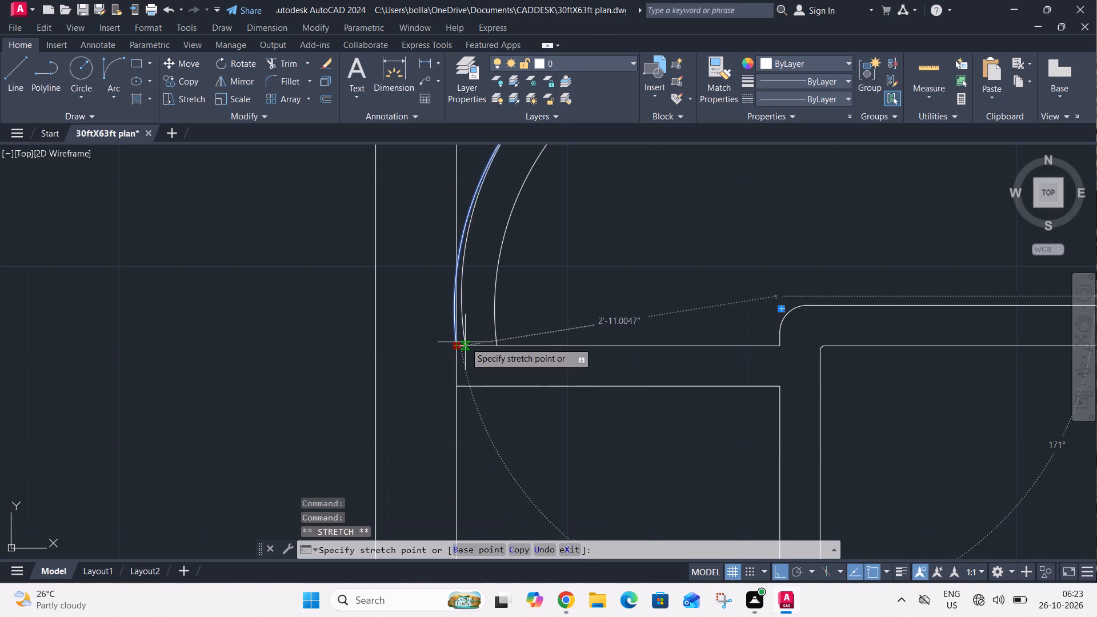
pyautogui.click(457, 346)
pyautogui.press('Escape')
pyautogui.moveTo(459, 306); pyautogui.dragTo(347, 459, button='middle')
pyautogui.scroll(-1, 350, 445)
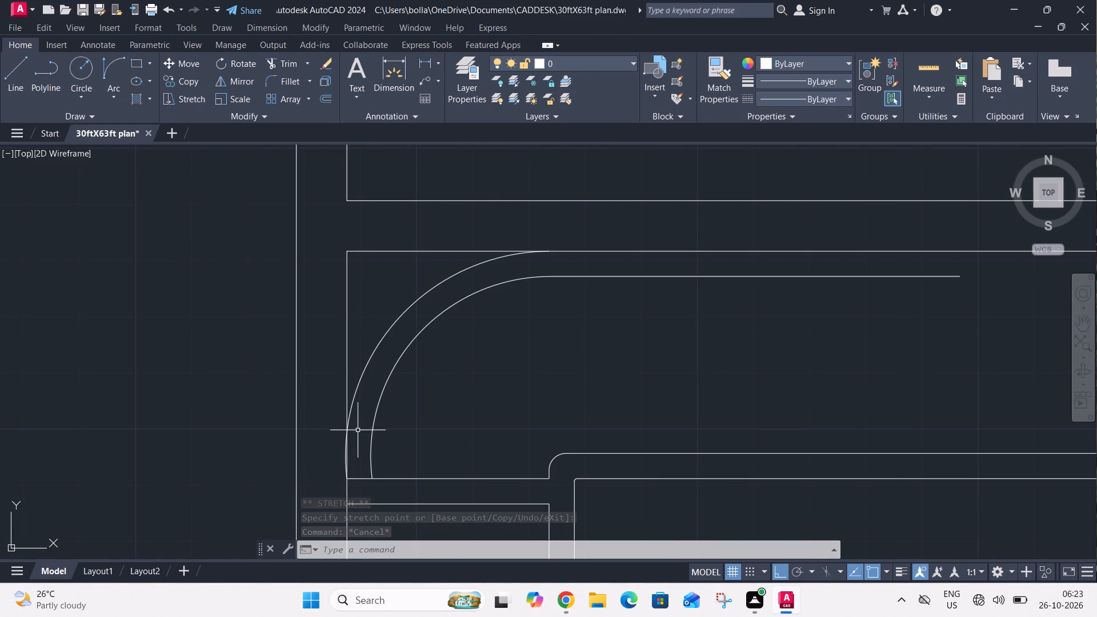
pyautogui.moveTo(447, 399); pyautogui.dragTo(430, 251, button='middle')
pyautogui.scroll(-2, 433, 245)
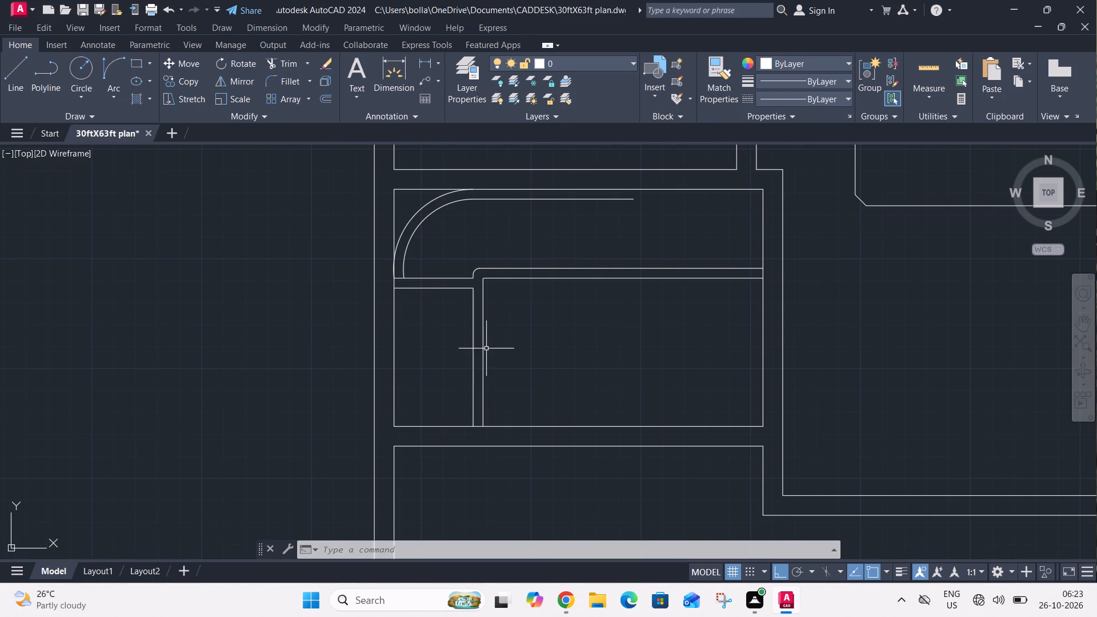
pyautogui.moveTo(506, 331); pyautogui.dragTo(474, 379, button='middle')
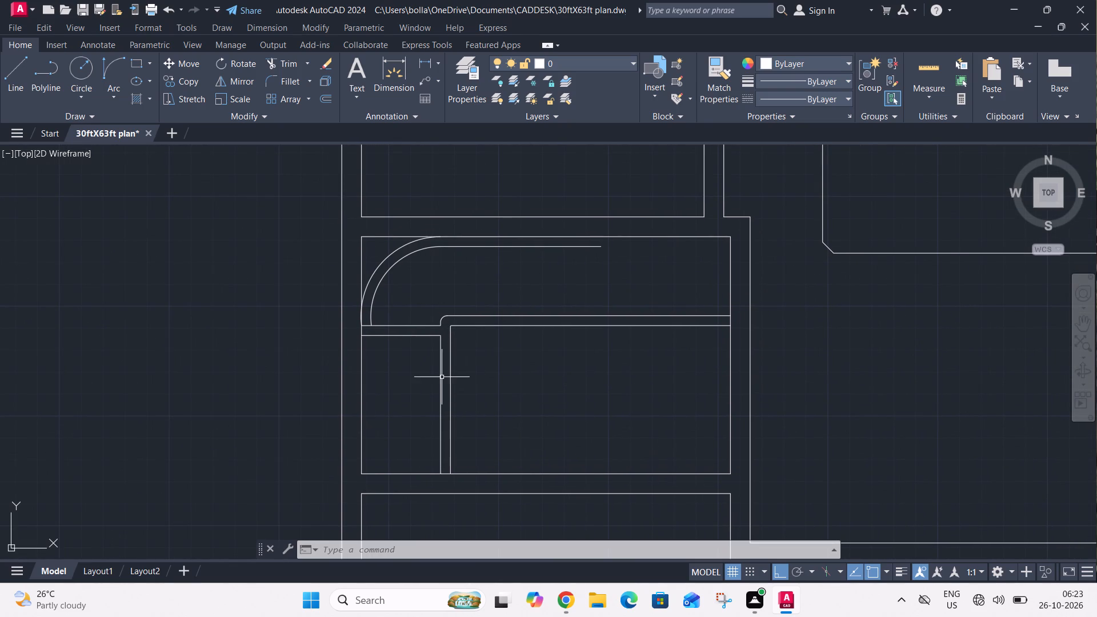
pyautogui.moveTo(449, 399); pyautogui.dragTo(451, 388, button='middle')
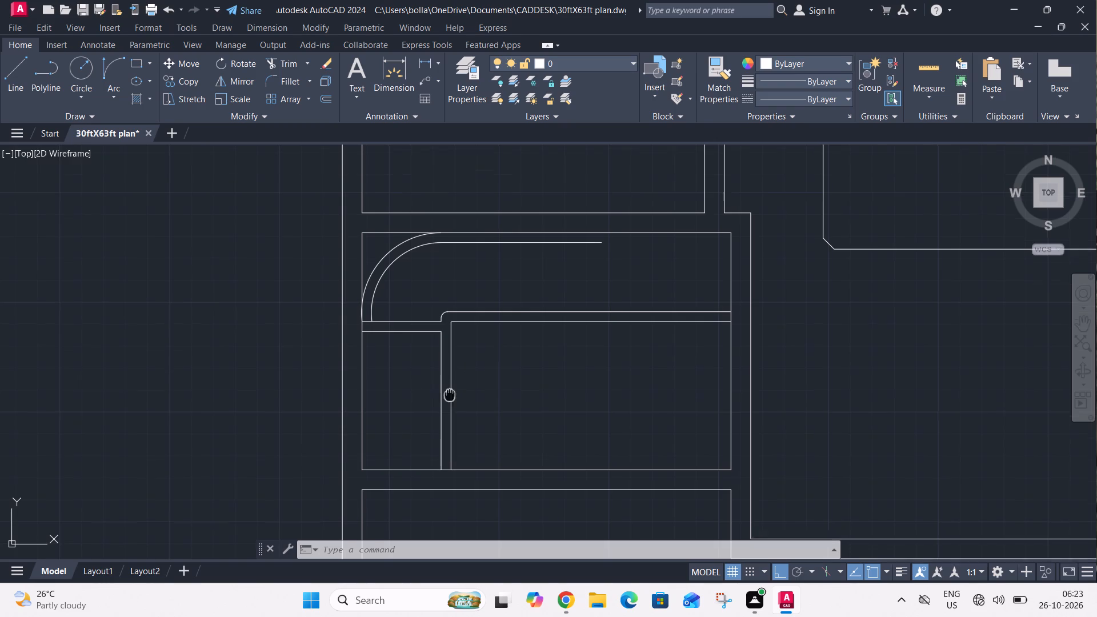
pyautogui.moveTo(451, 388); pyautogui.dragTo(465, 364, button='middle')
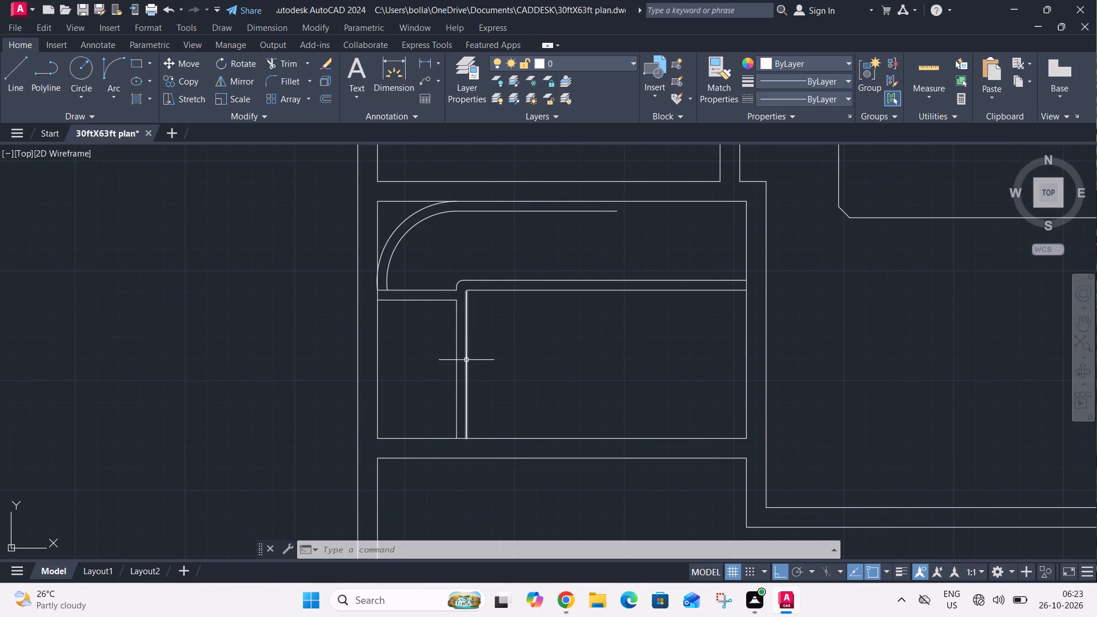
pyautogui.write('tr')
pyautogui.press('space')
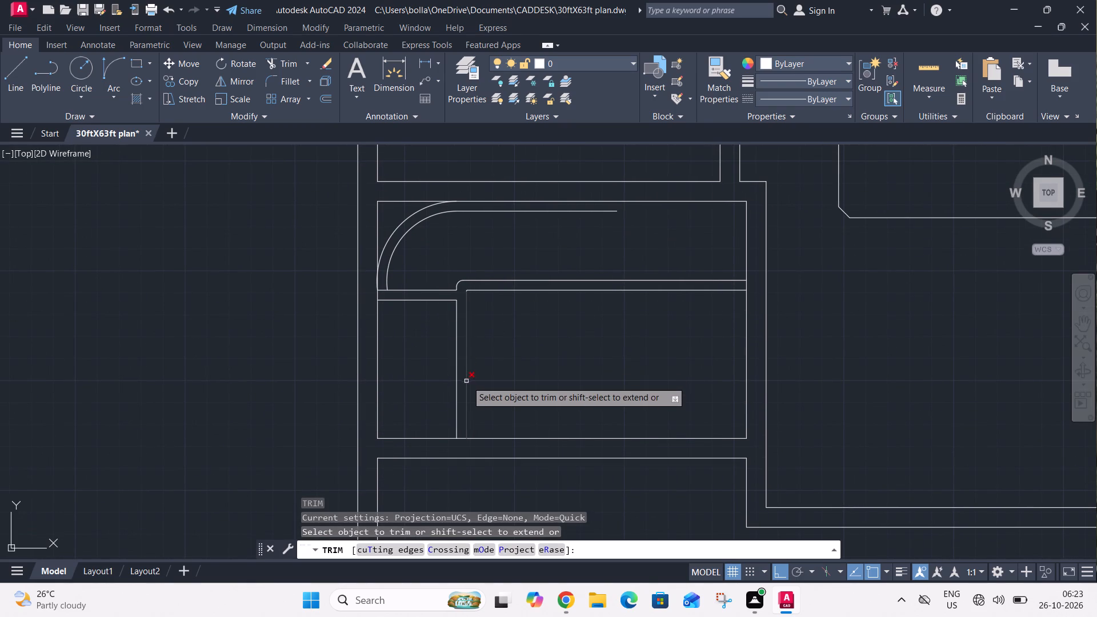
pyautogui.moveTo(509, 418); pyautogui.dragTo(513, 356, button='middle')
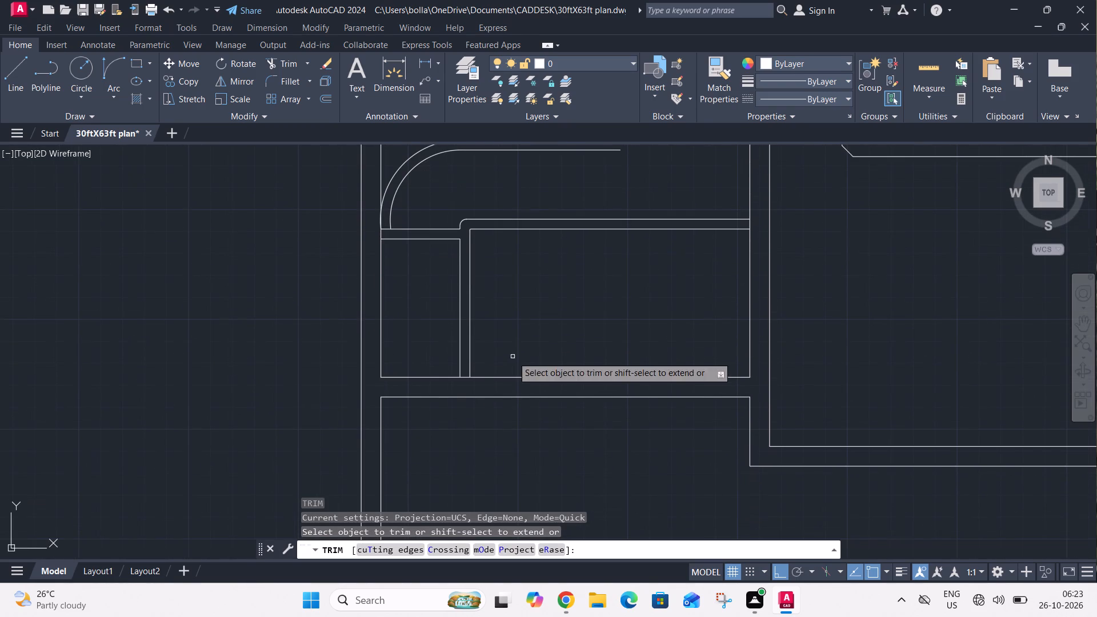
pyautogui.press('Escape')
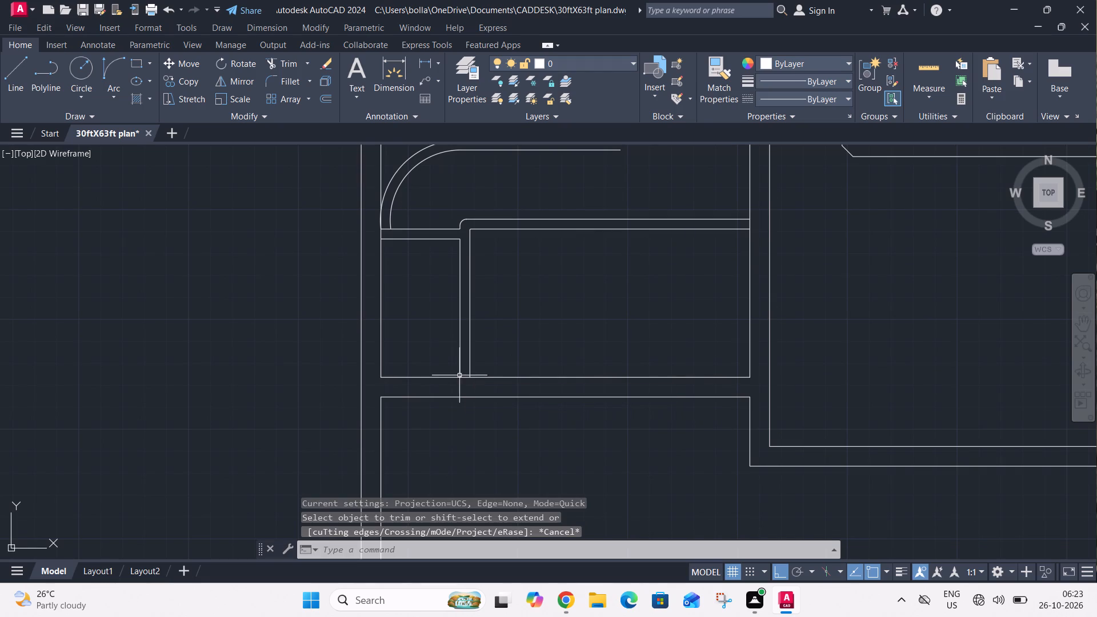
# Offset the top line of the room below 4.5" upward into the wall gap.
pyautogui.write('o 4.5"')
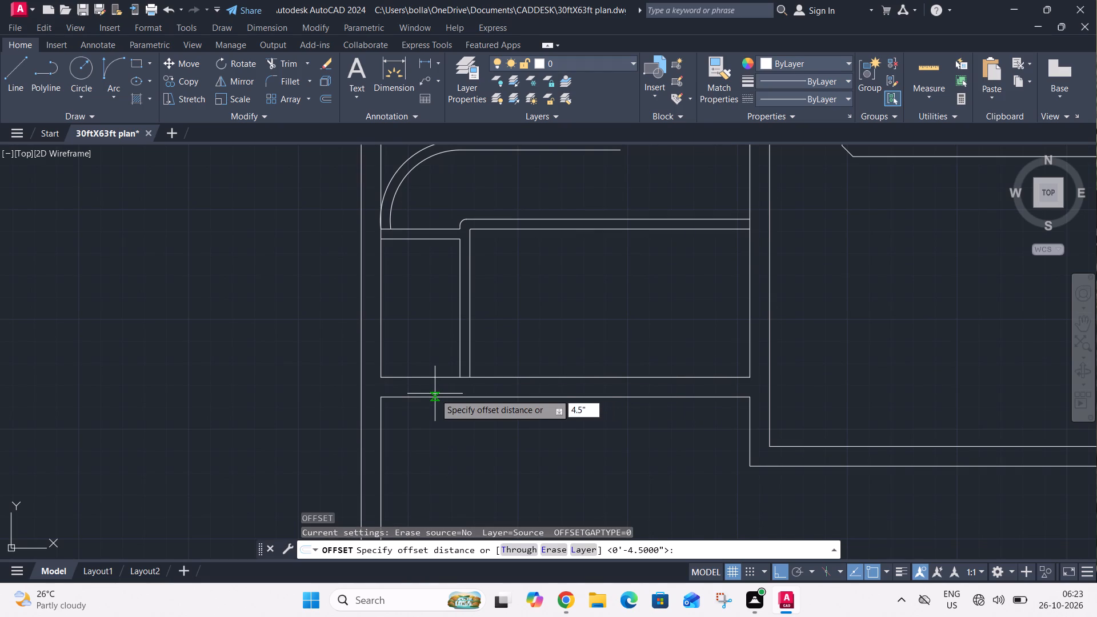
pyautogui.press('Return')
pyautogui.click(434, 398)
pyautogui.click(434, 385)
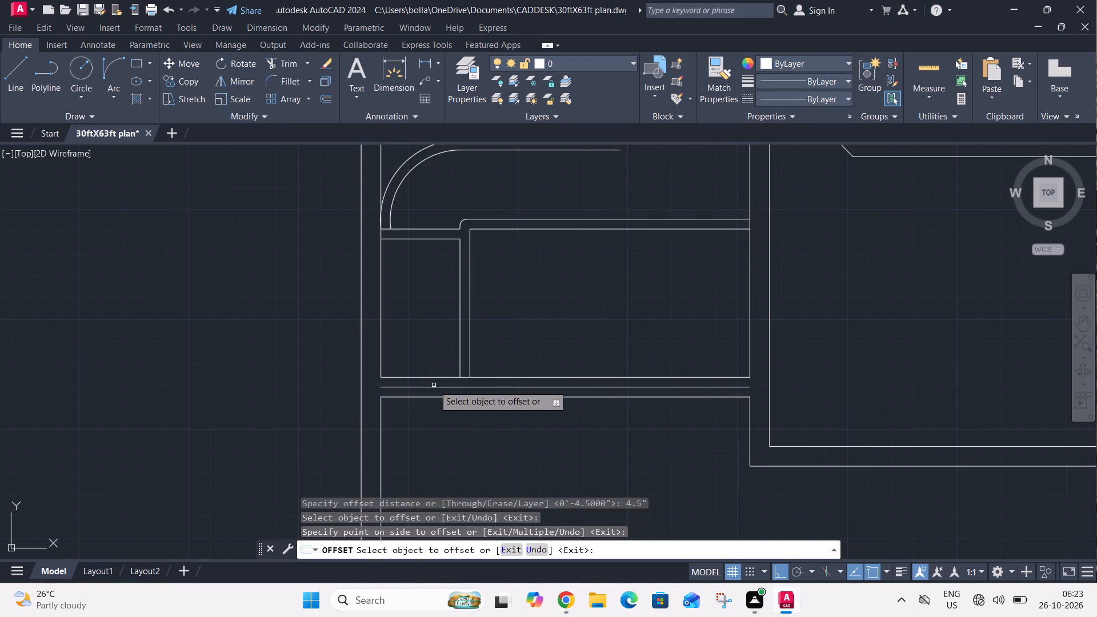
pyautogui.press('Escape')
# Stretch the lower end of the room's left wall line down to the new 4.5" offset line.
pyautogui.click(382, 368)
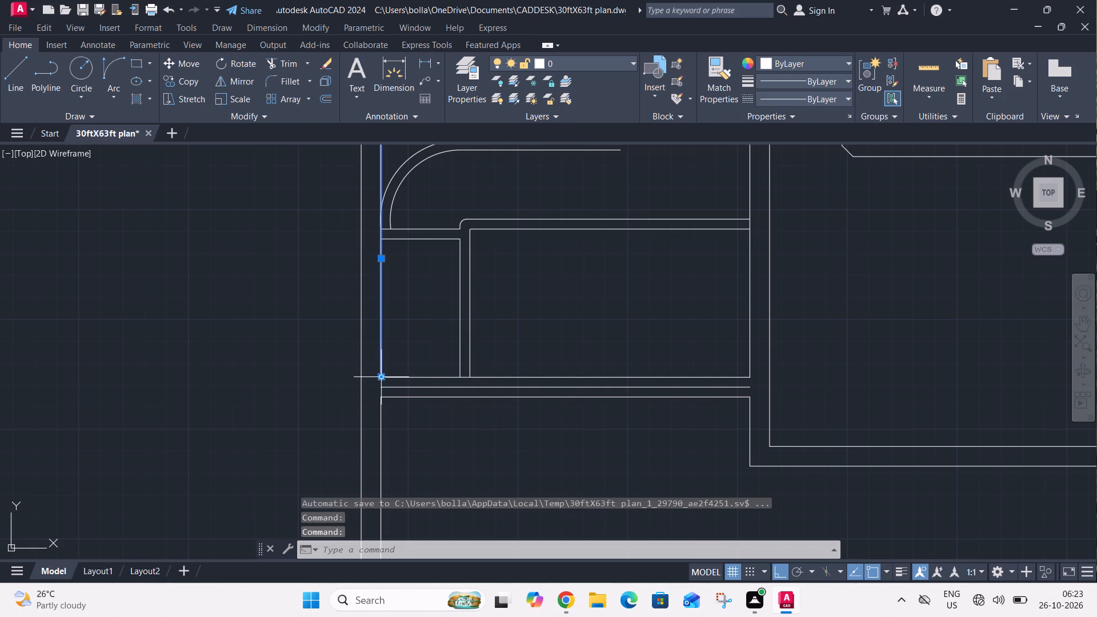
pyautogui.scroll(3, 377, 387)
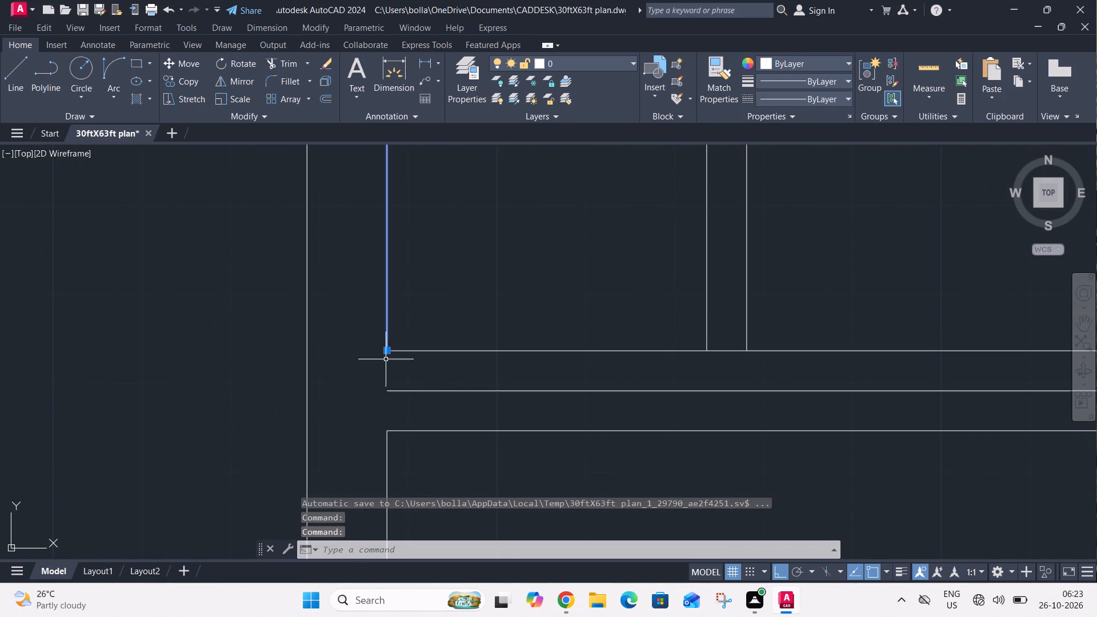
pyautogui.click(387, 352)
pyautogui.click(386, 391)
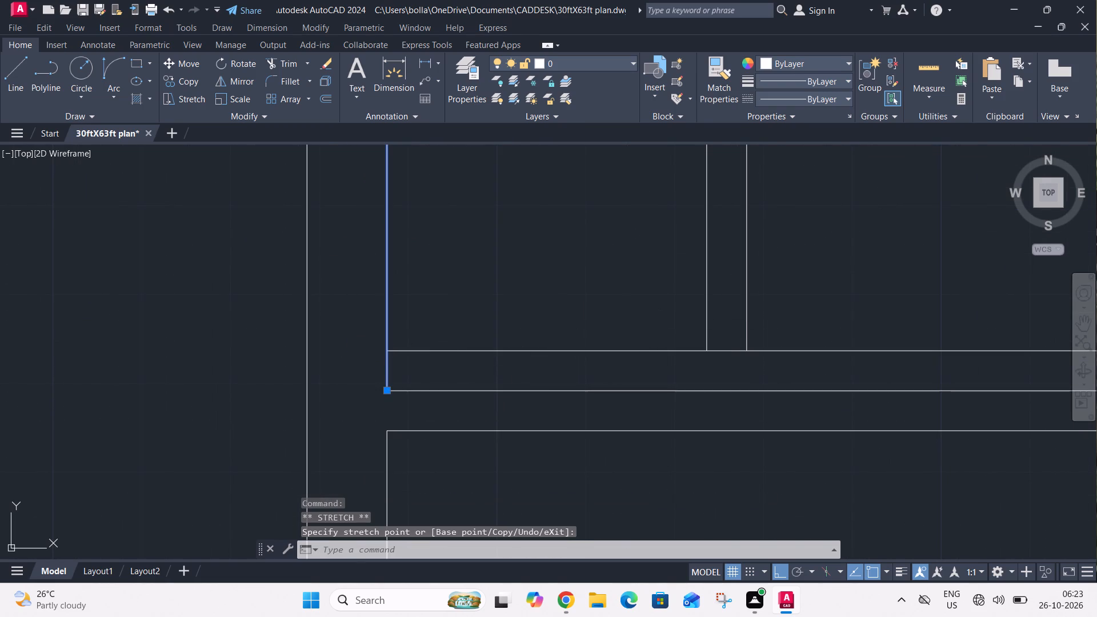
pyautogui.press('Escape')
# Stretch the lower end of the vertical partition's left line down to the new 4.5" offset line.
pyautogui.click(704, 323)
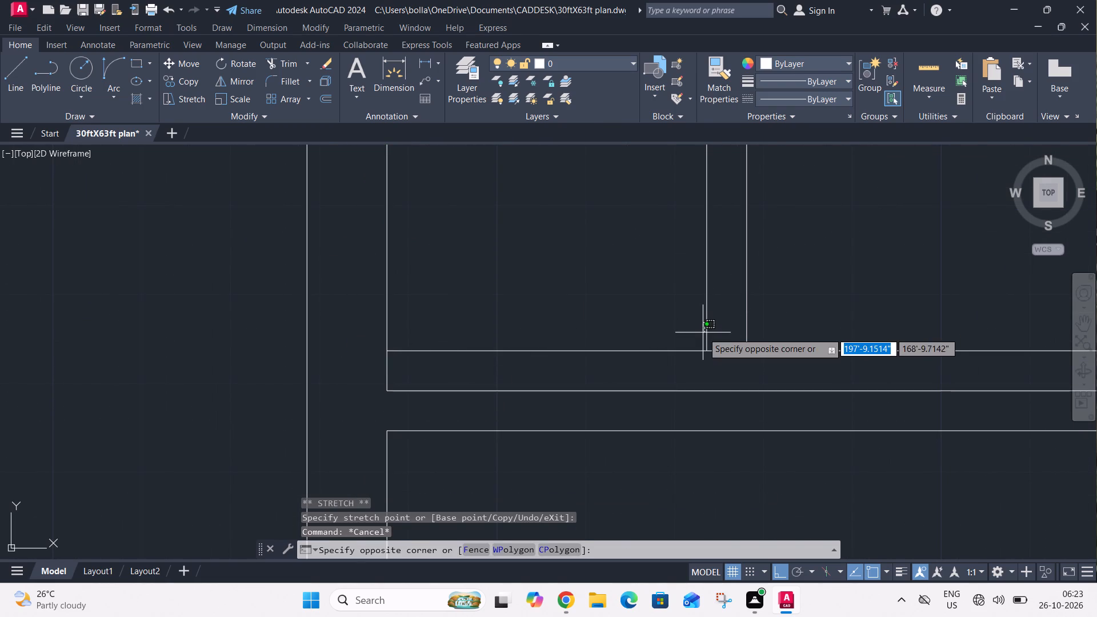
pyautogui.click(703, 332)
pyautogui.click(706, 332)
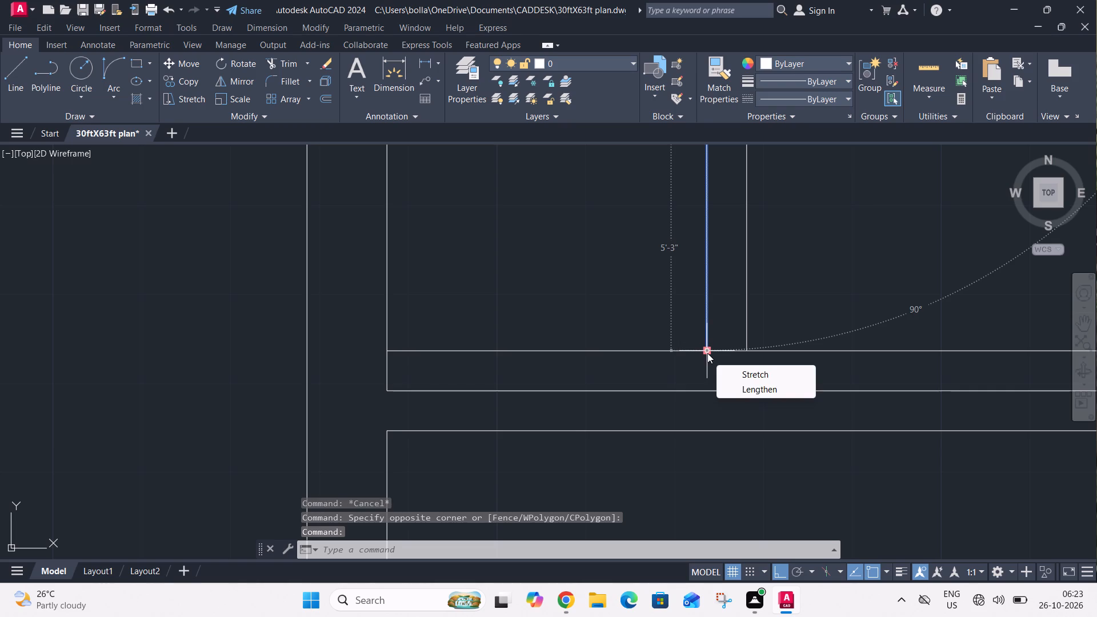
pyautogui.click(706, 348)
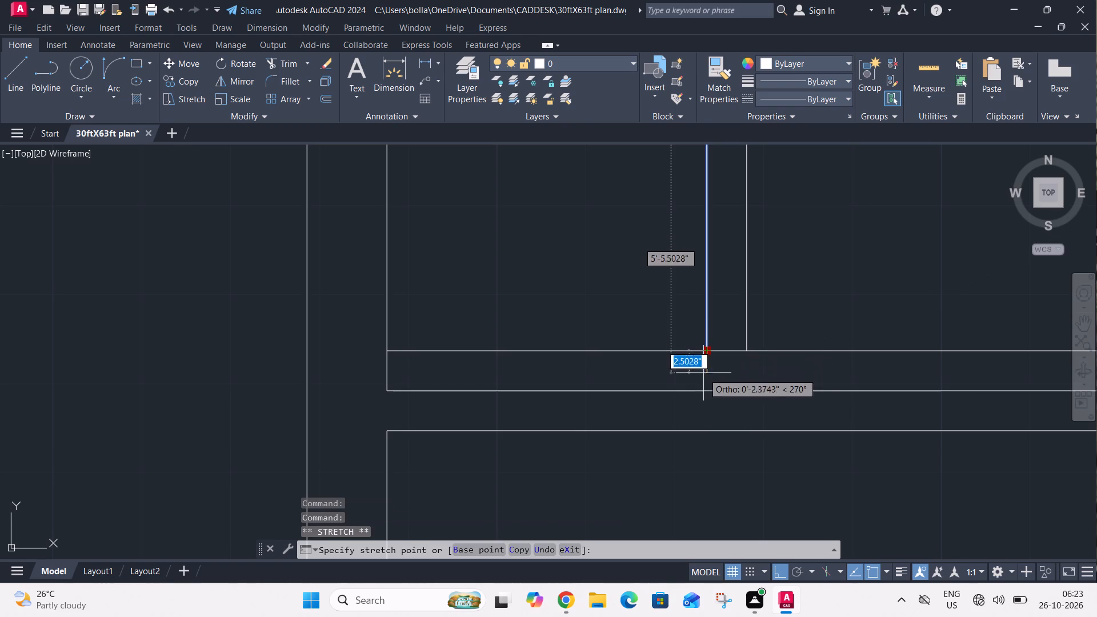
pyautogui.click(706, 388)
pyautogui.press('Escape')
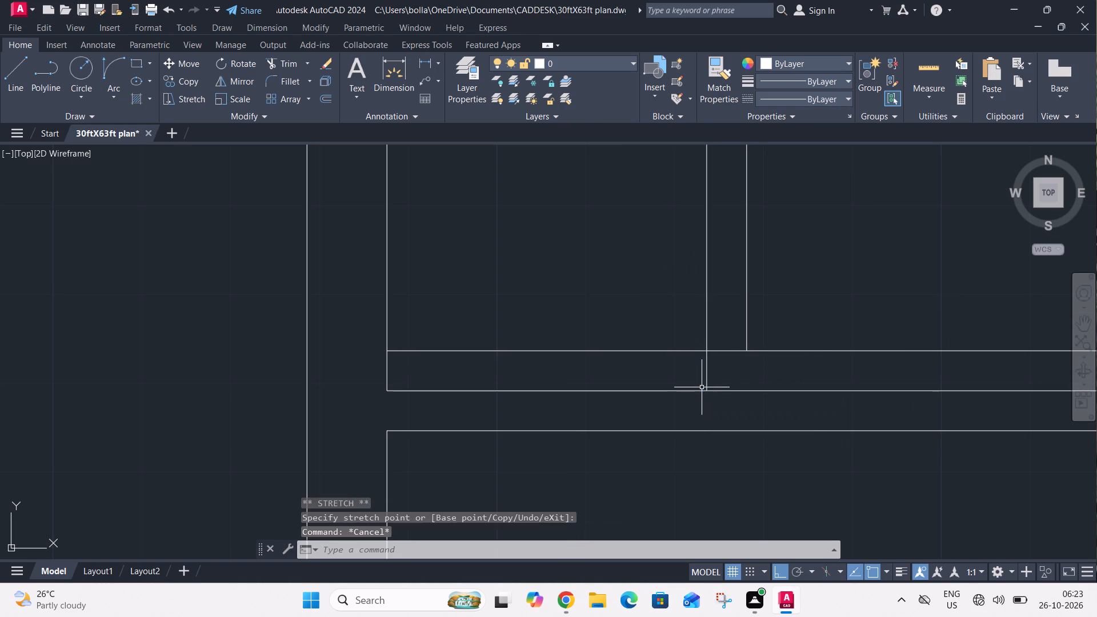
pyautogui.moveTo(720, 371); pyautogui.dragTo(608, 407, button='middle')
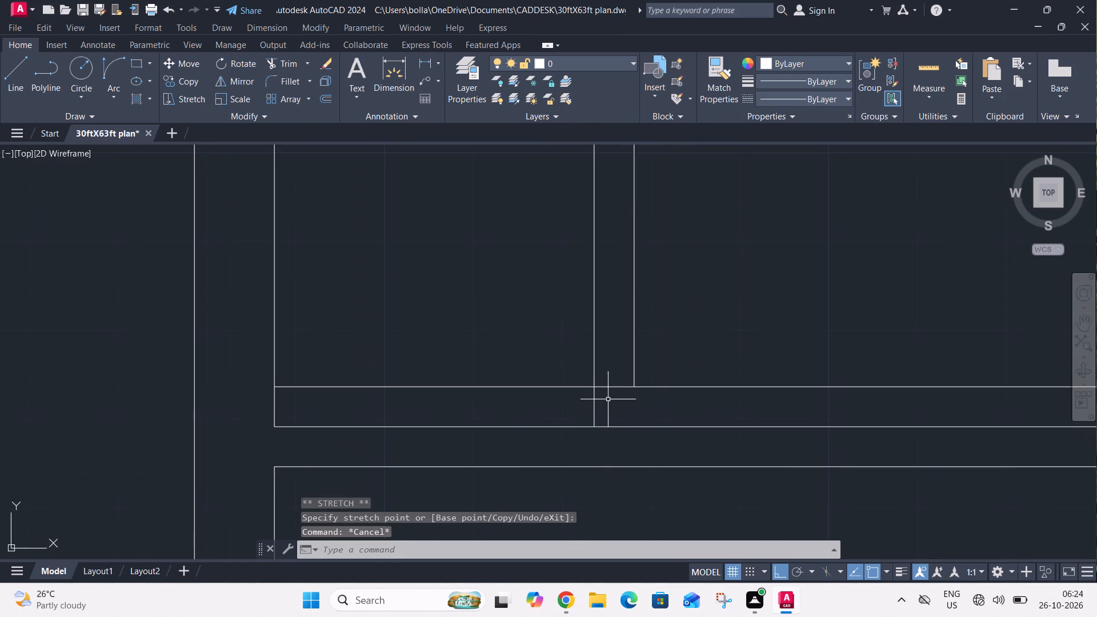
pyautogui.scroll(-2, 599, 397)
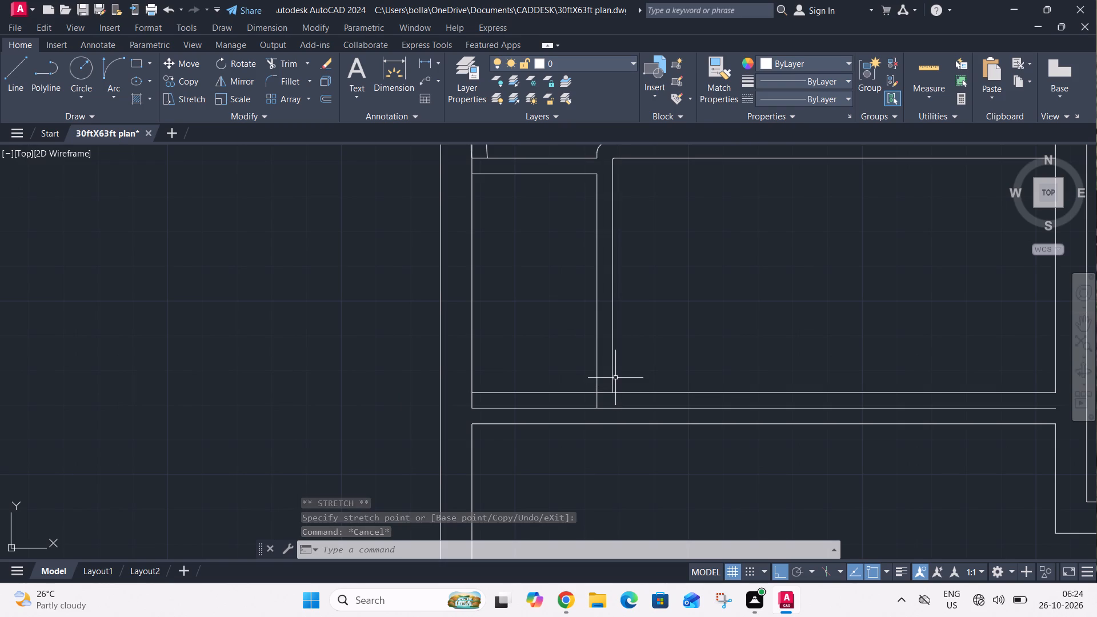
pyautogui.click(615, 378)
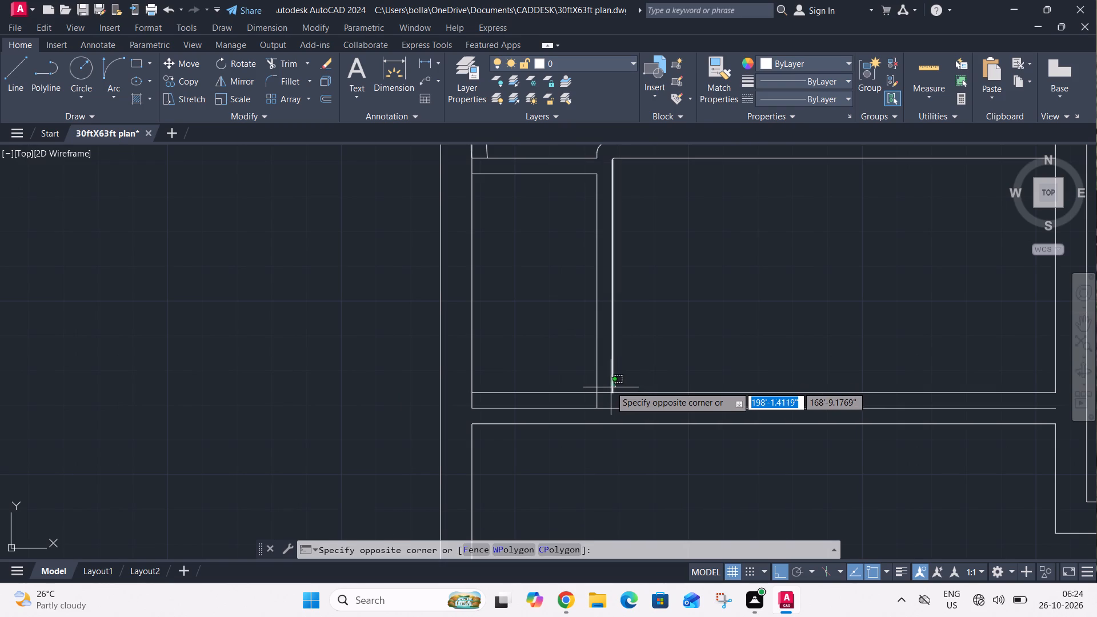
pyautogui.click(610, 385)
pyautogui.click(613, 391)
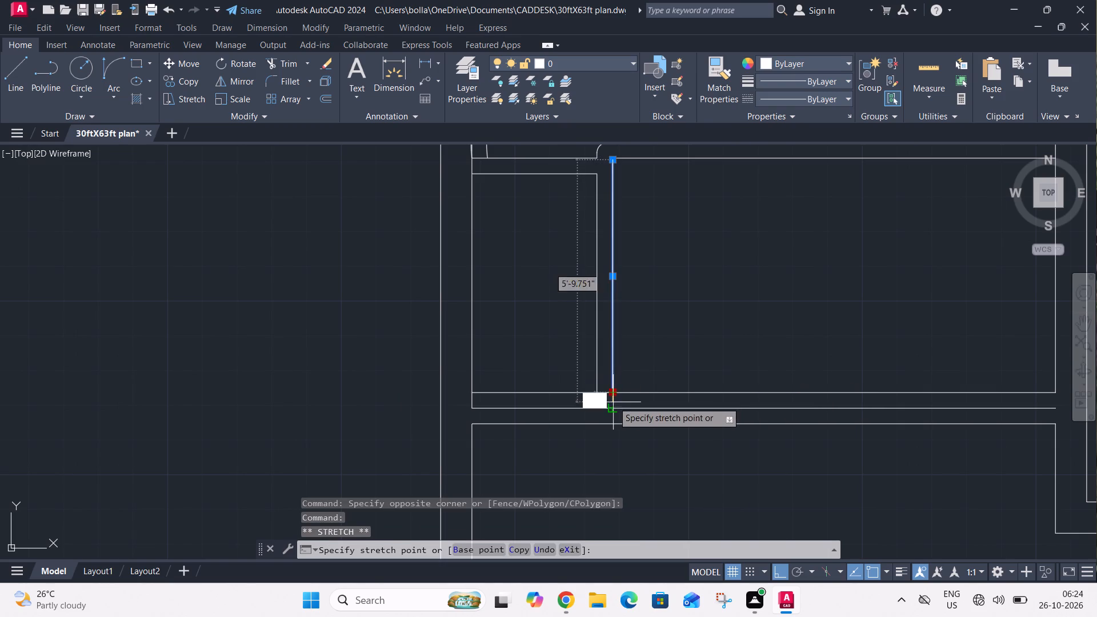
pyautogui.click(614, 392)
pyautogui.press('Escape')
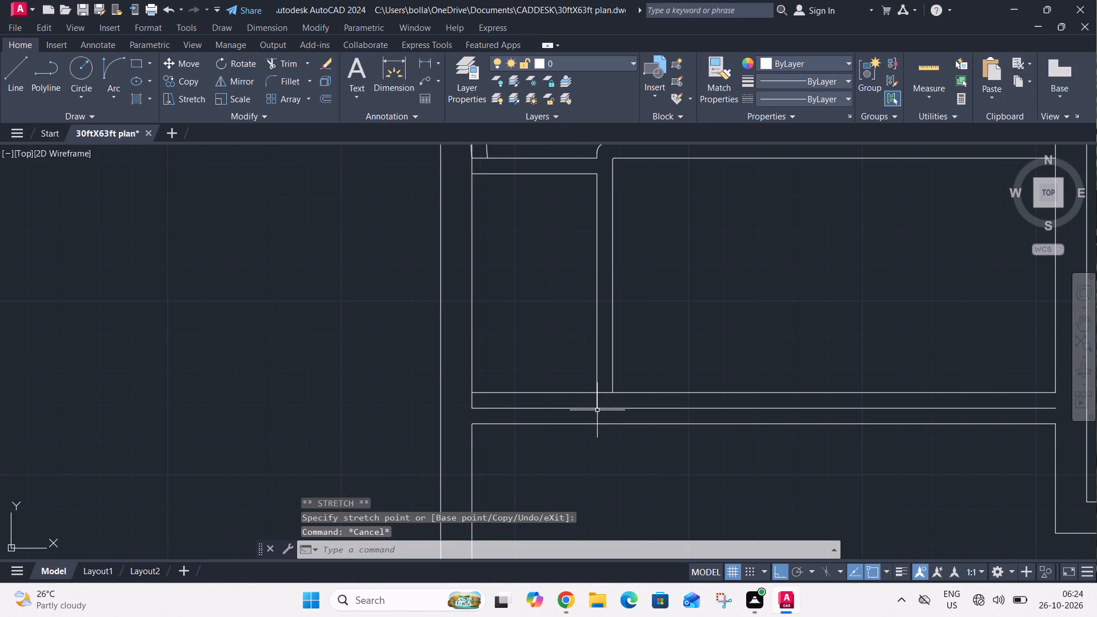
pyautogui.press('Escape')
# Trim the upper horizontal wall line on the partition's left side and the lower offset line on its right side.
pyautogui.press('t')
pyautogui.press('r')
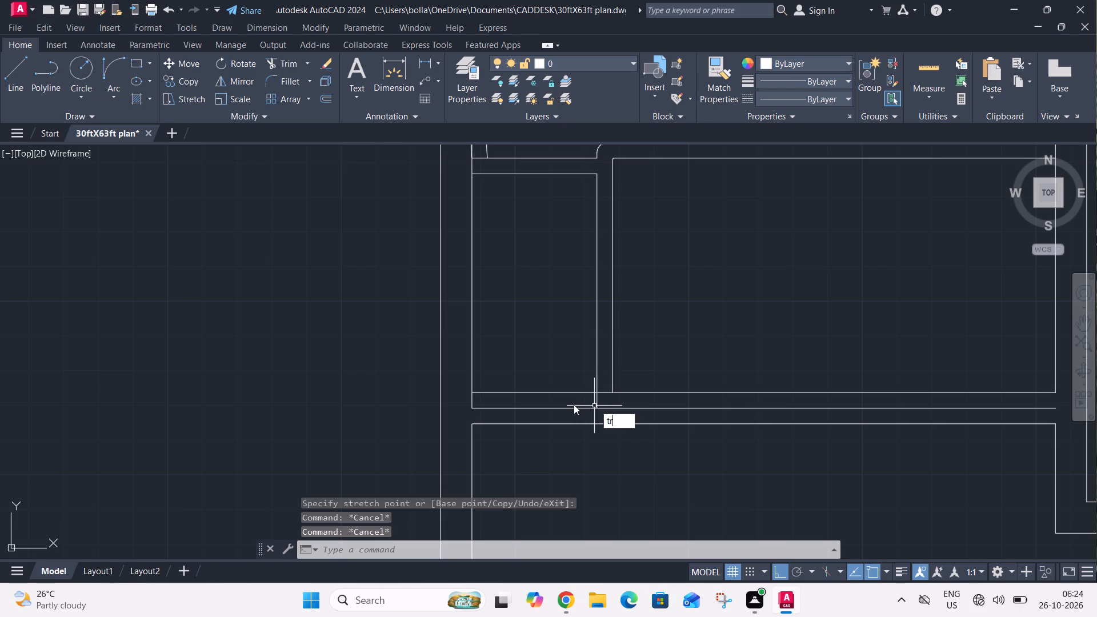
pyautogui.press('space')
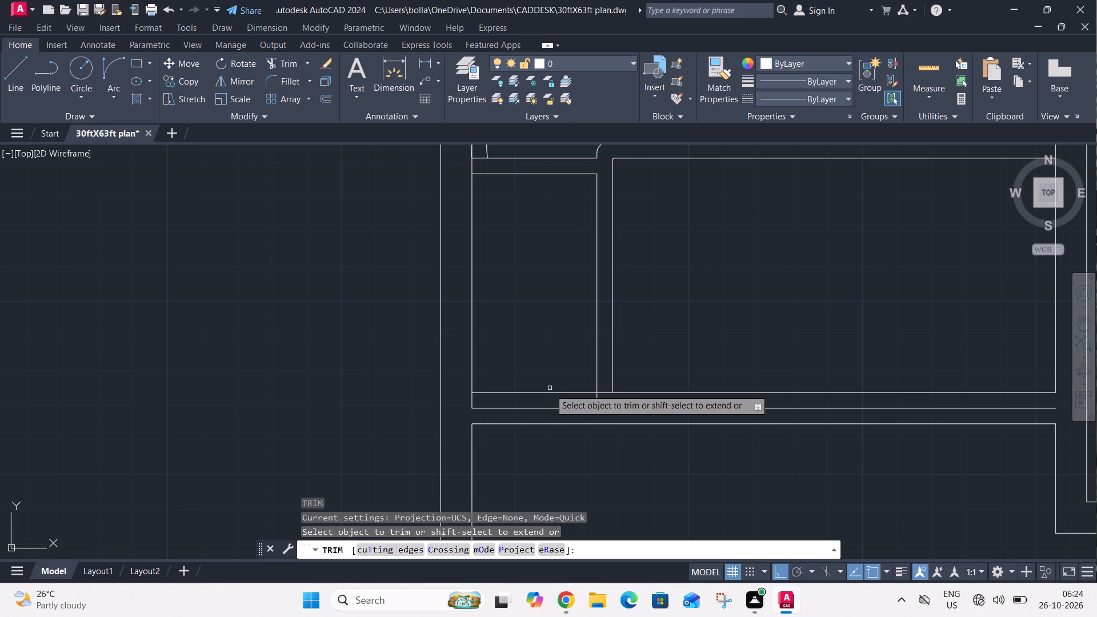
pyautogui.click(550, 392)
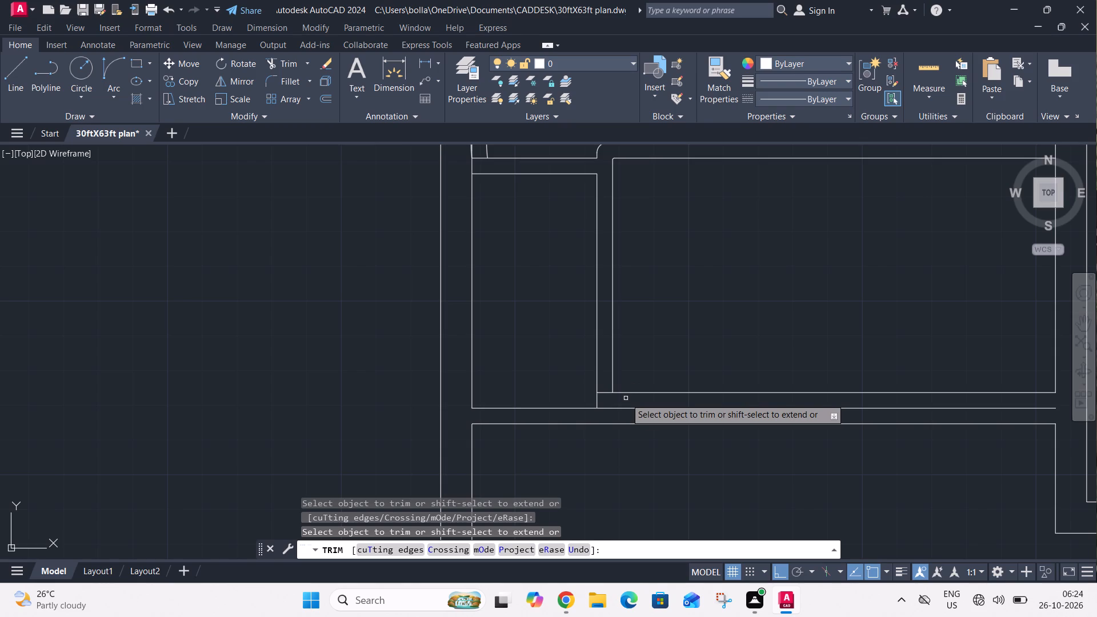
pyautogui.click(636, 406)
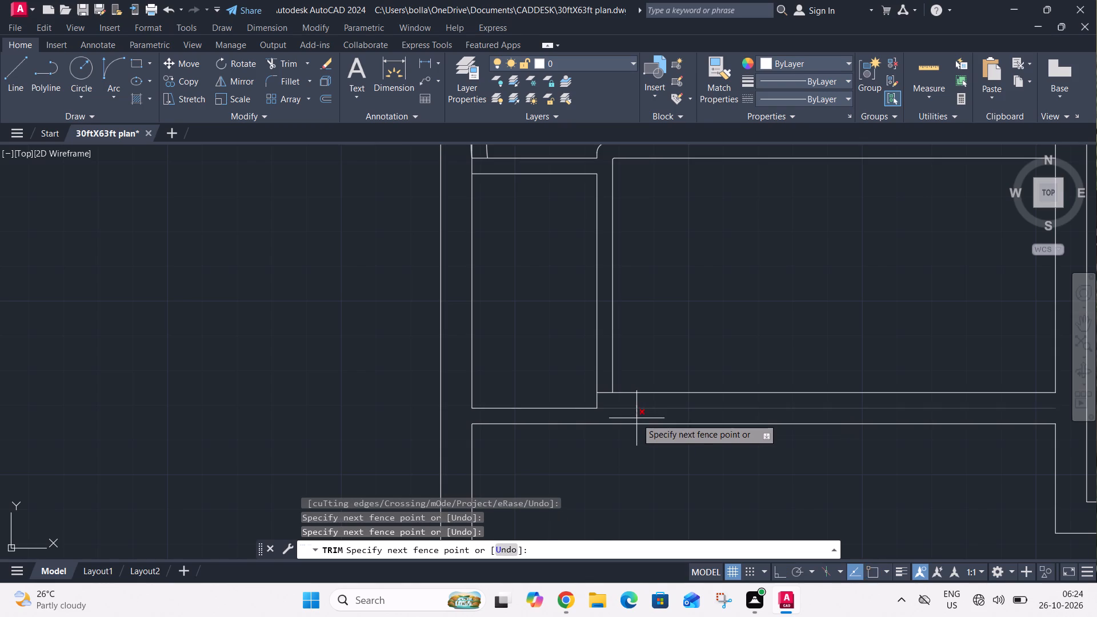
pyautogui.click(636, 418)
pyautogui.press('Escape')
# Stretch the left end of the larger room's bottom line back to the partition's right line.
pyautogui.moveTo(631, 405); pyautogui.dragTo(591, 429, button='middle')
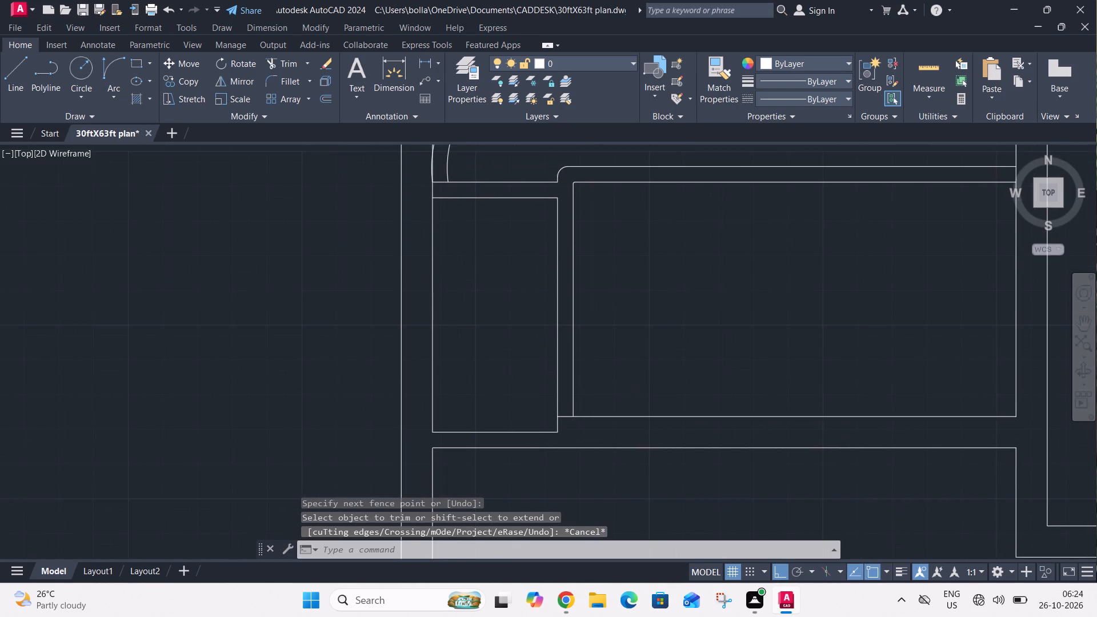
pyautogui.scroll(3, 555, 425)
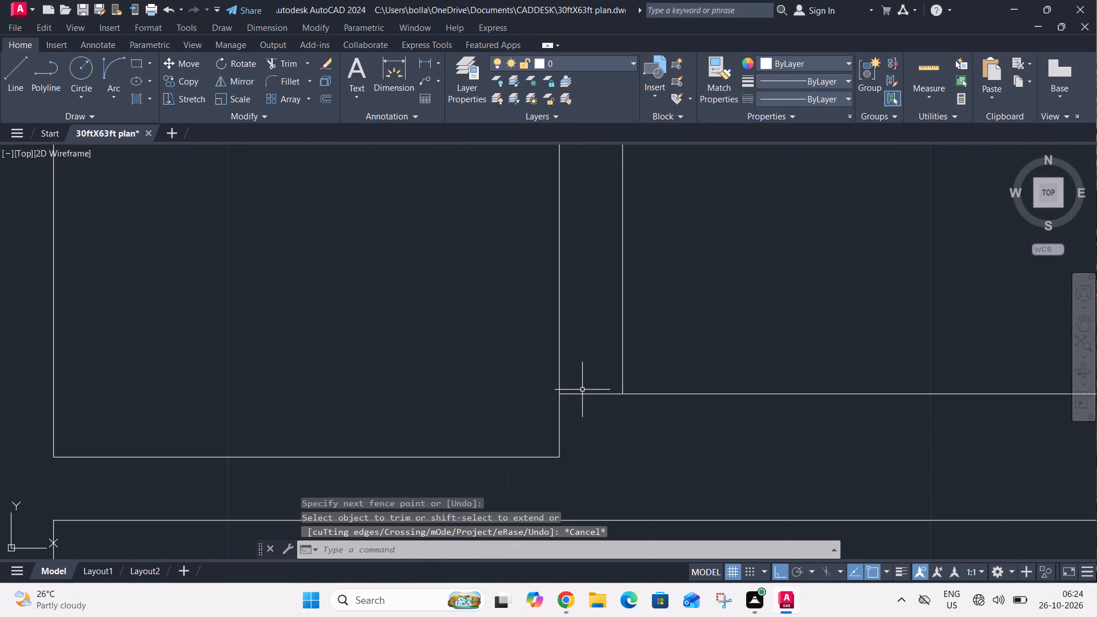
pyautogui.click(584, 394)
pyautogui.click(560, 394)
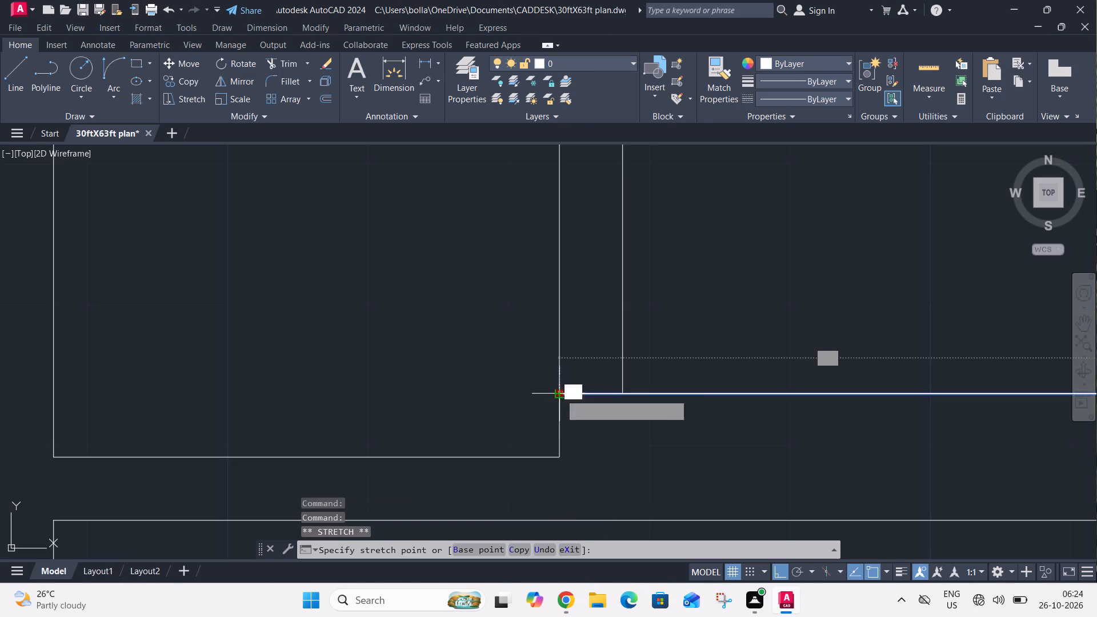
pyautogui.click(623, 389)
pyautogui.press('Escape')
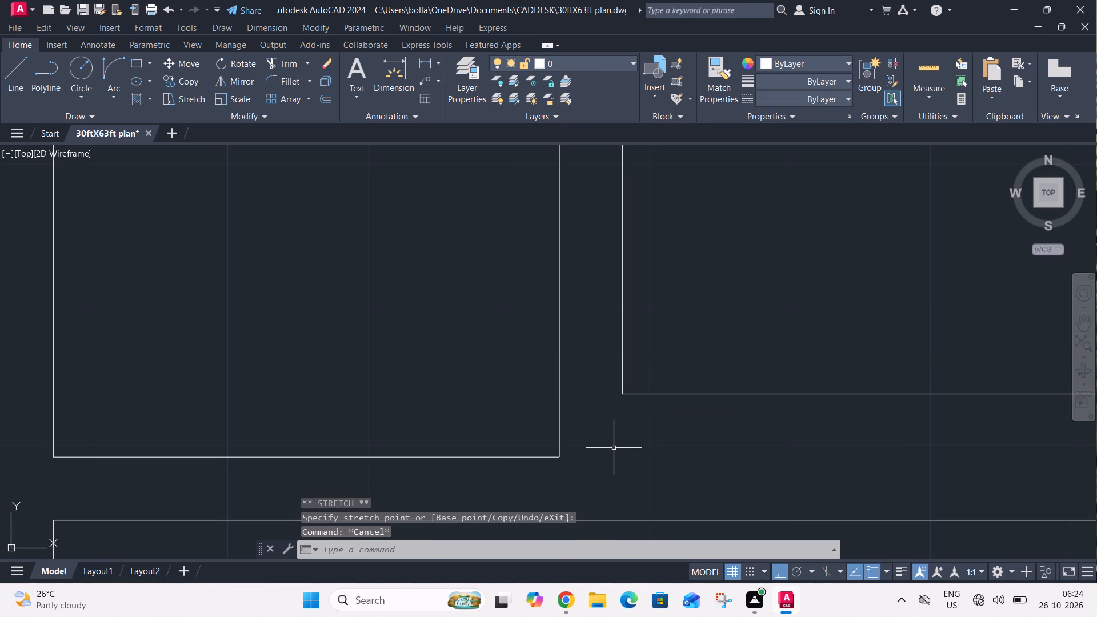
# Draw a short horizontal line across the partition's lower end, joining its right line to its left line.
pyautogui.press('l')
pyautogui.press('space')
pyautogui.click(620, 395)
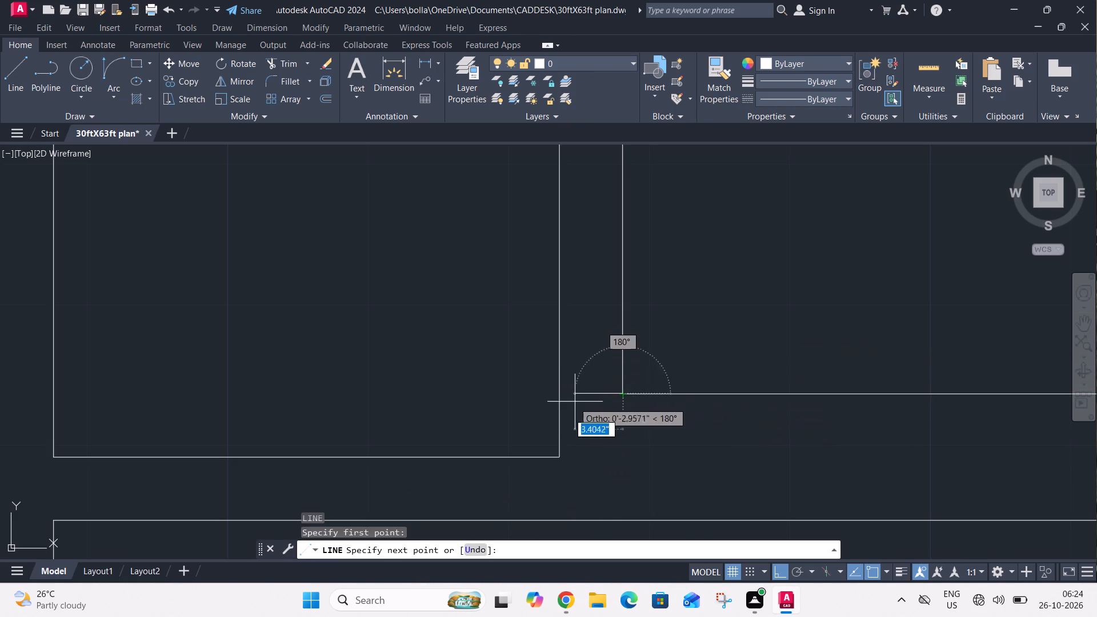
pyautogui.click(559, 395)
pyautogui.press('Escape')
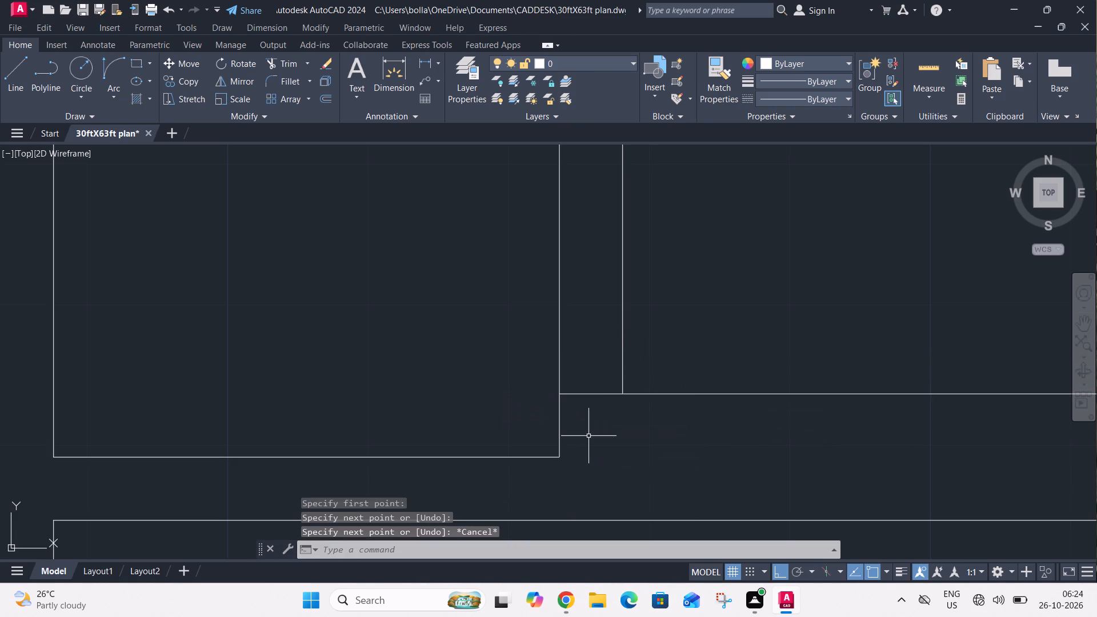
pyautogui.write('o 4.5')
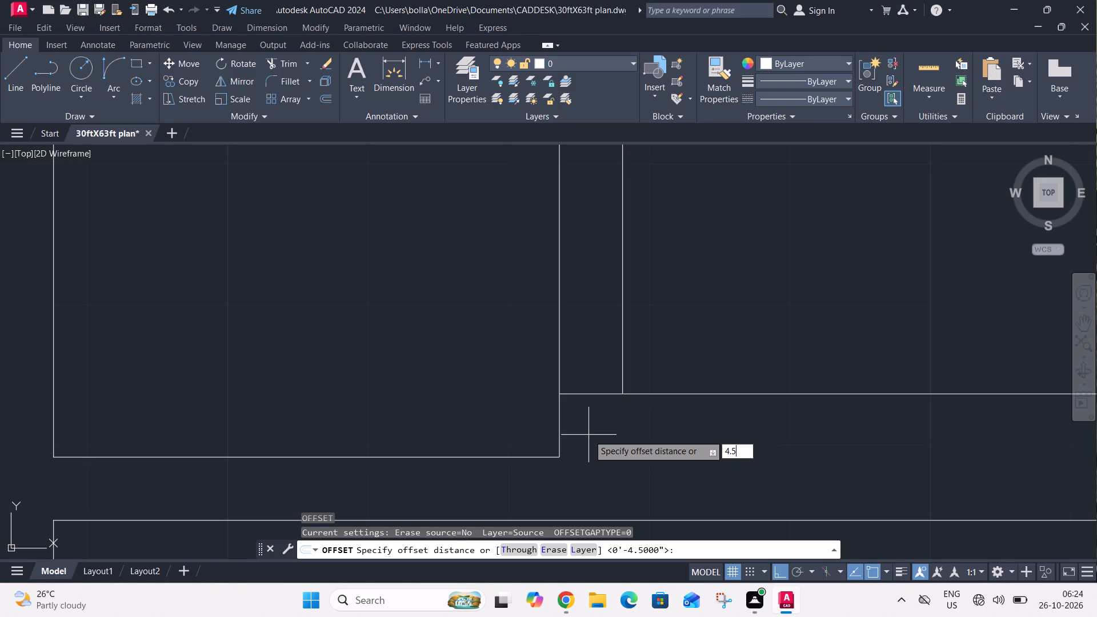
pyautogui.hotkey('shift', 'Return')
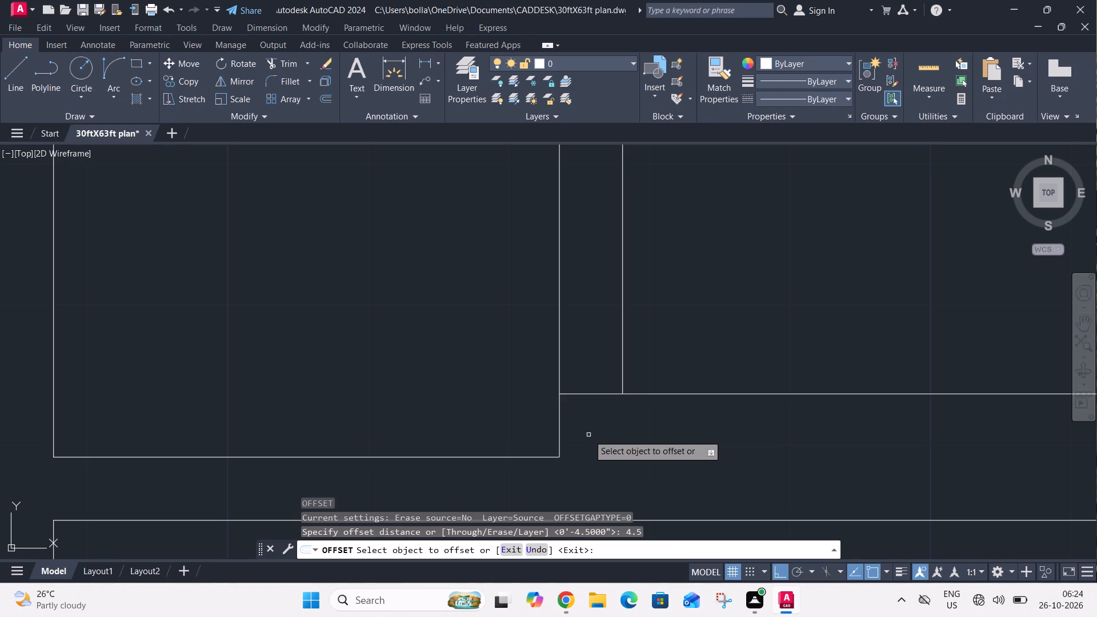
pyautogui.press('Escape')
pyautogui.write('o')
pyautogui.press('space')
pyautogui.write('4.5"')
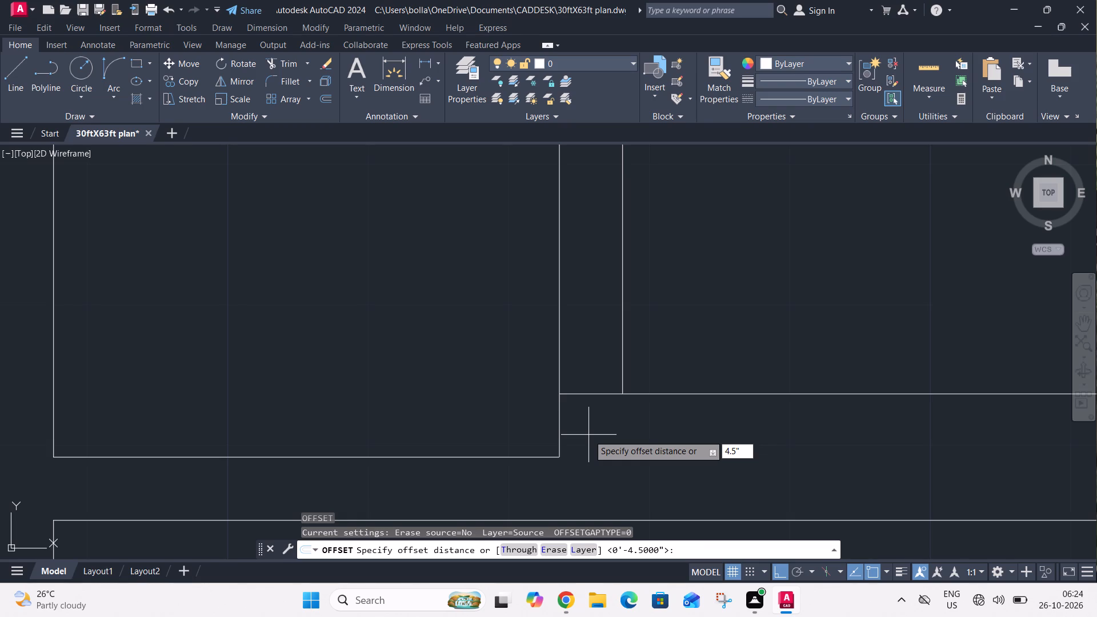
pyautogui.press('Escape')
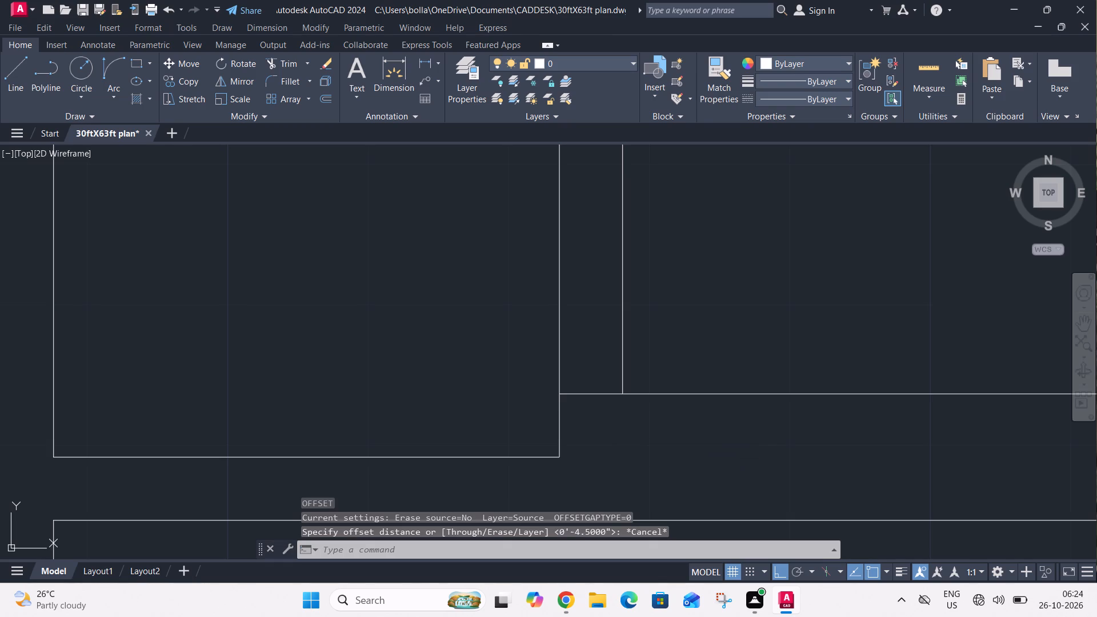
# Offset the short line across the partition's lower end 2'6" upward.
pyautogui.write('o 2\'6"')
pyautogui.press('Return')
pyautogui.scroll(-2, 531, 472)
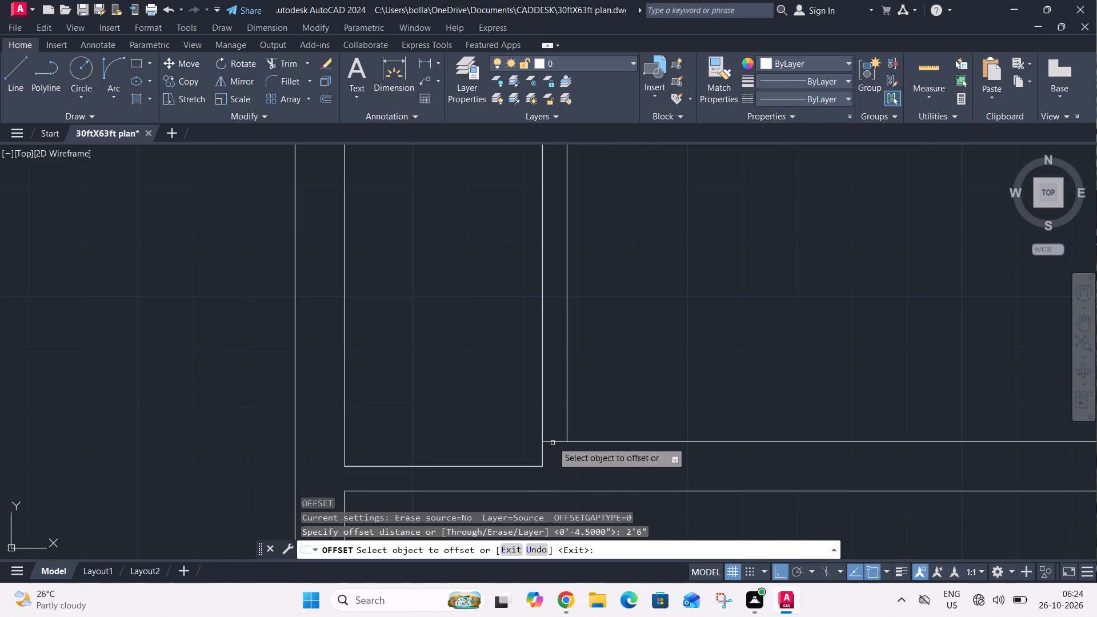
pyautogui.click(556, 437)
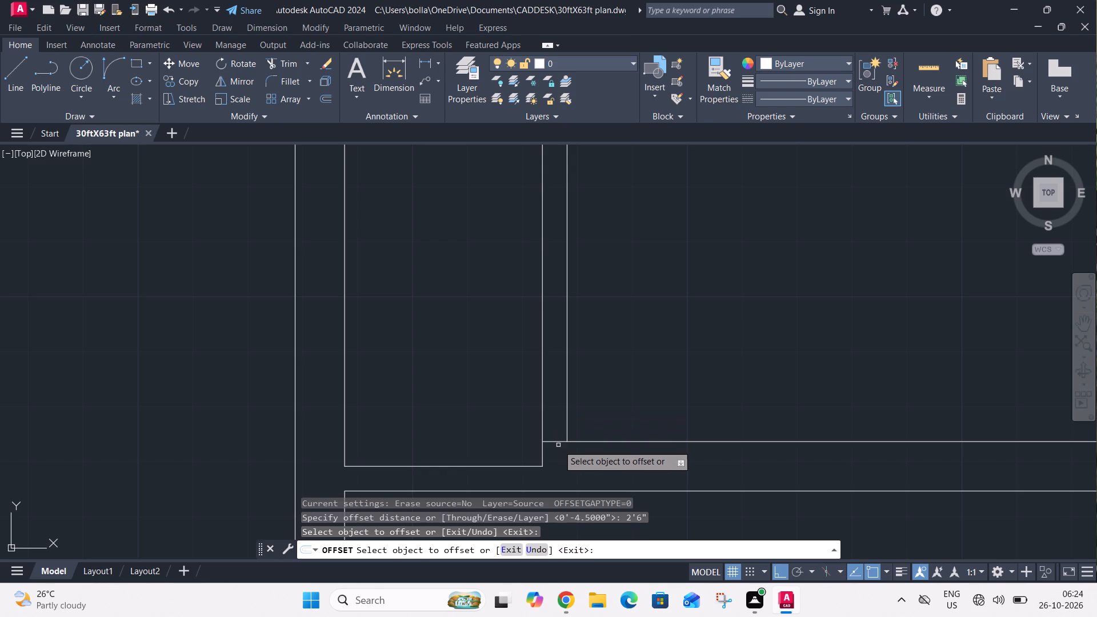
pyautogui.click(559, 440)
pyautogui.click(558, 420)
pyautogui.press('Escape')
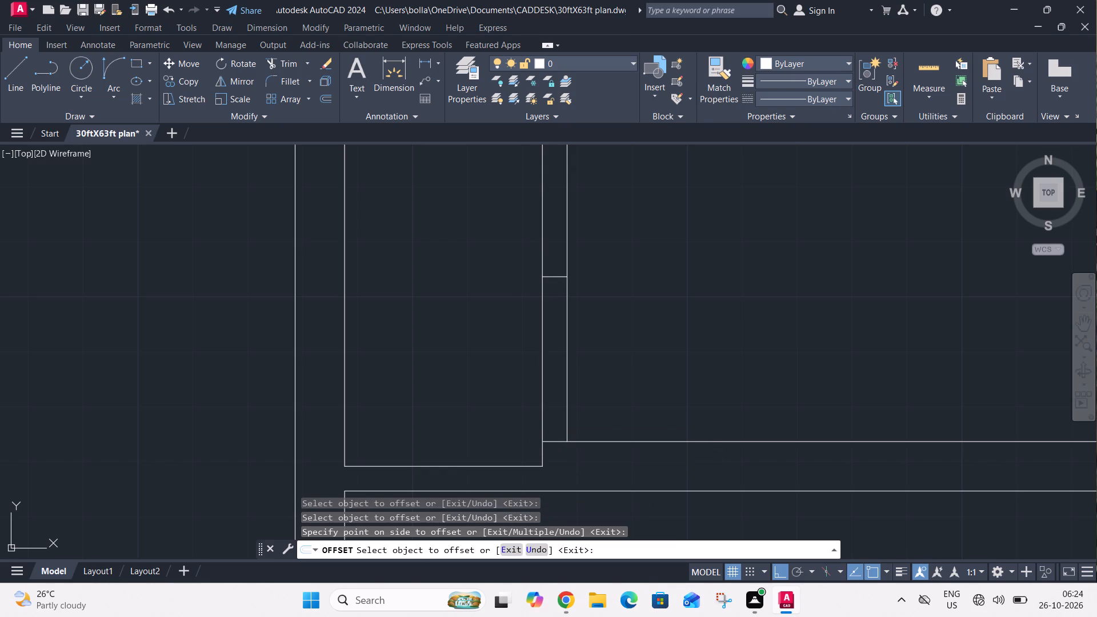
# Trim both partition lines between the two short cross lines to cut the opening at the partition's lower end.
pyautogui.write('tr')
pyautogui.press('space')
pyautogui.click(583, 398)
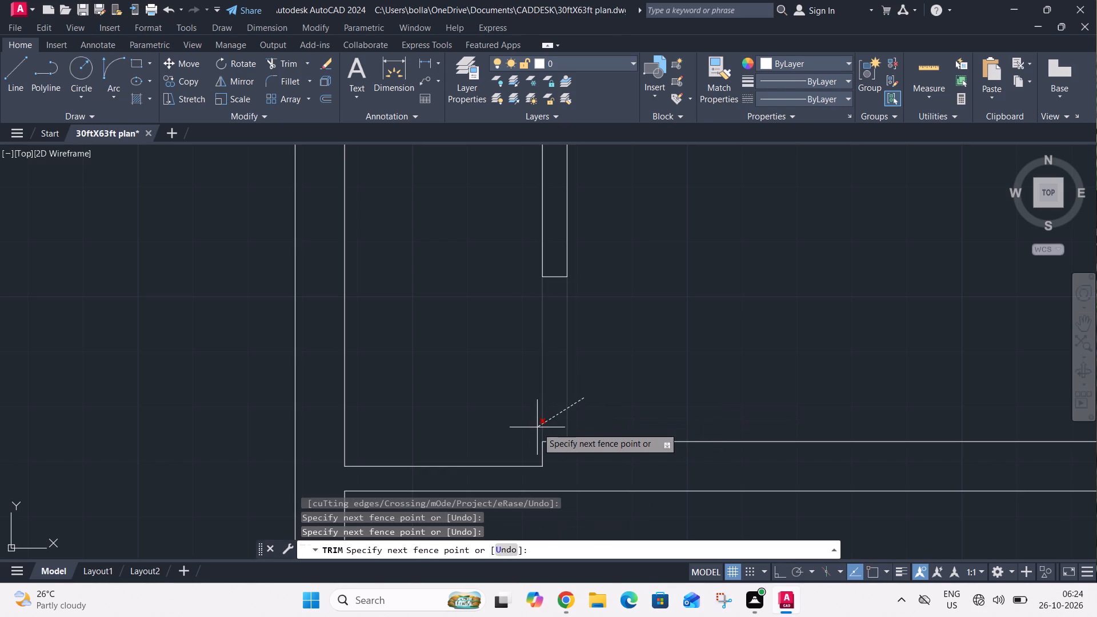
pyautogui.click(537, 428)
pyautogui.moveTo(568, 413); pyautogui.dragTo(521, 498, button='middle')
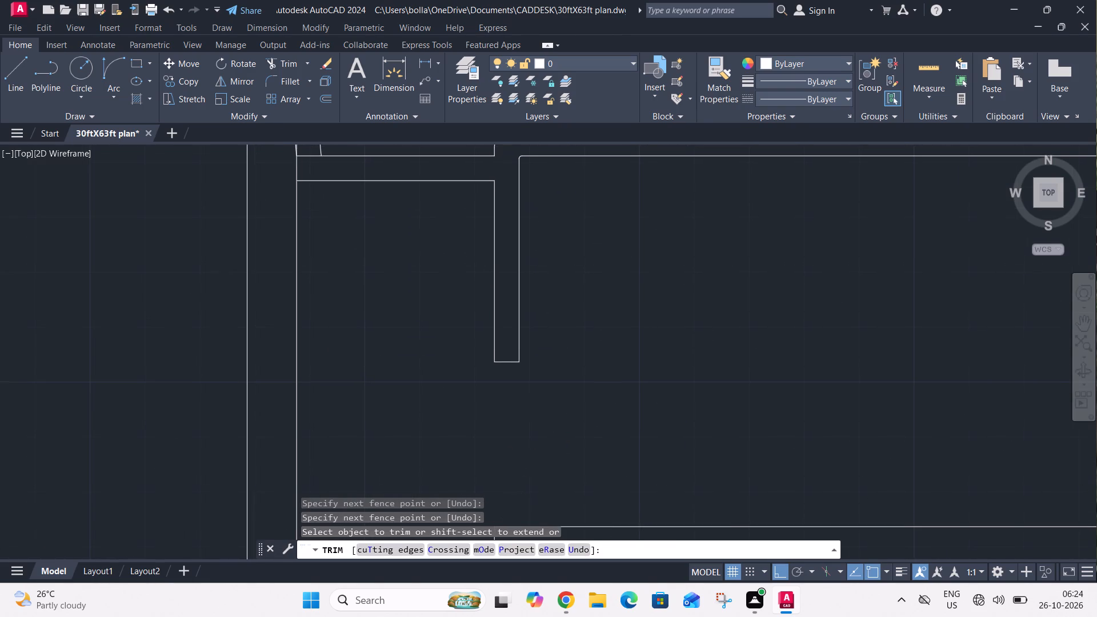
pyautogui.press('Escape')
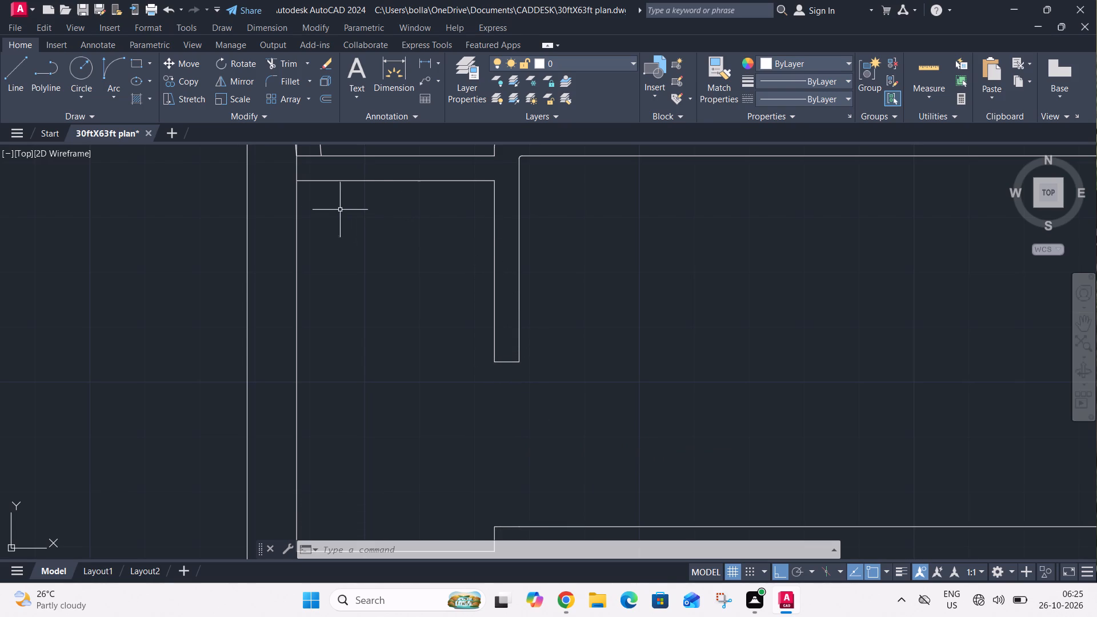
# Trim the left wall line beside the lower end of the outer curve and the horizontal segment between the two curve ends.
pyautogui.moveTo(318, 175); pyautogui.dragTo(342, 253, button='middle')
pyautogui.press('t')
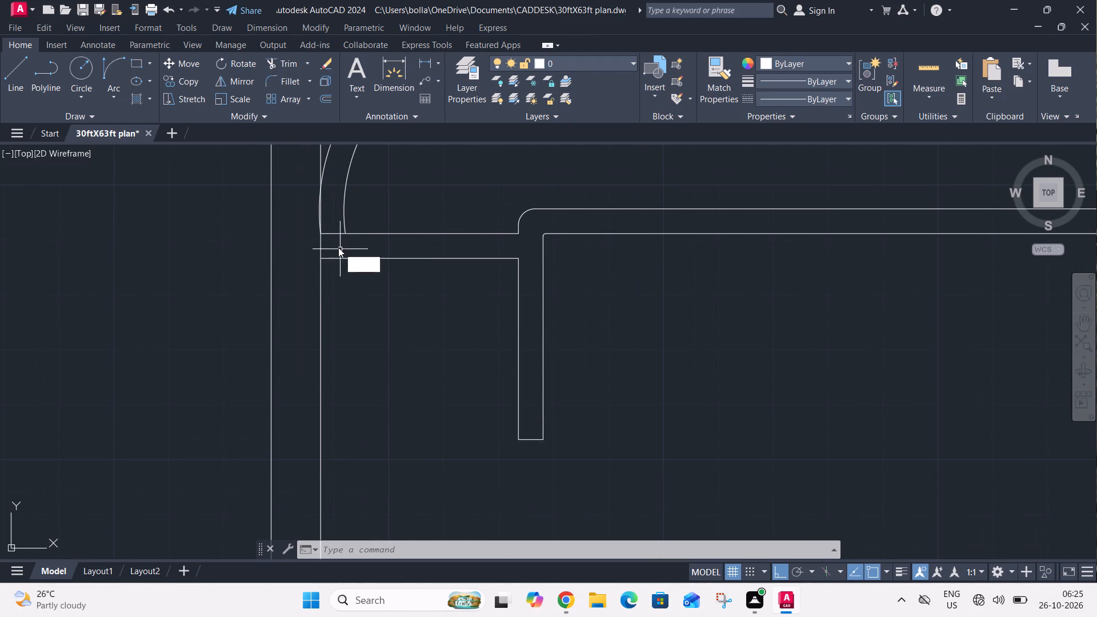
pyautogui.write('r')
pyautogui.press('space')
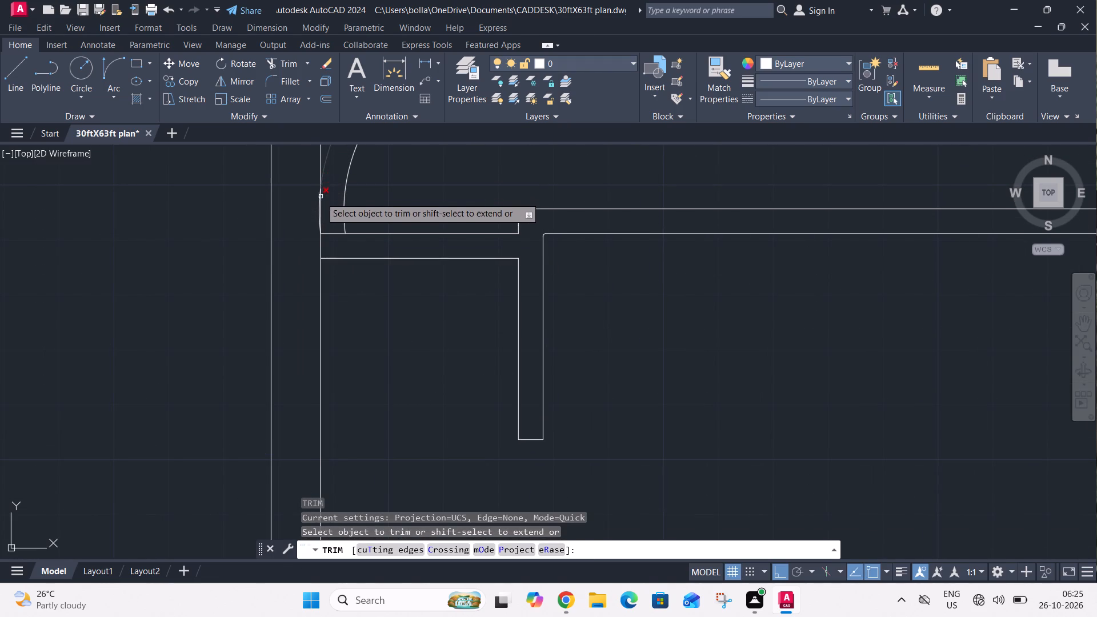
pyautogui.scroll(2, 322, 213)
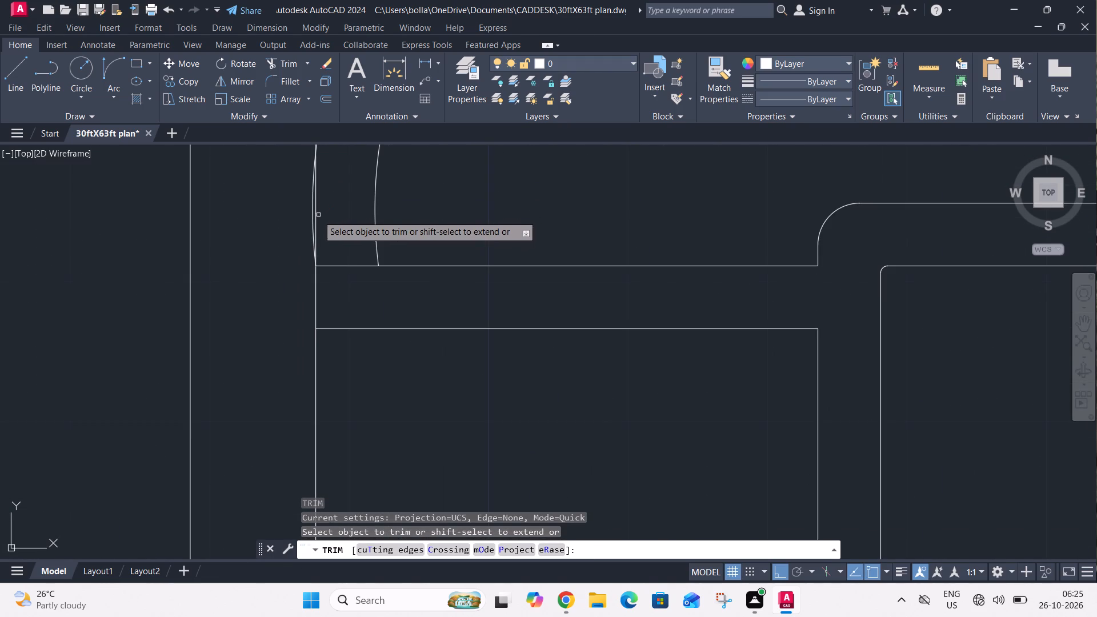
pyautogui.click(317, 217)
pyautogui.scroll(-2, 334, 271)
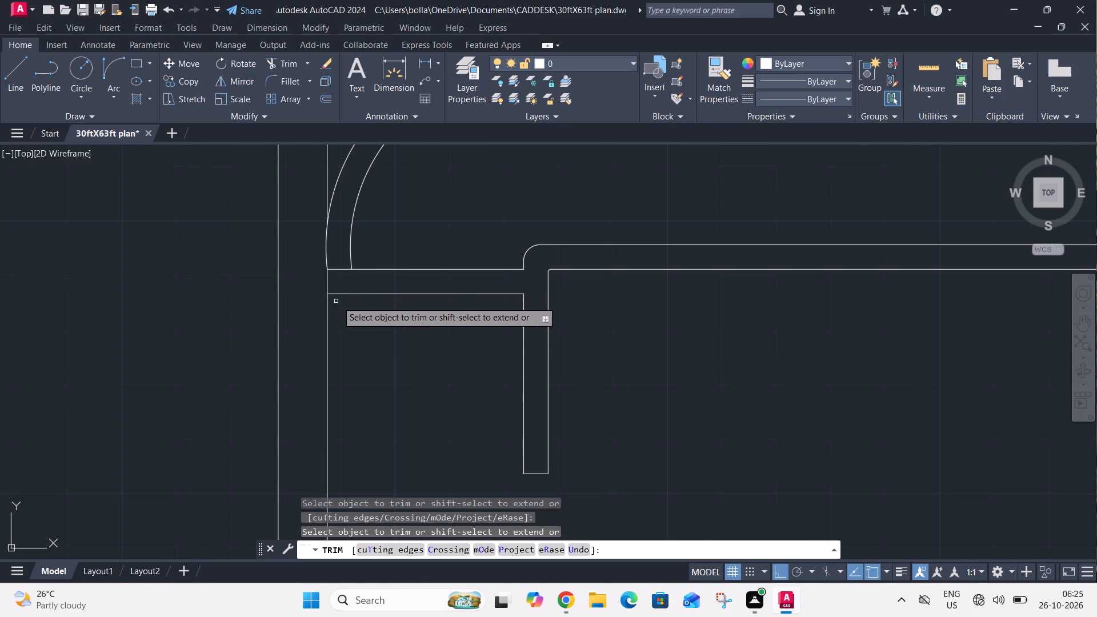
pyautogui.click(344, 269)
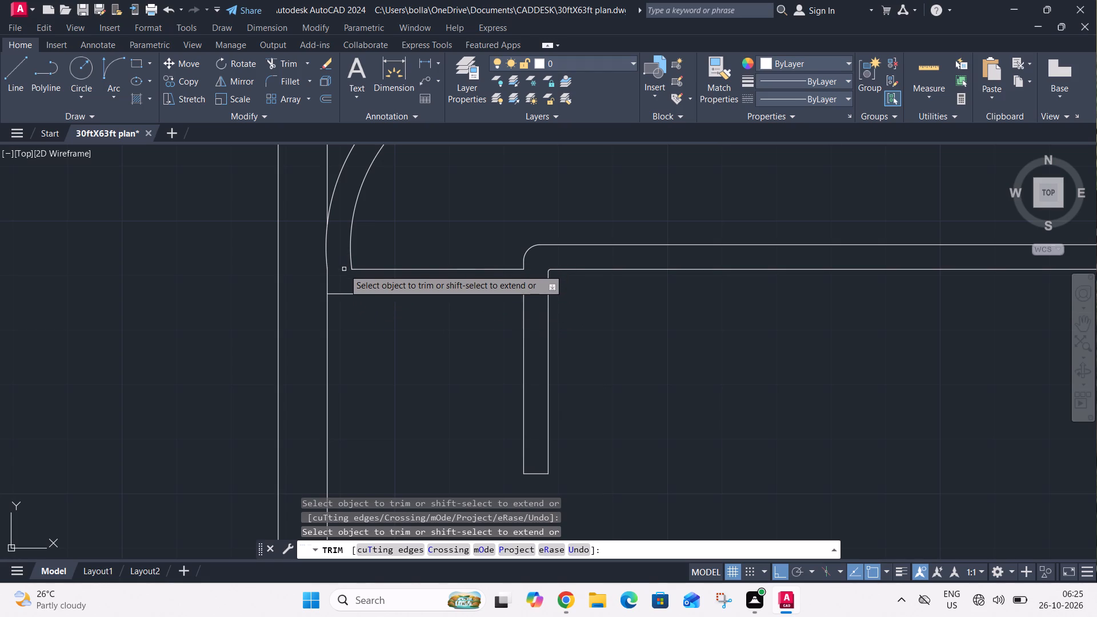
pyautogui.press('Escape')
# Load the ACAD_ISO02W100 ISO dash linetype from acadiso.lin into the drawing.
pyautogui.scroll(-2, 409, 292)
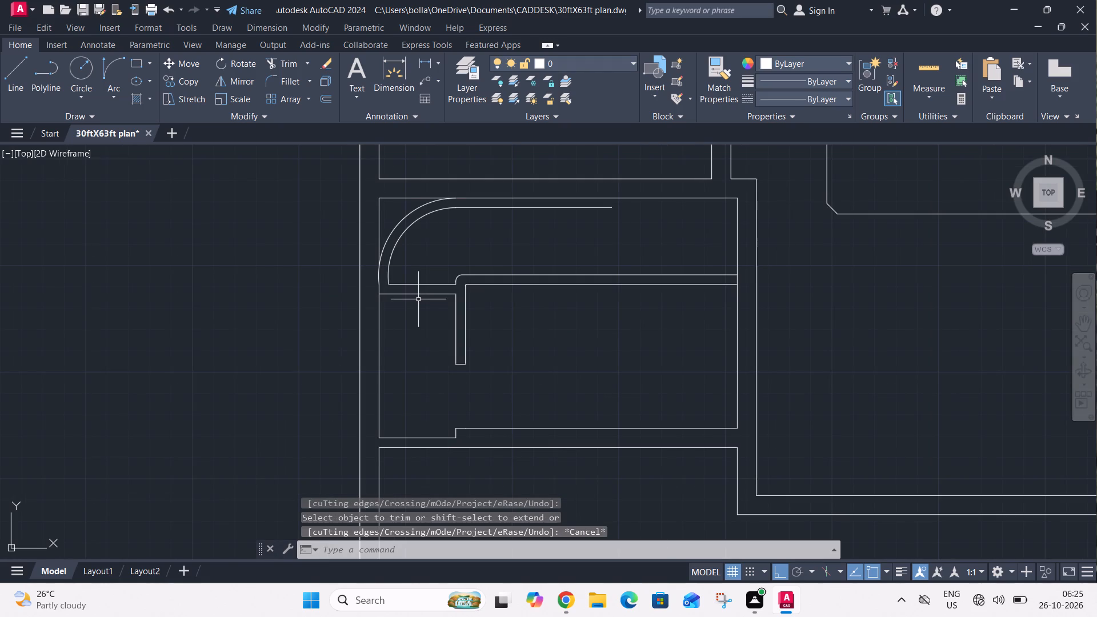
pyautogui.moveTo(418, 299); pyautogui.dragTo(419, 311, button='middle')
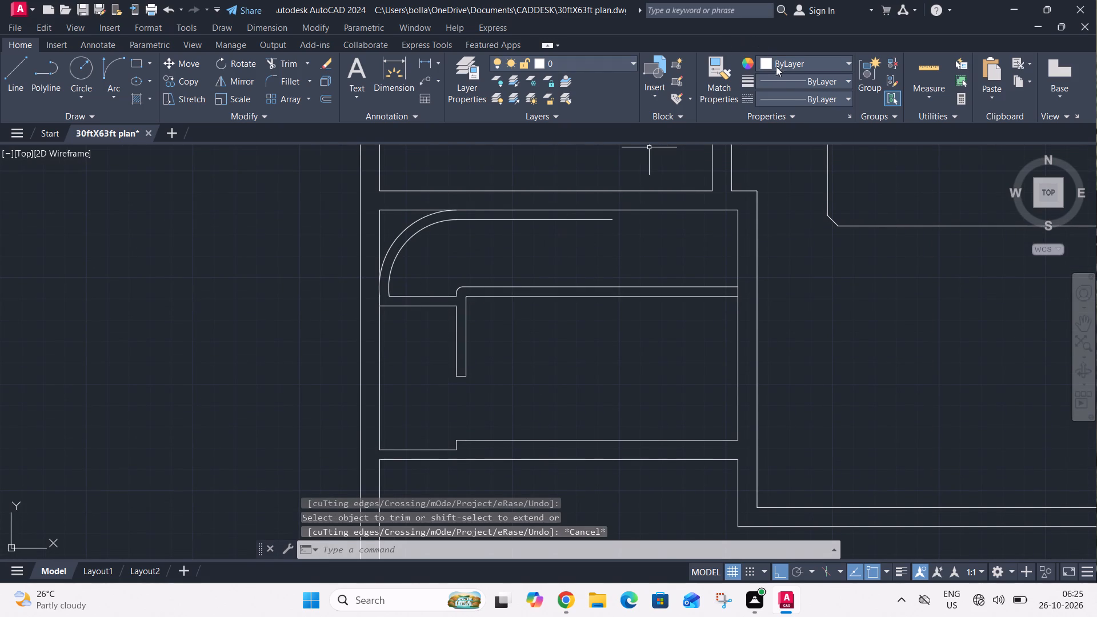
pyautogui.click(788, 95)
pyautogui.click(791, 162)
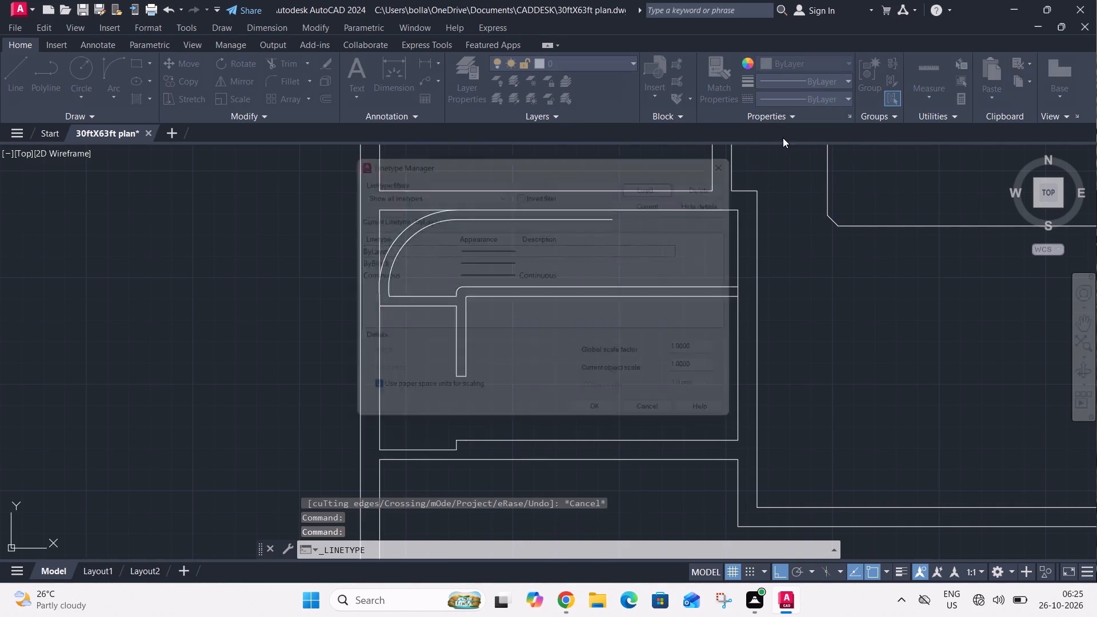
pyautogui.click(676, 173)
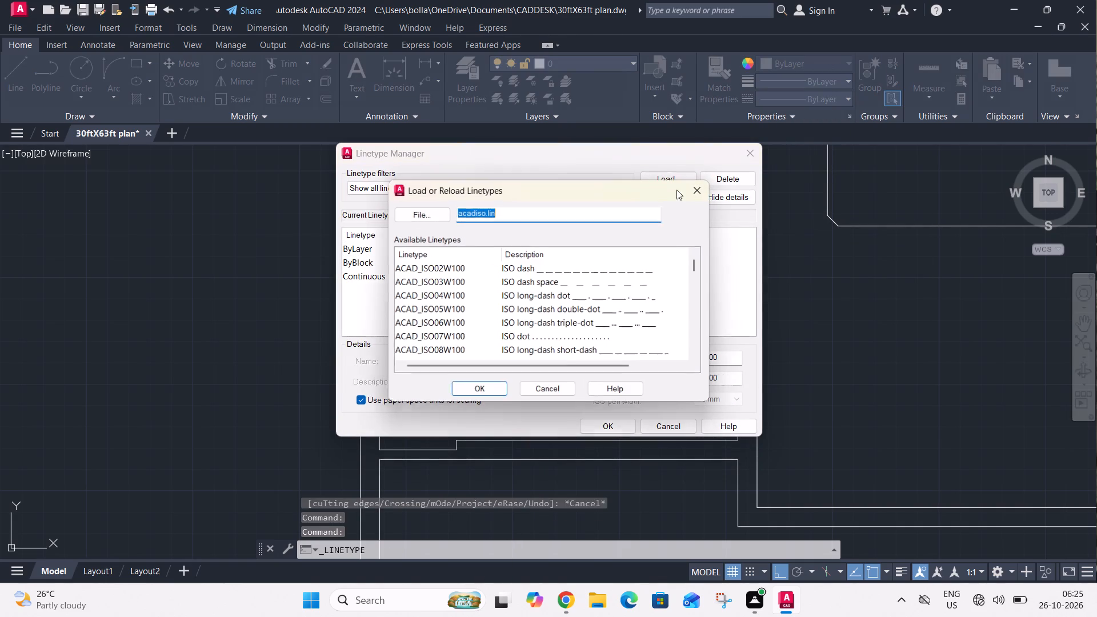
pyautogui.click(581, 276)
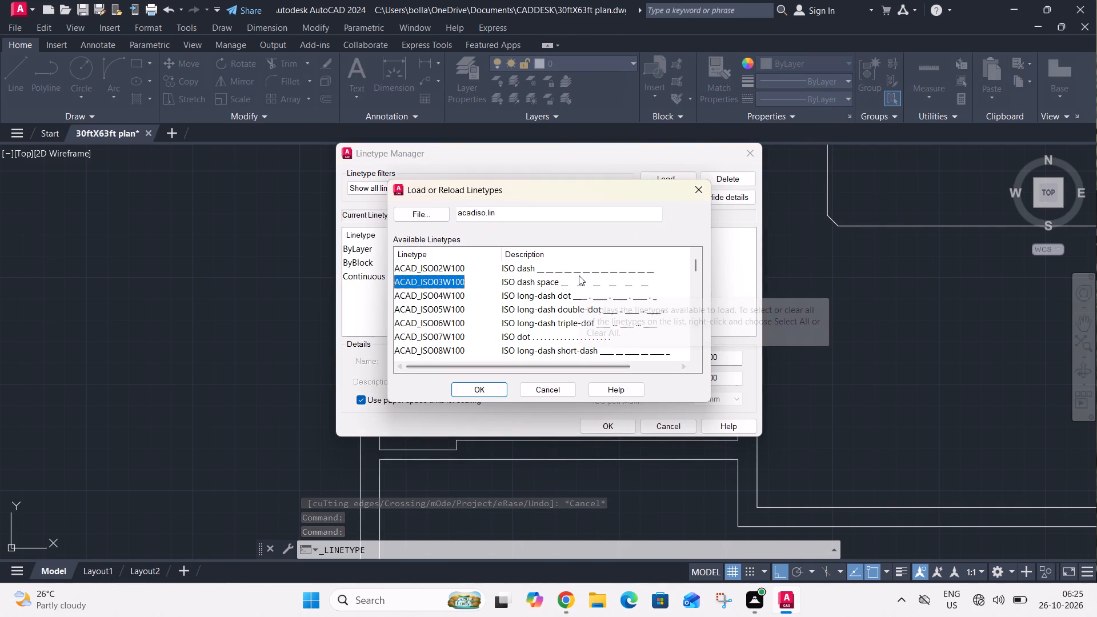
pyautogui.click(579, 275)
pyautogui.click(583, 267)
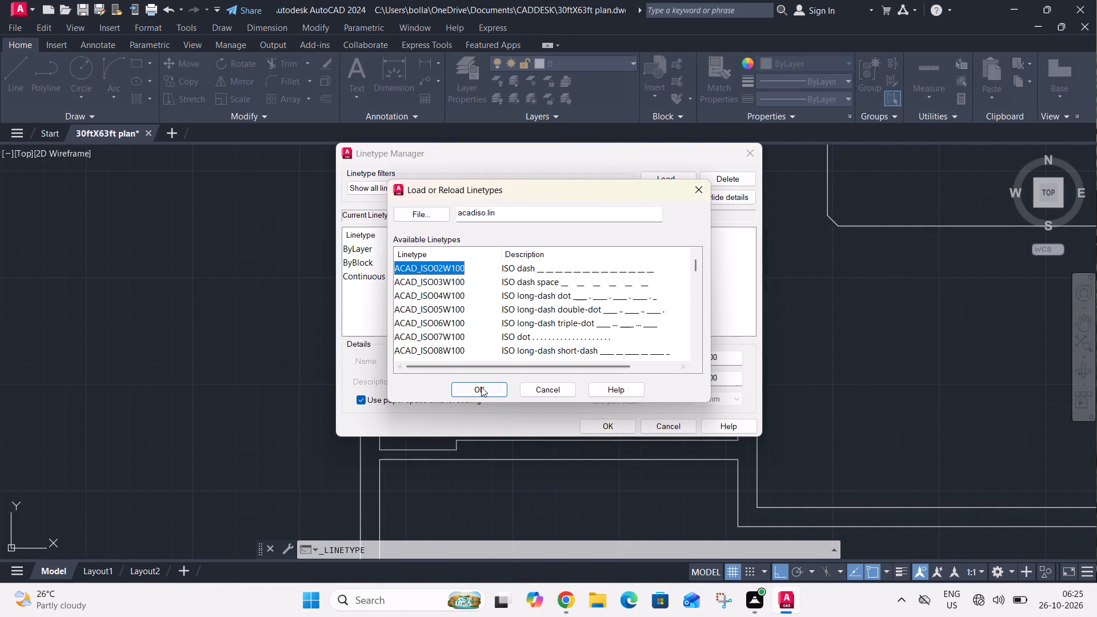
pyautogui.click(481, 387)
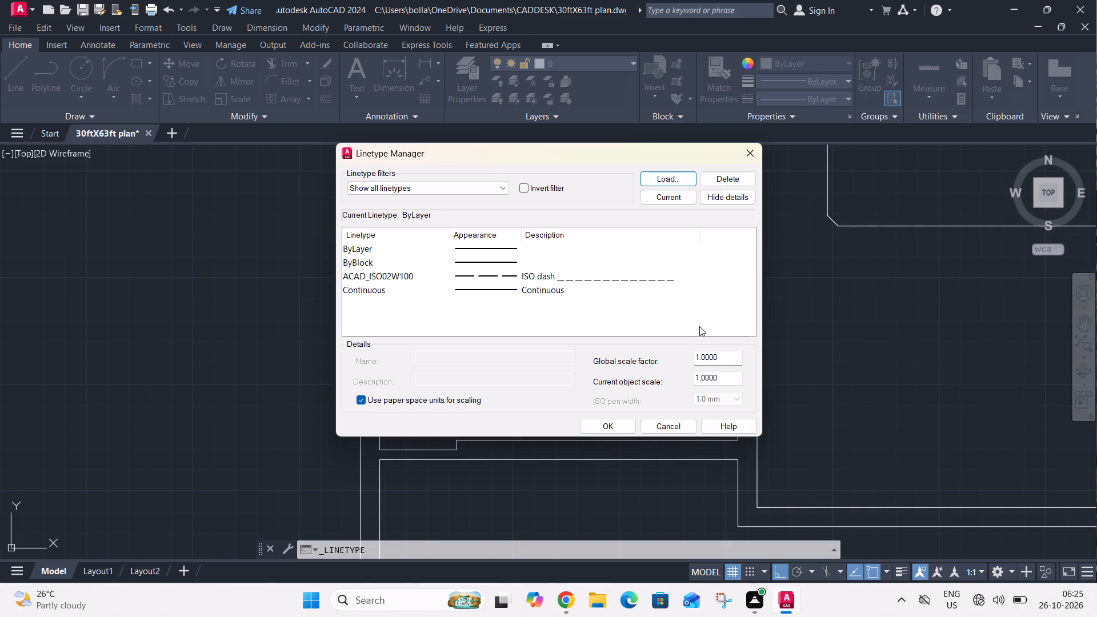
# Set the global linetype scale factor to 0.1 with the ACAD_ISO02W100 linetype selected.
pyautogui.click(648, 284)
pyautogui.click(653, 276)
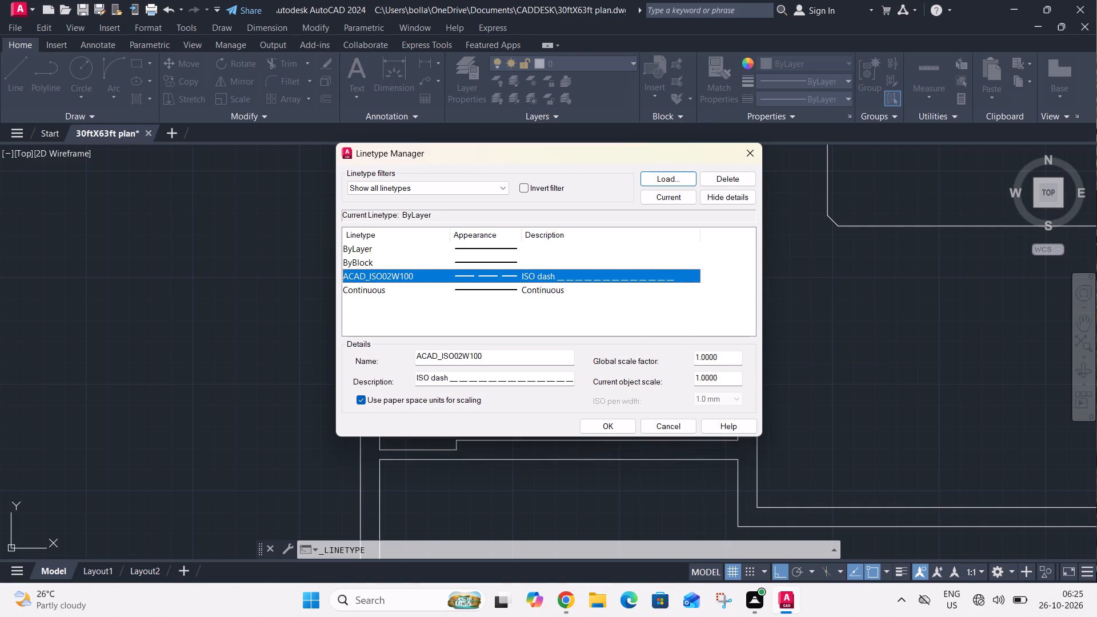
pyautogui.click(732, 356)
pyautogui.press('BackSpace')
pyautogui.press('BackSpace')
pyautogui.press('BackSpace')
pyautogui.press('BackSpace')
pyautogui.press('BackSpace')
pyautogui.press('BackSpace')
pyautogui.press('BackSpace')
pyautogui.press('BackSpace')
pyautogui.press('BackSpace')
pyautogui.press('BackSpace')
pyautogui.press('BackSpace')
pyautogui.press('BackSpace')
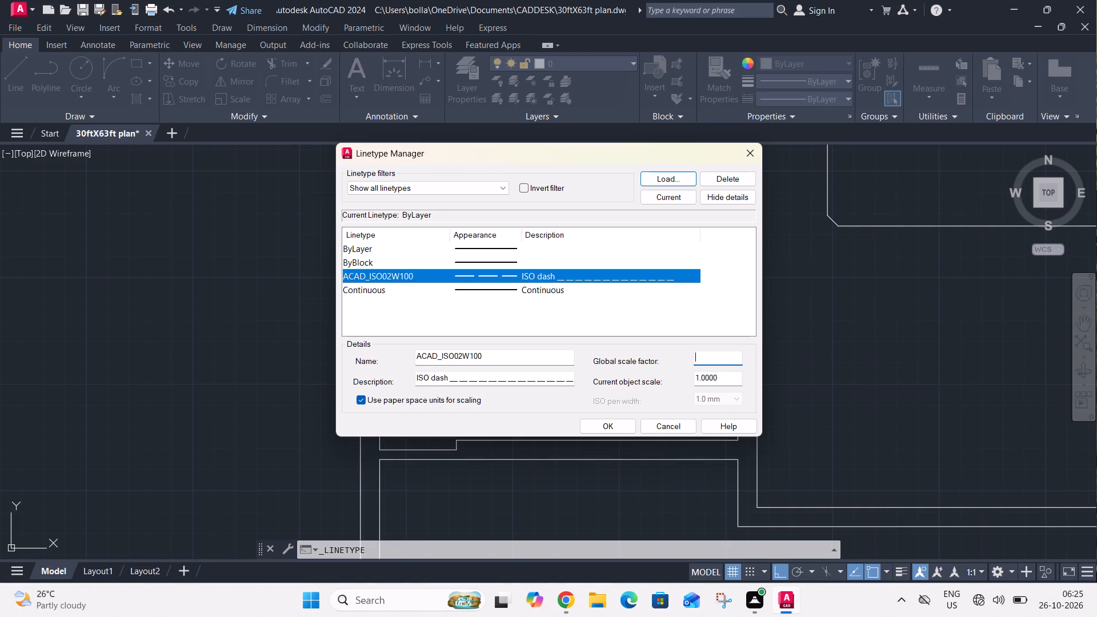
pyautogui.write('0.1')
# Make ACAD_ISO02W100 the current linetype and apply the linetype settings.
pyautogui.click(666, 196)
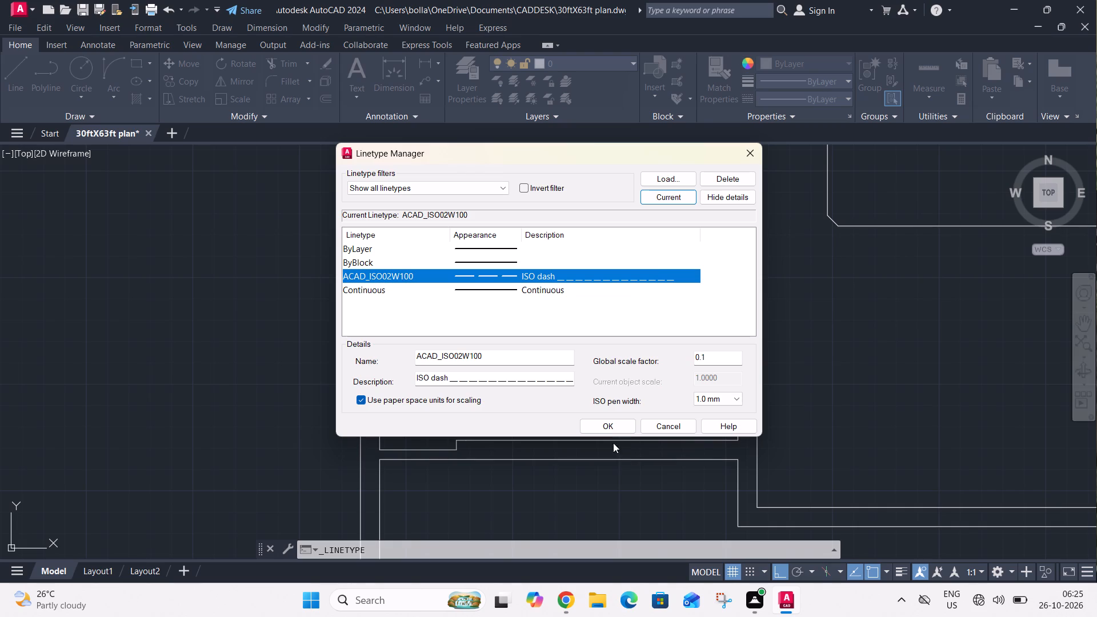
pyautogui.click(608, 430)
pyautogui.click(636, 365)
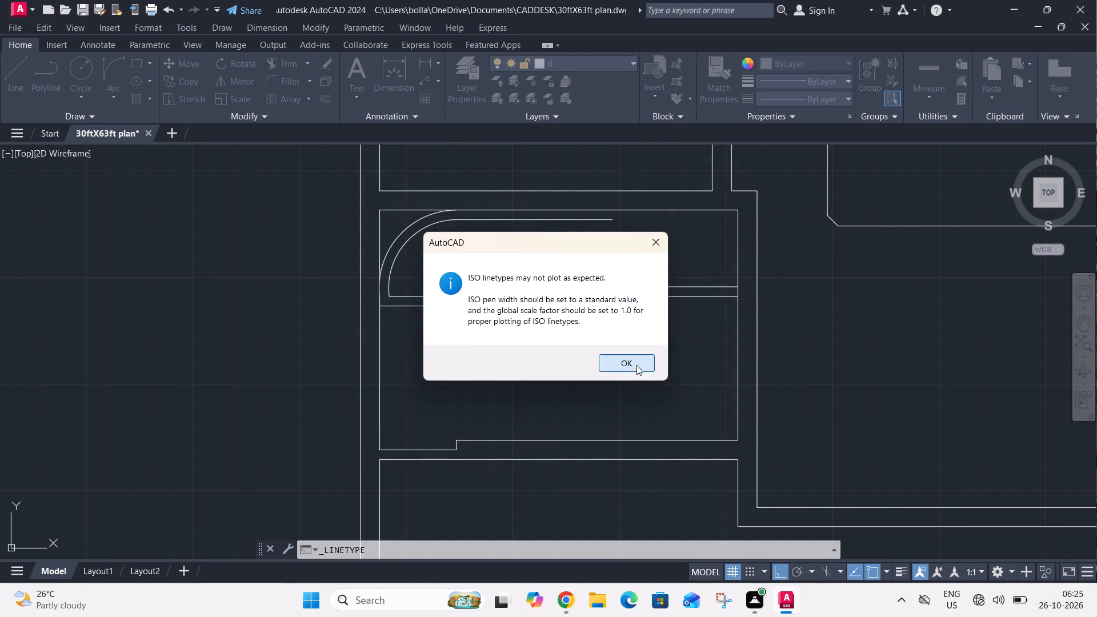
# Draw a dashed horizontal line just below the partition's short horizontal segment and stretch it to the vertical partition's far face, about 3'-3" long.
pyautogui.press('l')
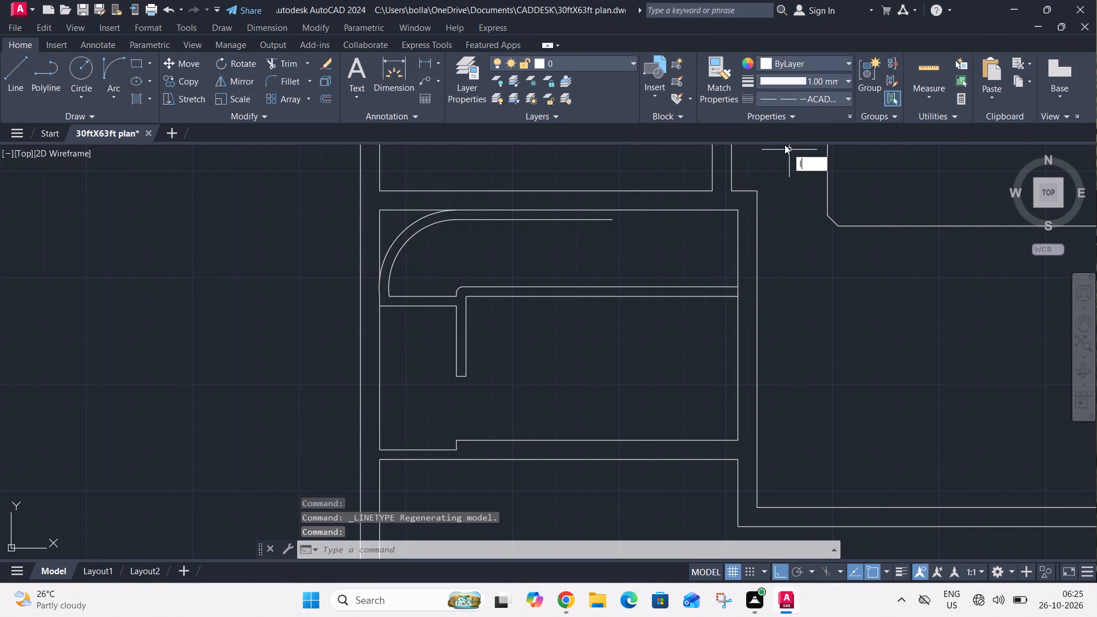
pyautogui.press('space')
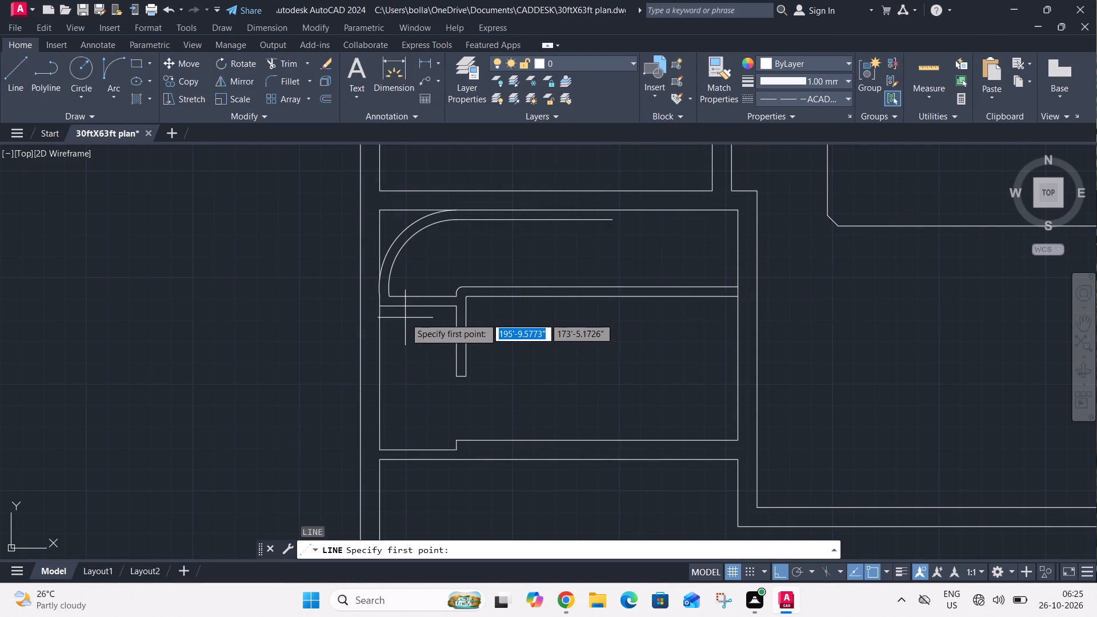
pyautogui.scroll(4, 405, 318)
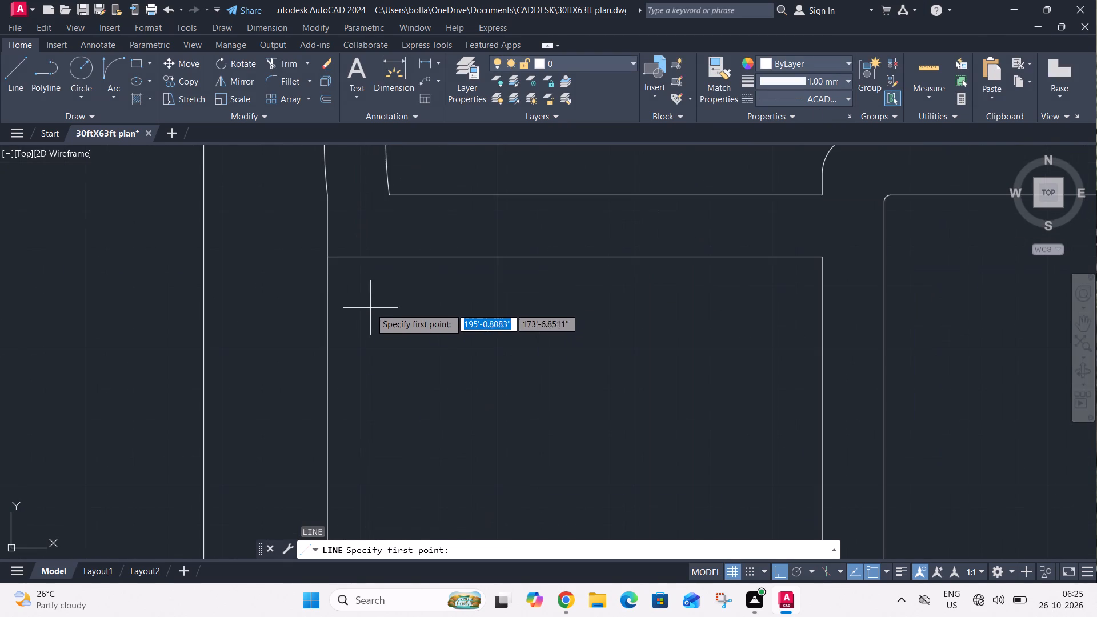
pyautogui.click(351, 283)
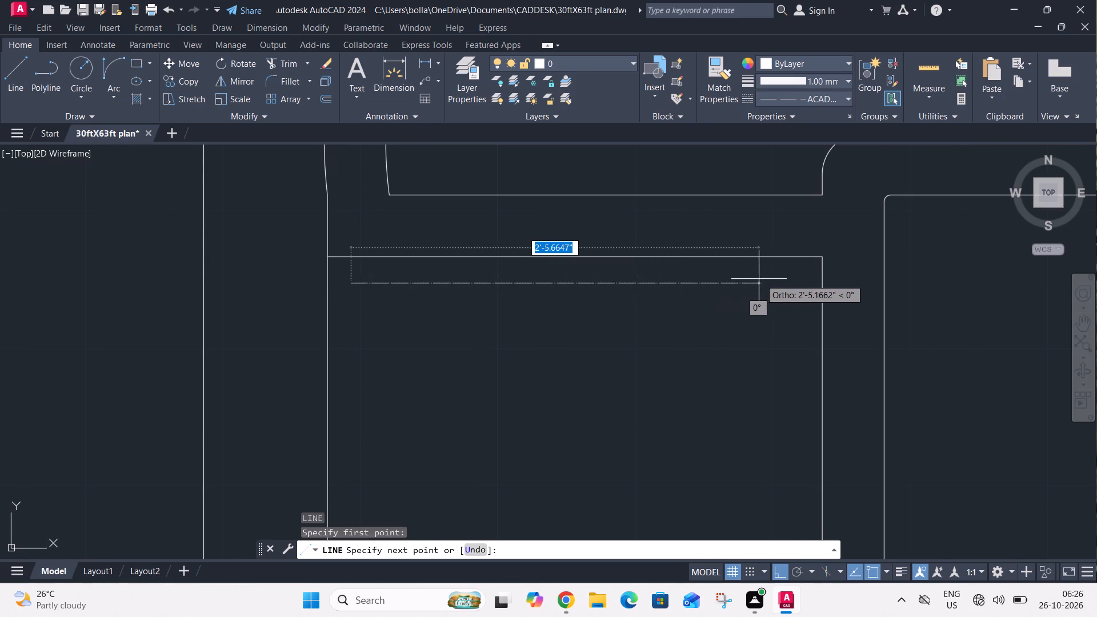
pyautogui.click(780, 285)
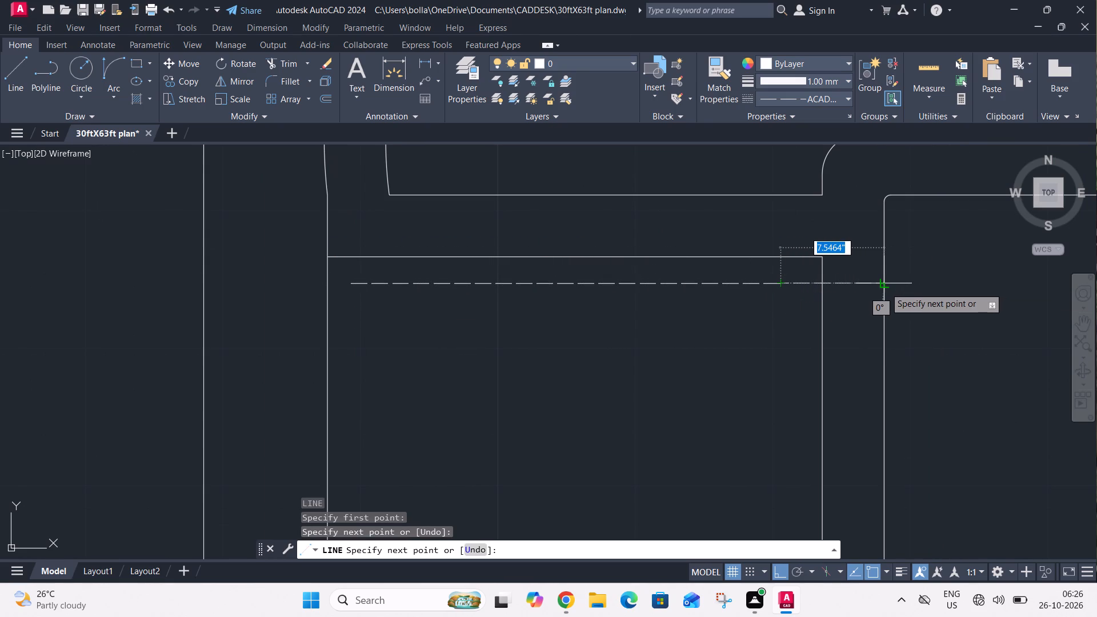
pyautogui.press('Escape')
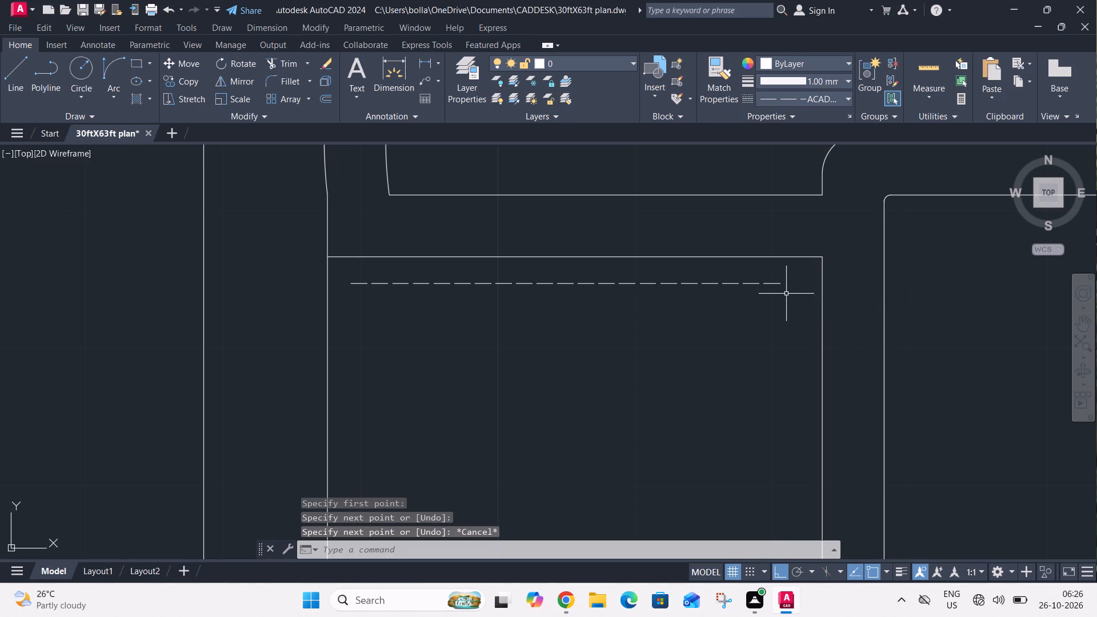
pyautogui.click(770, 284)
pyautogui.click(783, 281)
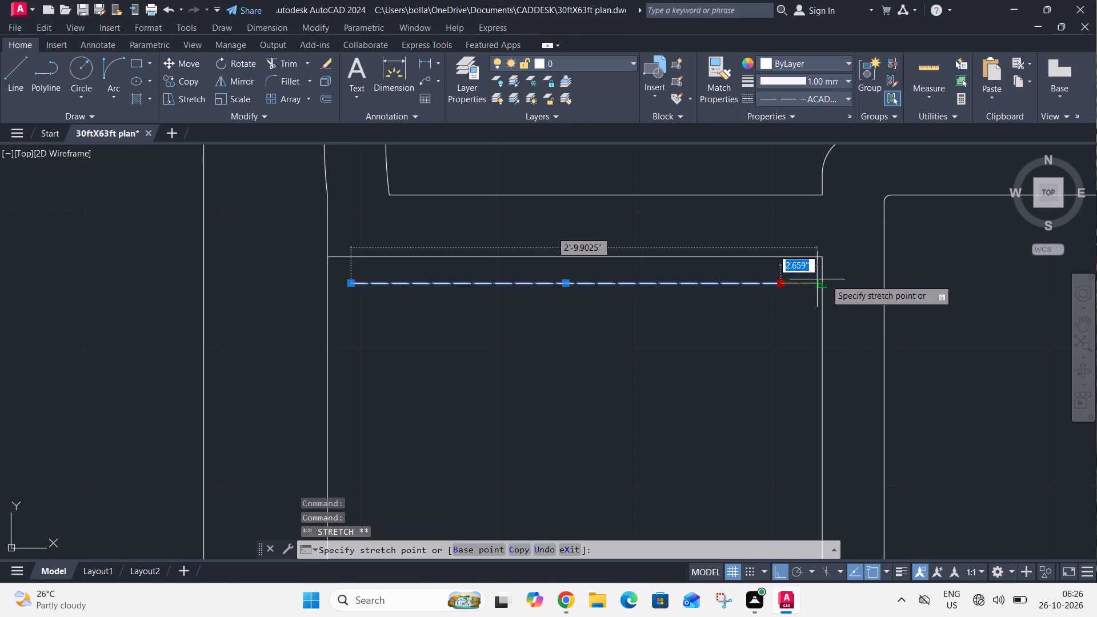
pyautogui.click(884, 284)
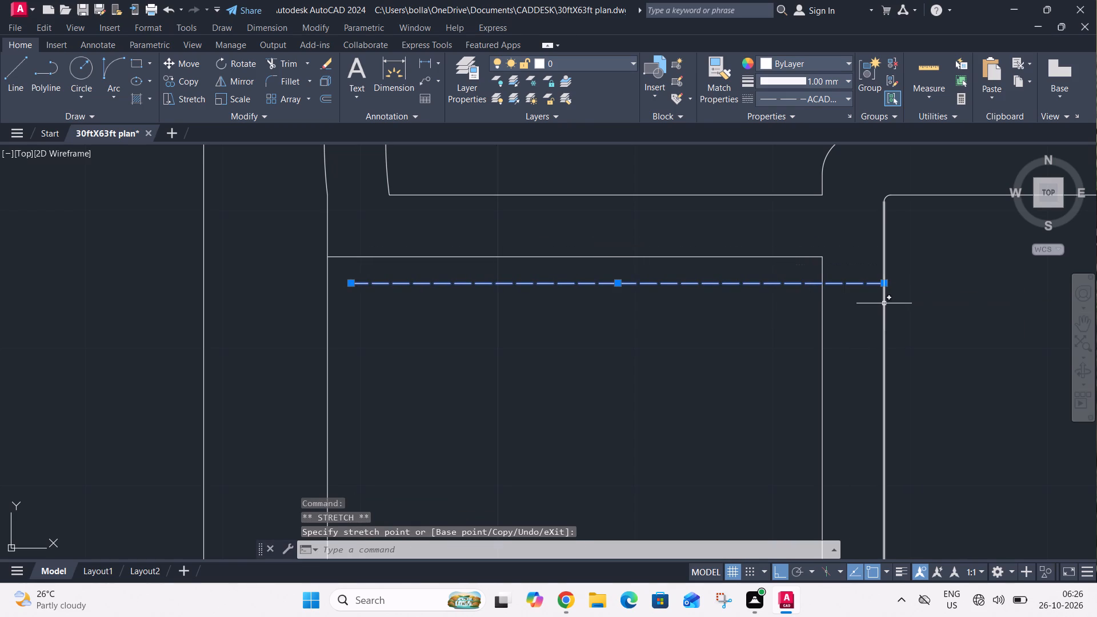
pyautogui.press('Escape')
# Continue the dashed outline about 5'-1" down the partition face, about 3'-2.5" back along the lower wall, and up to the top dashed line.
pyautogui.press('l')
pyautogui.press('space')
pyautogui.click(883, 287)
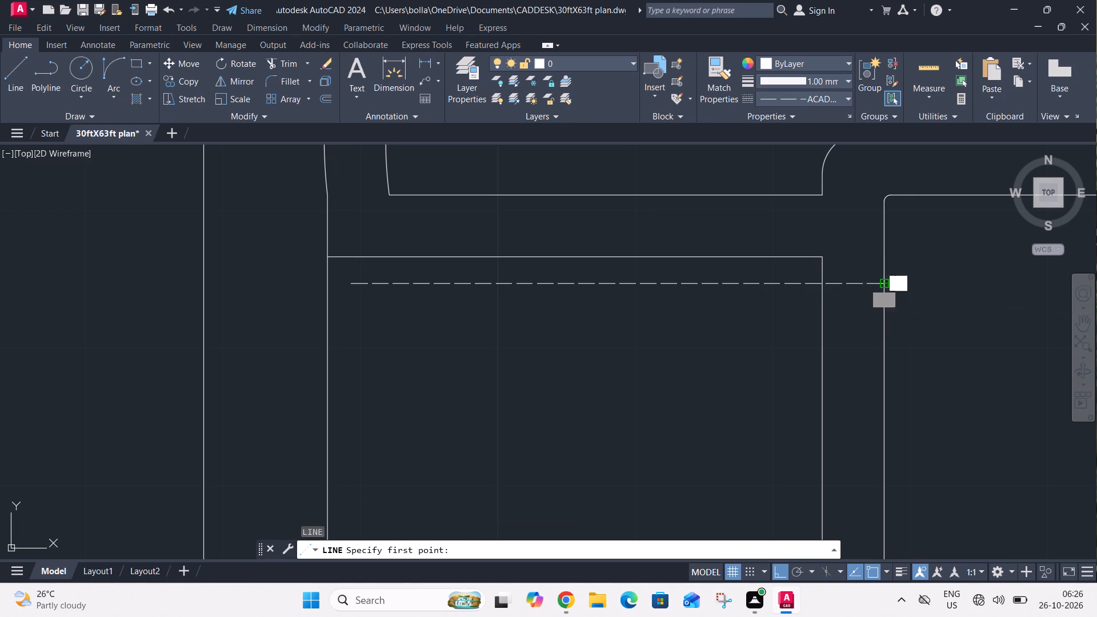
pyautogui.scroll(-3, 880, 307)
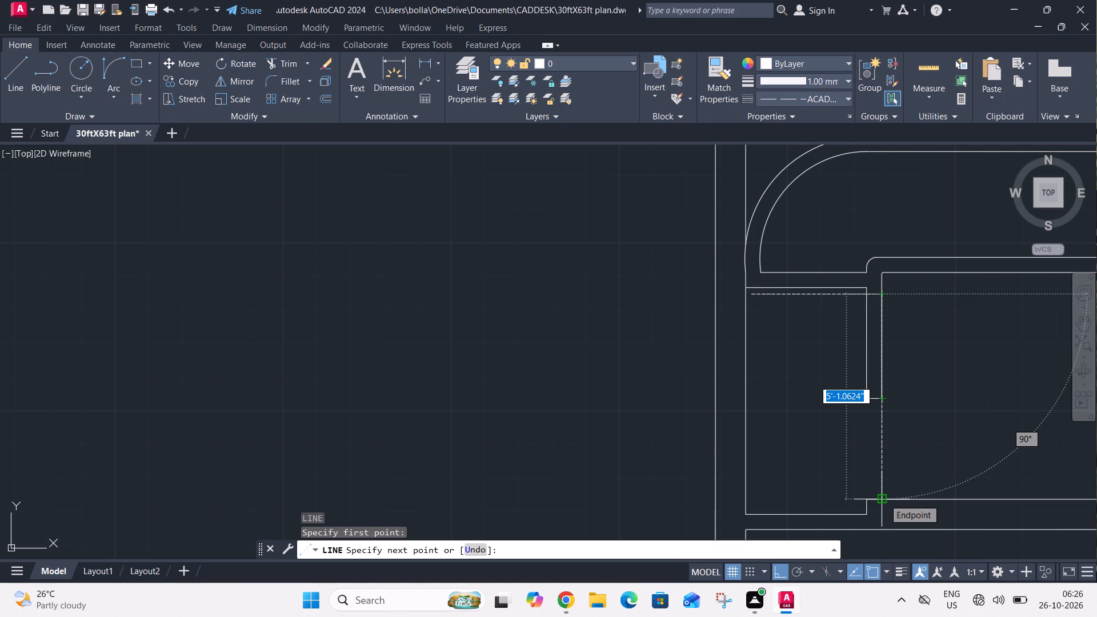
pyautogui.click(884, 499)
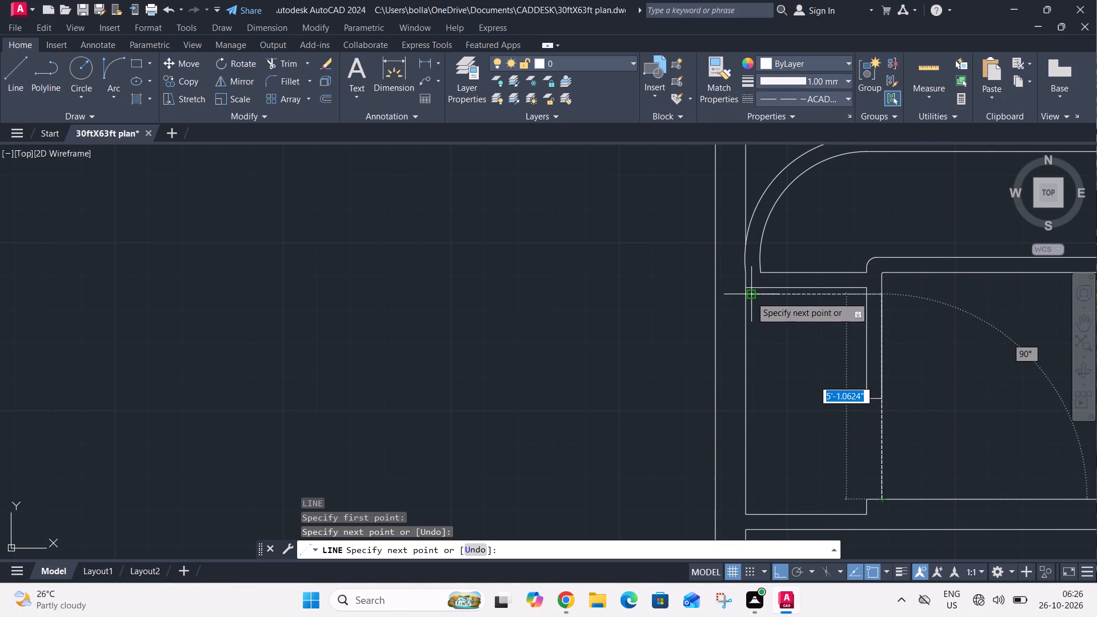
pyautogui.scroll(2, 752, 498)
pyautogui.click(747, 499)
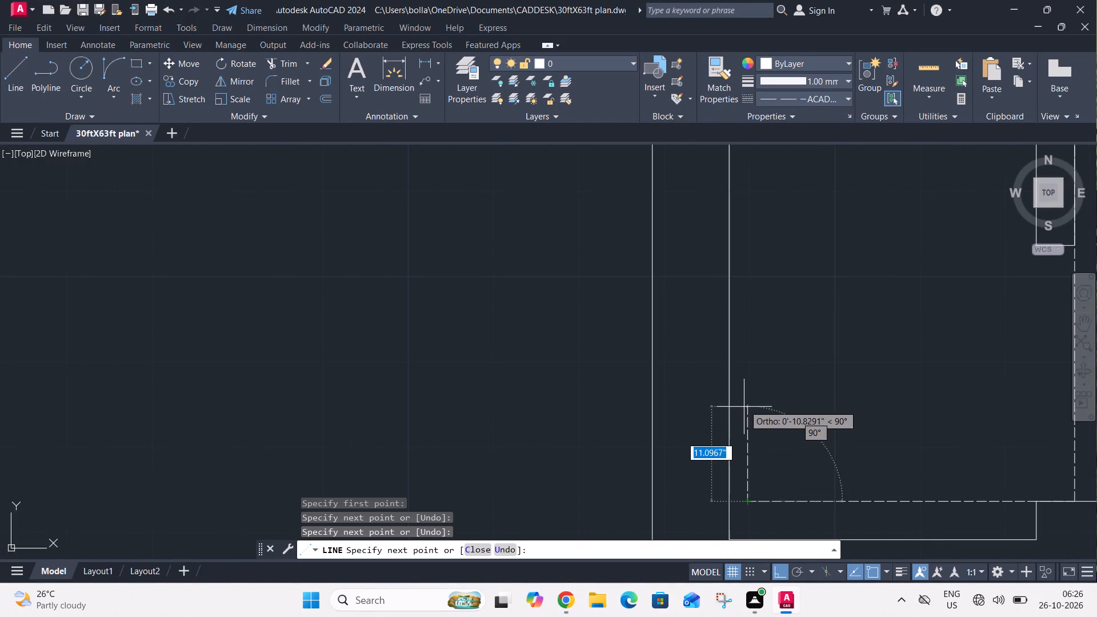
pyautogui.moveTo(748, 395); pyautogui.dragTo(747, 427, button='middle')
pyautogui.scroll(-3, 744, 451)
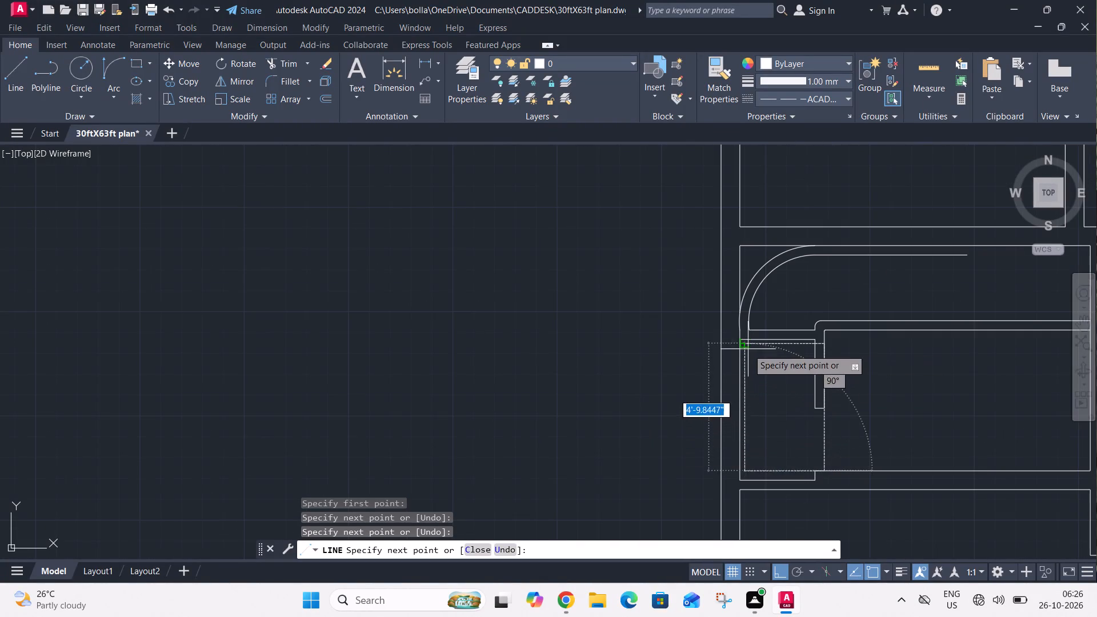
pyautogui.scroll(4, 748, 342)
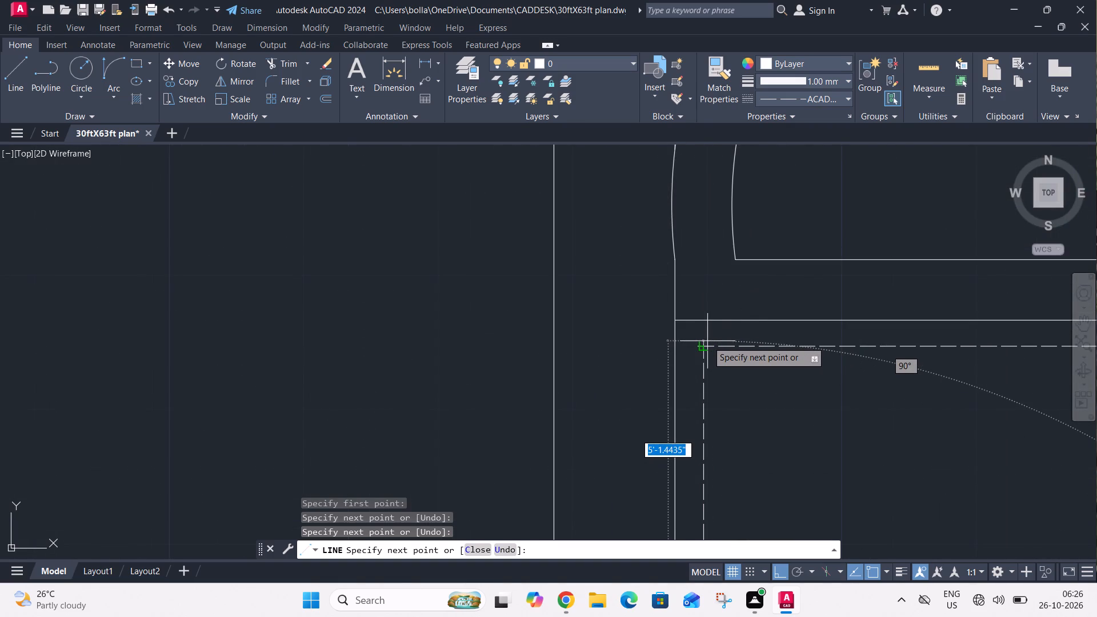
pyautogui.click(705, 343)
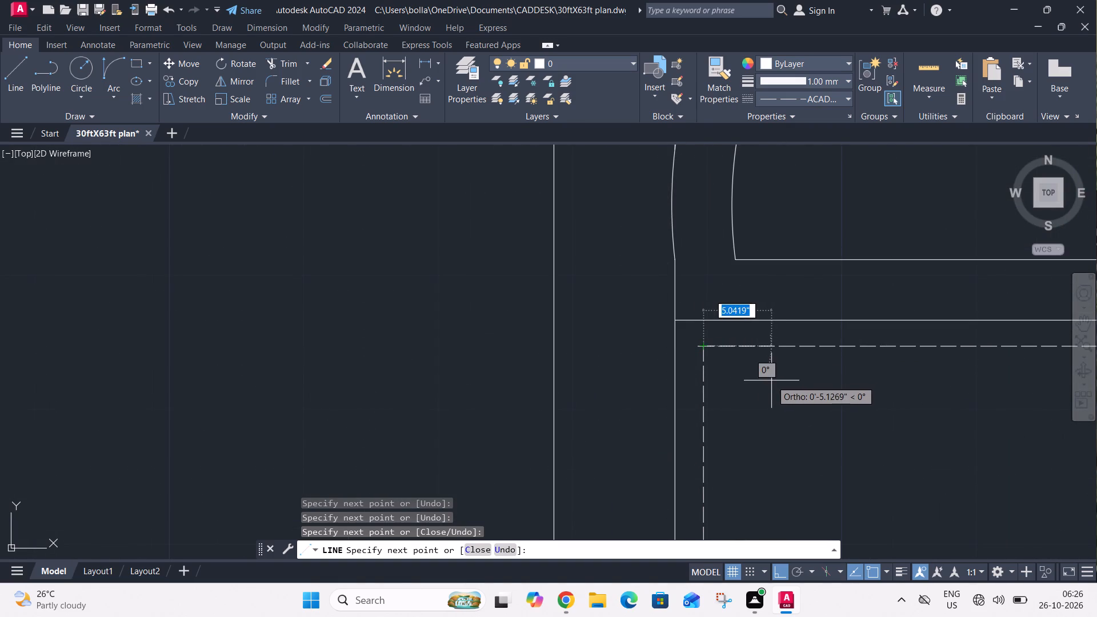
pyautogui.press('Escape')
# Trim the short stub of the top dashed line projecting past the dashed outline's upper-left corner.
pyautogui.write('tr')
pyautogui.press('space')
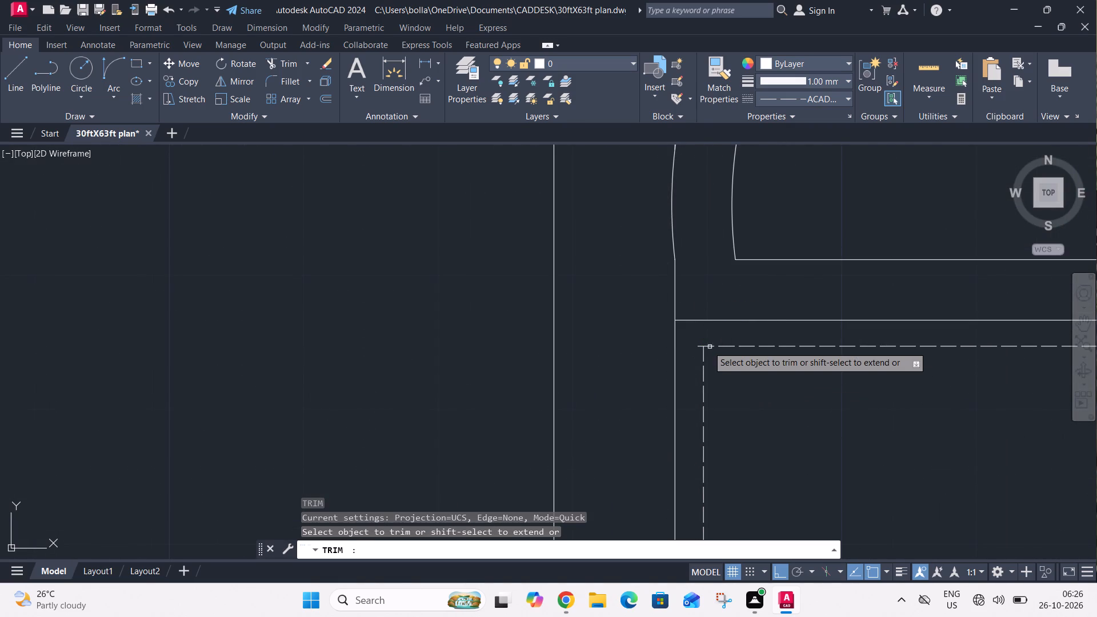
pyautogui.click(698, 347)
pyautogui.press('Escape')
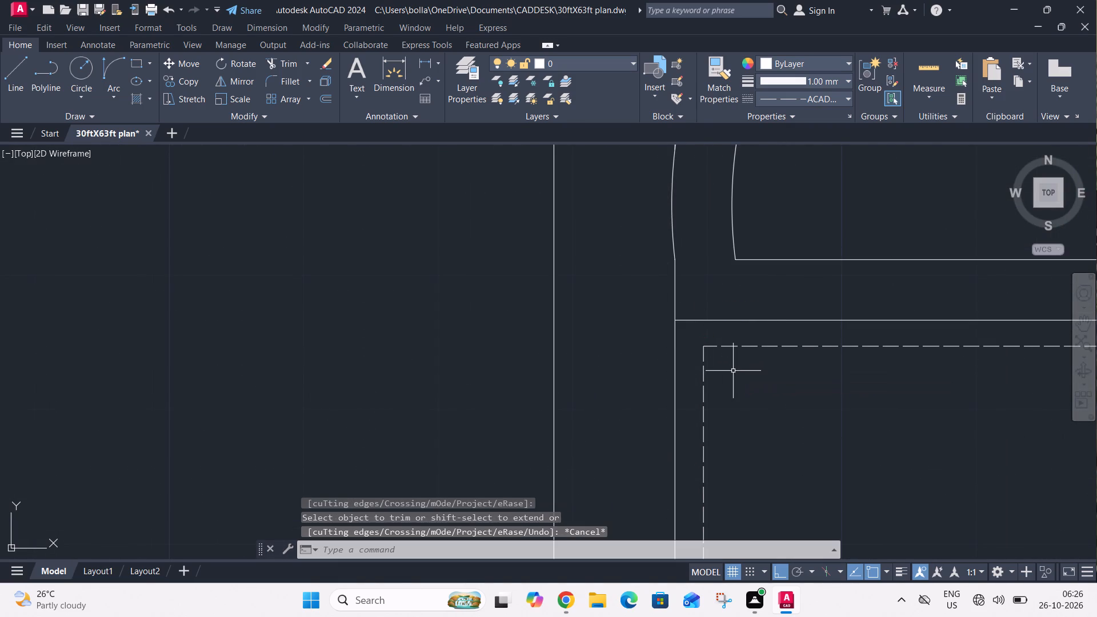
# Draw a second dashed outline from the left dashed line, about 3'-7" across past the partition, down to the lower wall and back to the first outline.
pyautogui.press('l')
pyautogui.press('space')
pyautogui.scroll(-2, 727, 361)
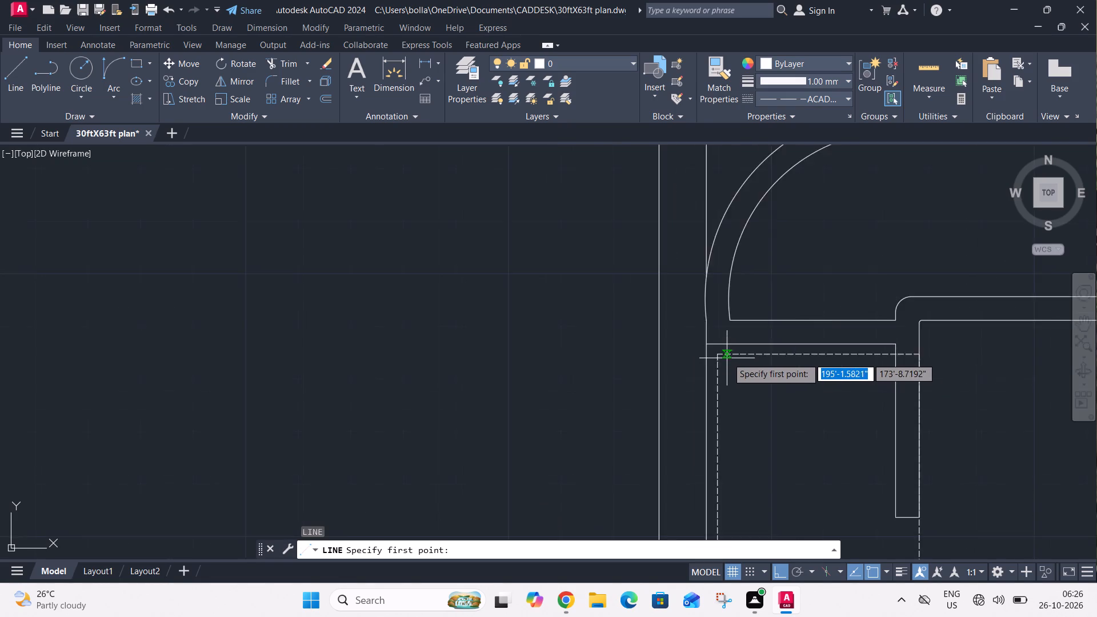
pyautogui.scroll(-2, 727, 358)
pyautogui.scroll(4, 728, 366)
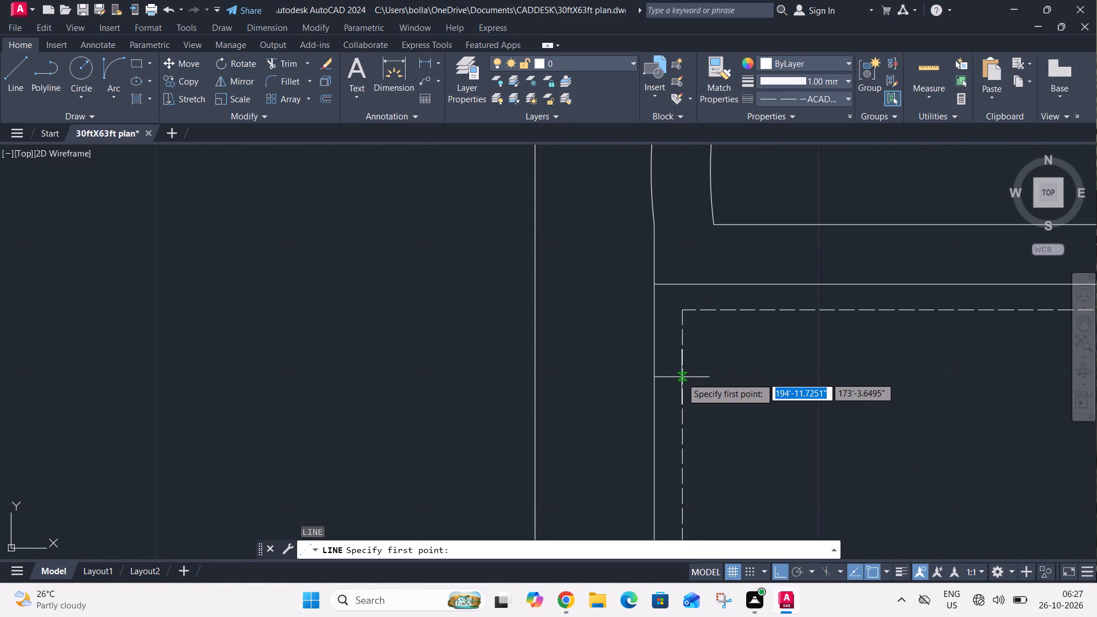
pyautogui.click(682, 388)
pyautogui.scroll(-1, 770, 388)
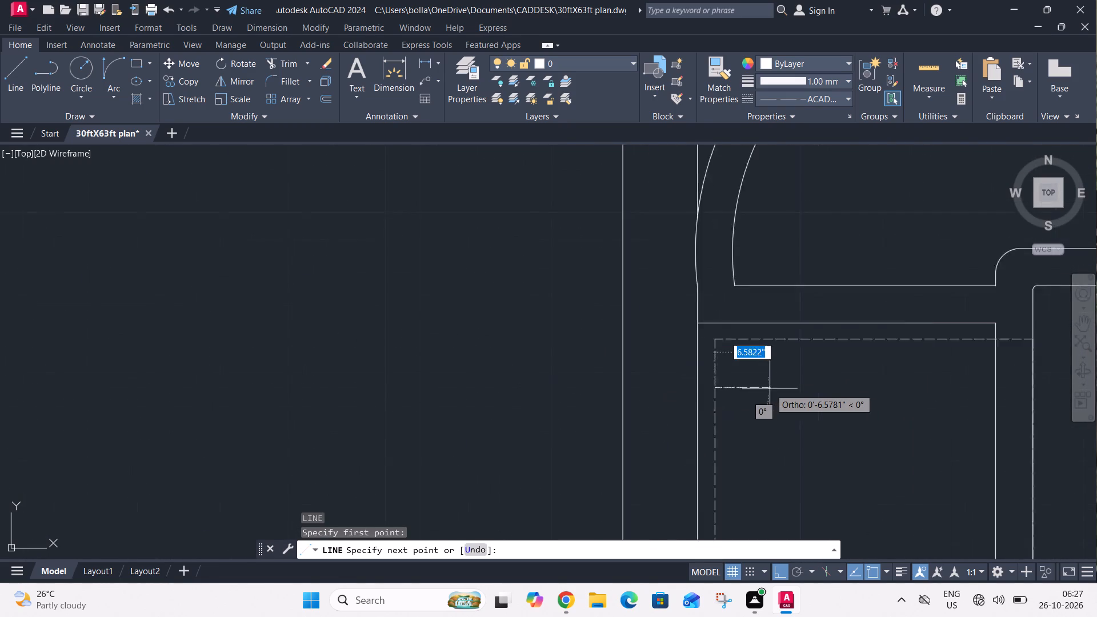
pyautogui.scroll(-1, 770, 388)
pyautogui.moveTo(797, 392); pyautogui.dragTo(674, 354, button='middle')
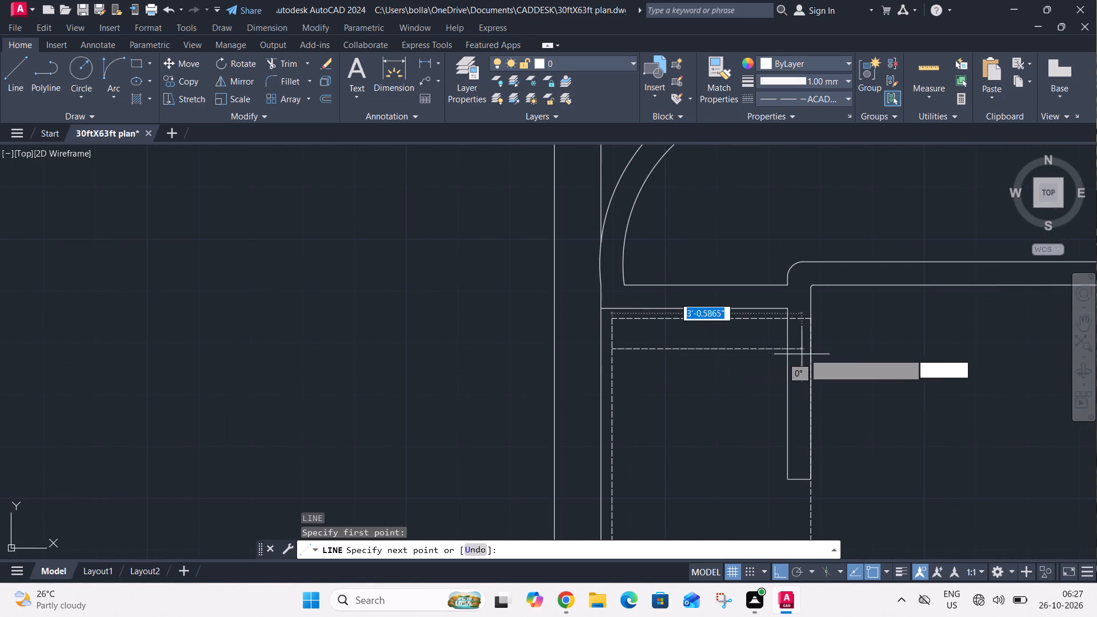
pyautogui.click(837, 352)
pyautogui.moveTo(844, 385); pyautogui.dragTo(812, 336, button='middle')
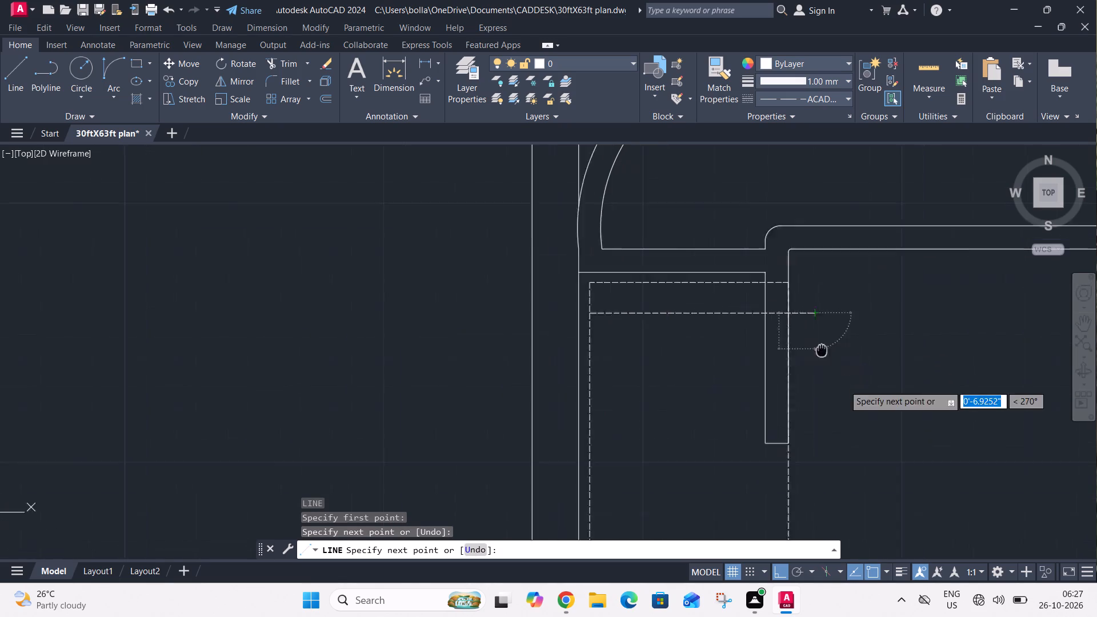
pyautogui.moveTo(812, 336); pyautogui.dragTo(762, 269, button='middle')
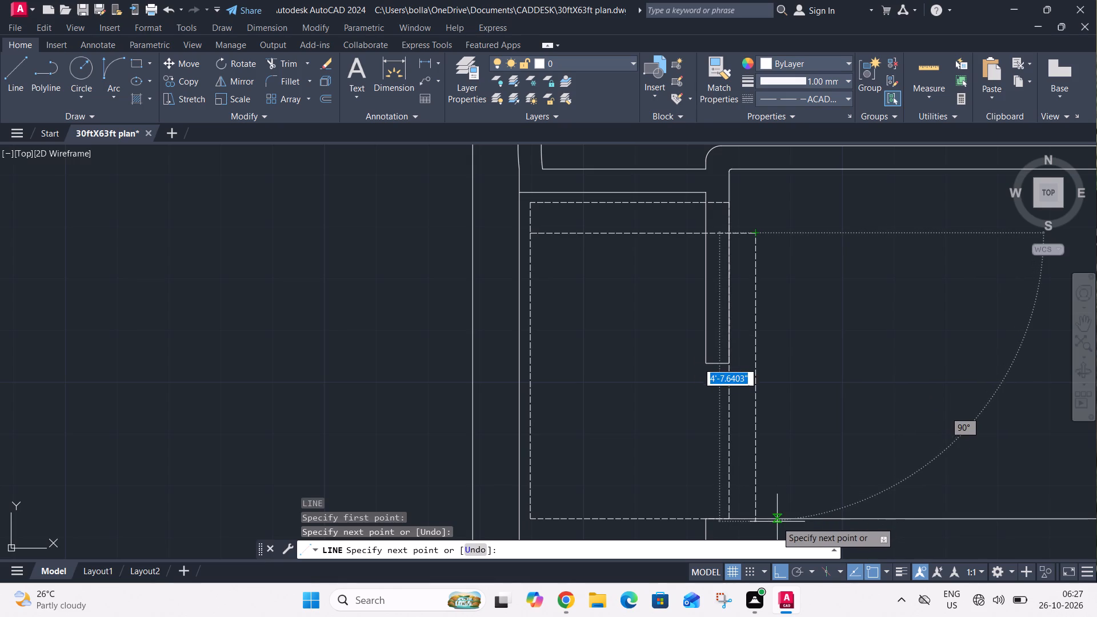
pyautogui.click(757, 519)
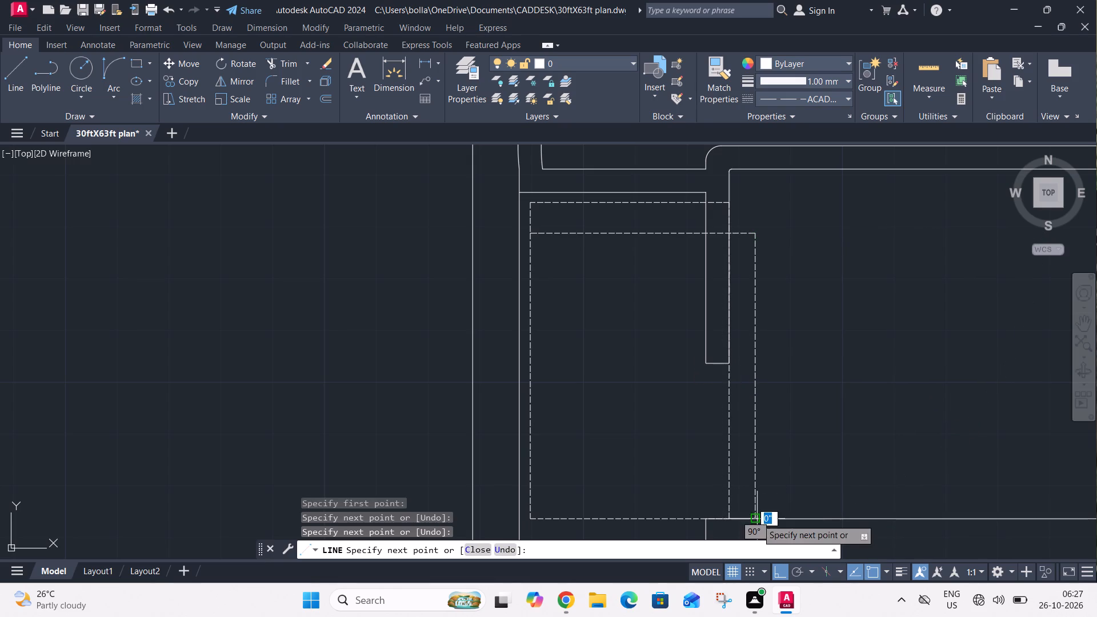
pyautogui.click(726, 517)
pyautogui.press('Escape')
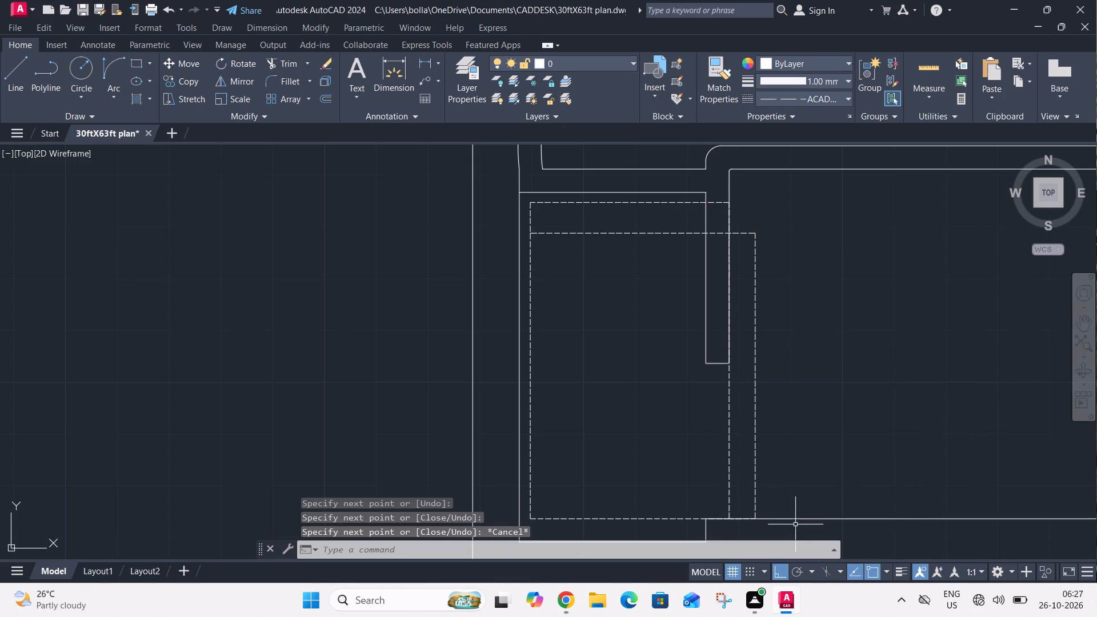
# Draw a dashed line about 5" beyond the second outline, rising from the lower wall through a zigzag break and joining the outline's upper corner.
pyautogui.press('l')
pyautogui.press('space')
pyautogui.click(758, 516)
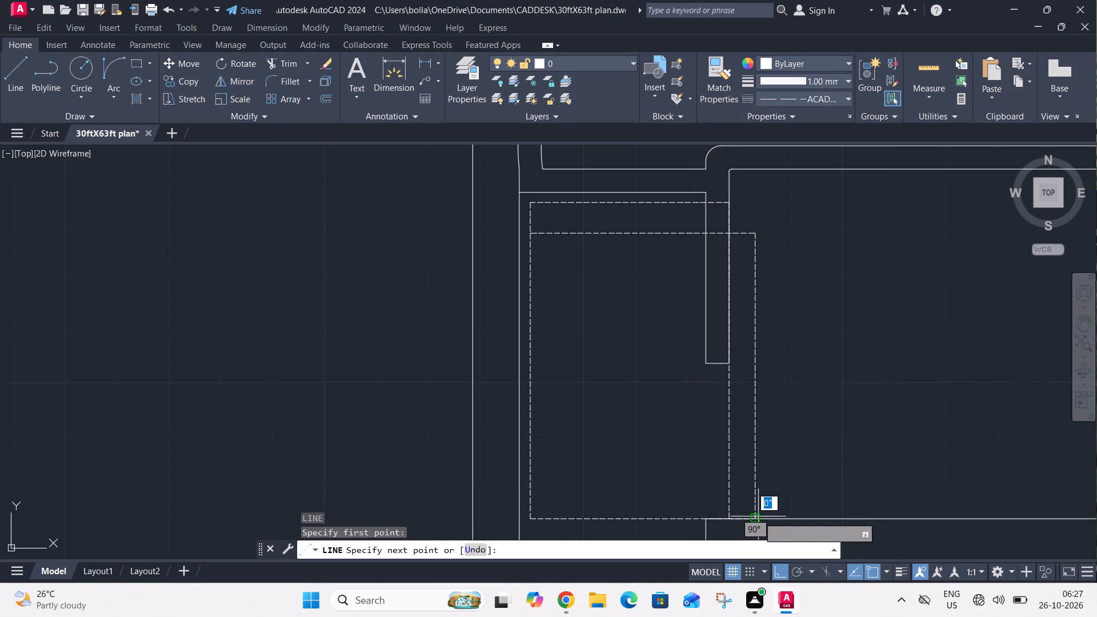
pyautogui.click(782, 516)
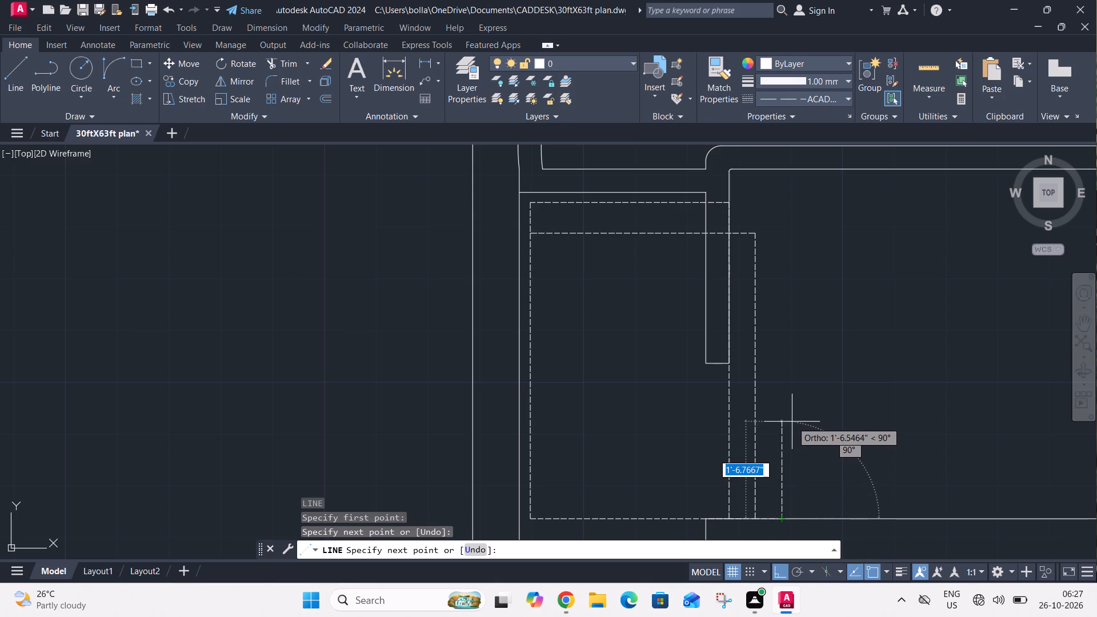
pyautogui.click(786, 398)
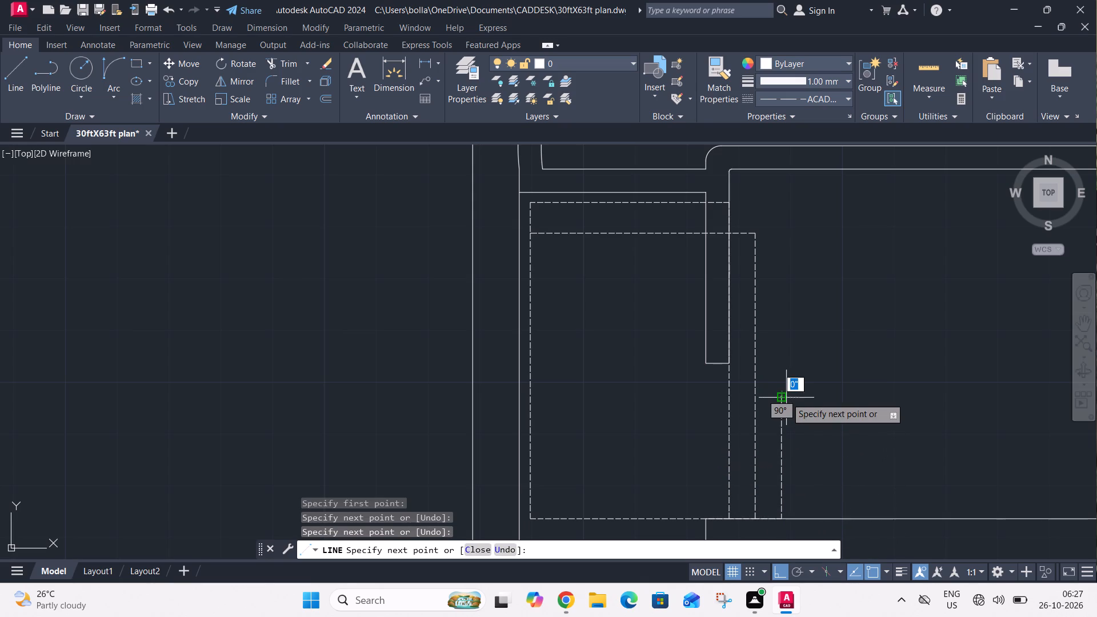
pyautogui.press('F8')
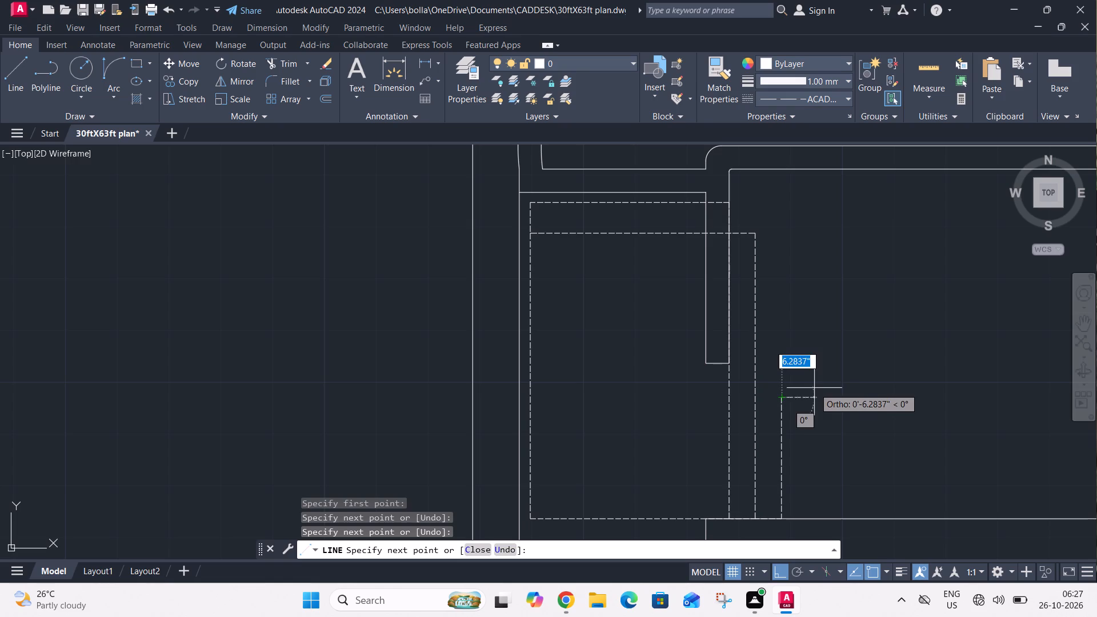
pyautogui.click(815, 381)
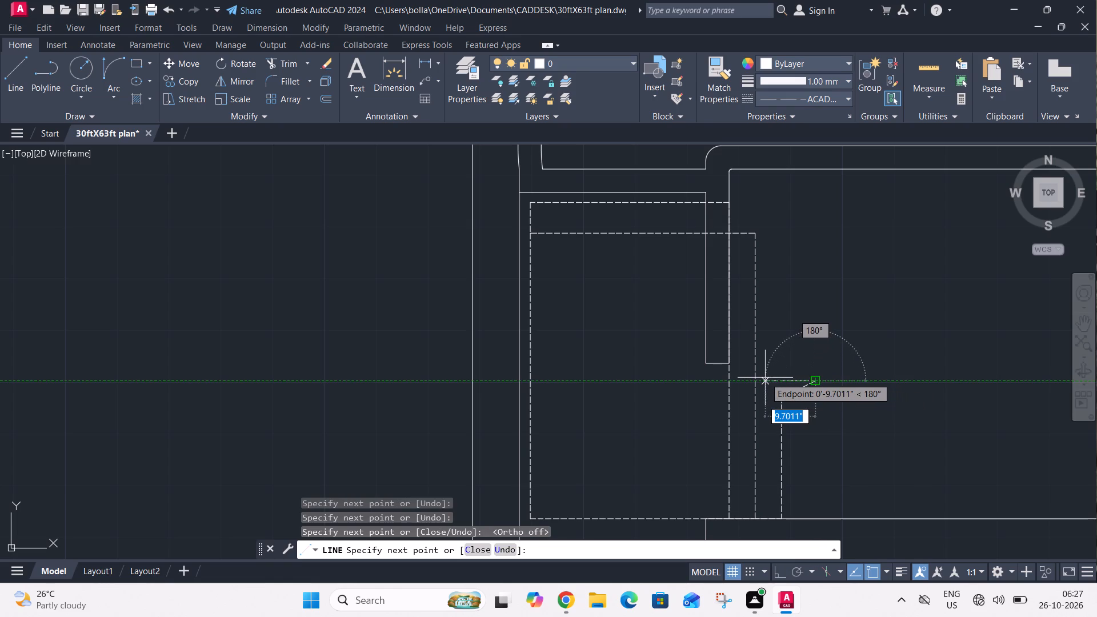
pyautogui.click(765, 378)
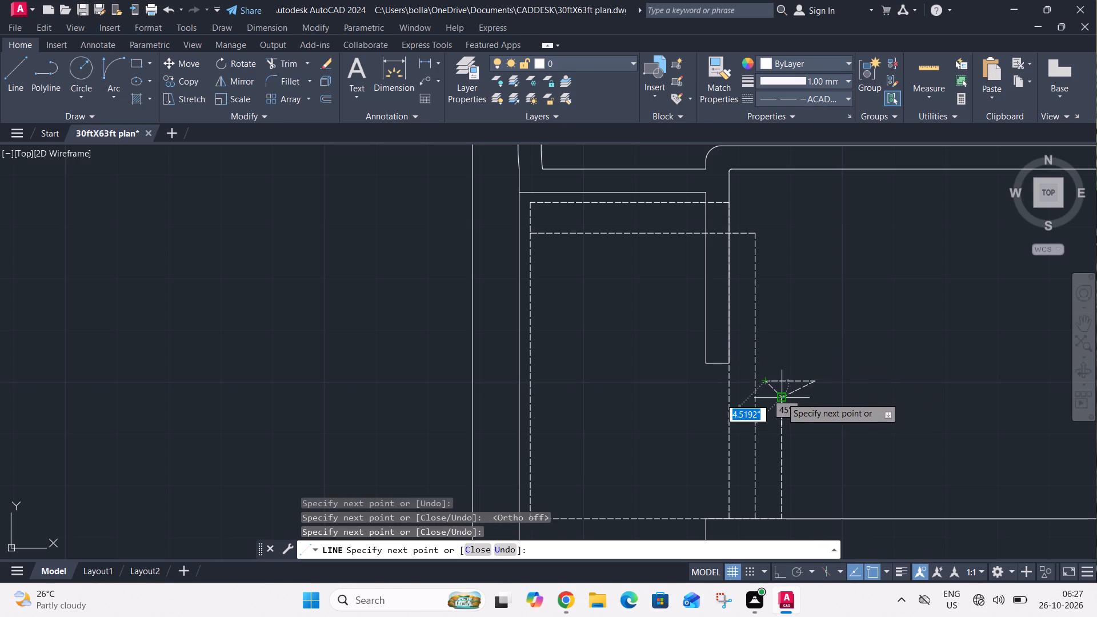
pyautogui.click(783, 363)
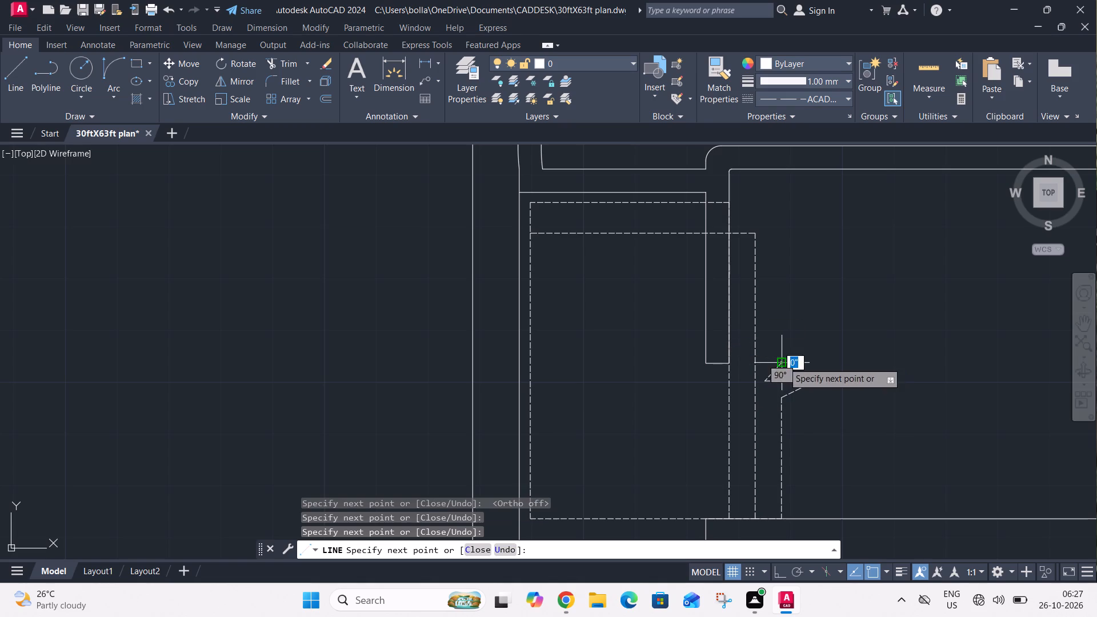
pyautogui.click(783, 232)
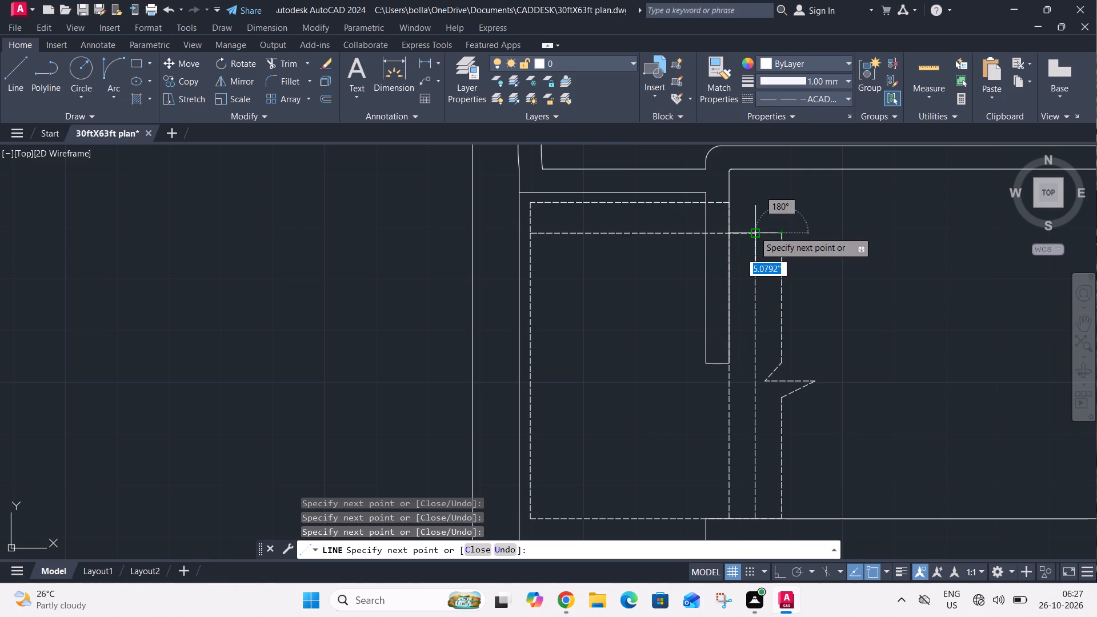
pyautogui.click(754, 231)
pyautogui.press('Escape')
# Set the current linetype to ByLayer.
pyautogui.scroll(-3, 847, 261)
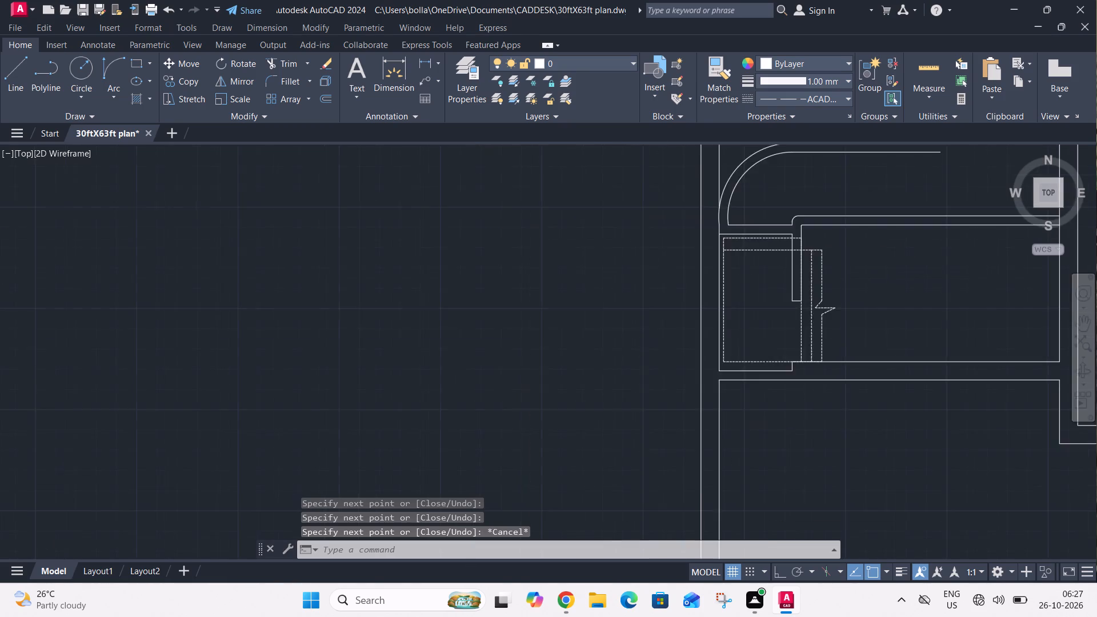
pyautogui.moveTo(883, 287); pyautogui.dragTo(594, 359, button='middle')
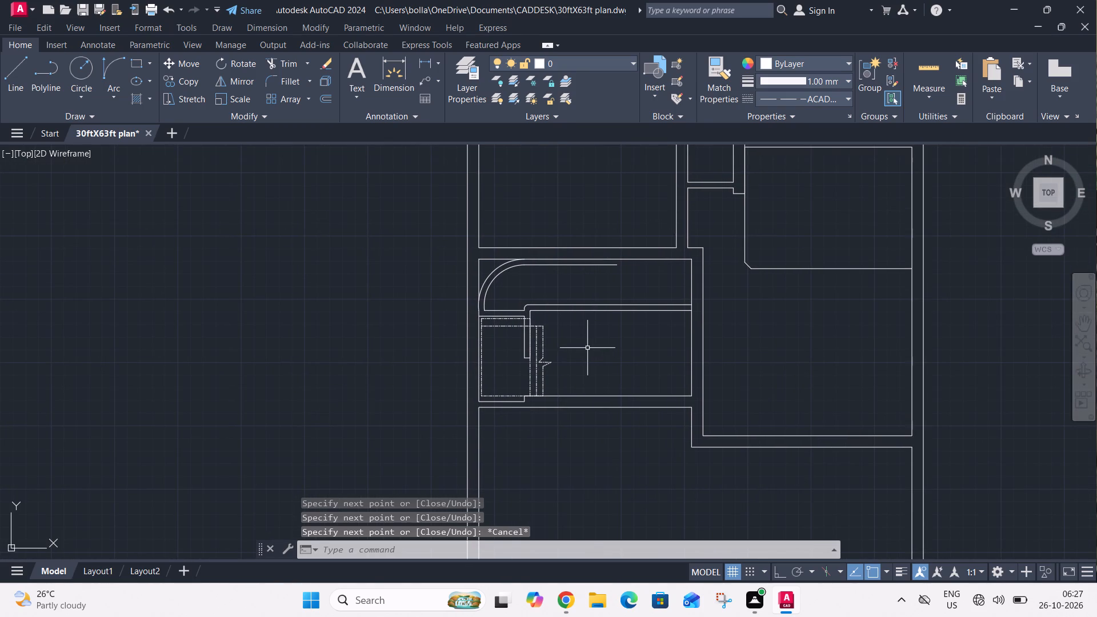
pyautogui.scroll(2, 519, 336)
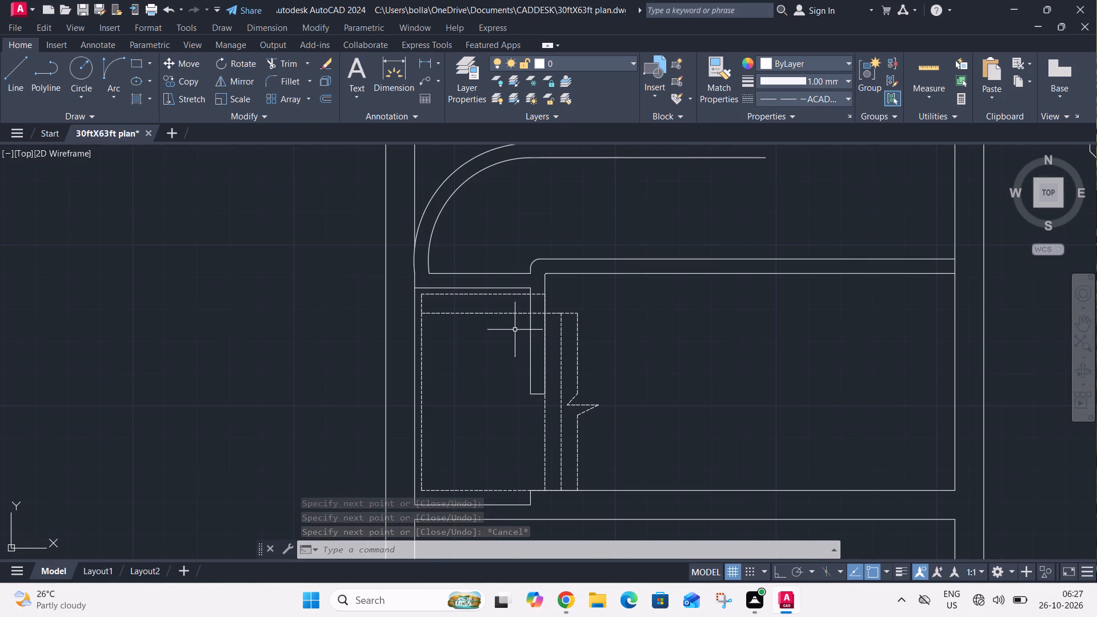
pyautogui.scroll(1, 575, 295)
pyautogui.moveTo(575, 295); pyautogui.dragTo(556, 386, button='middle')
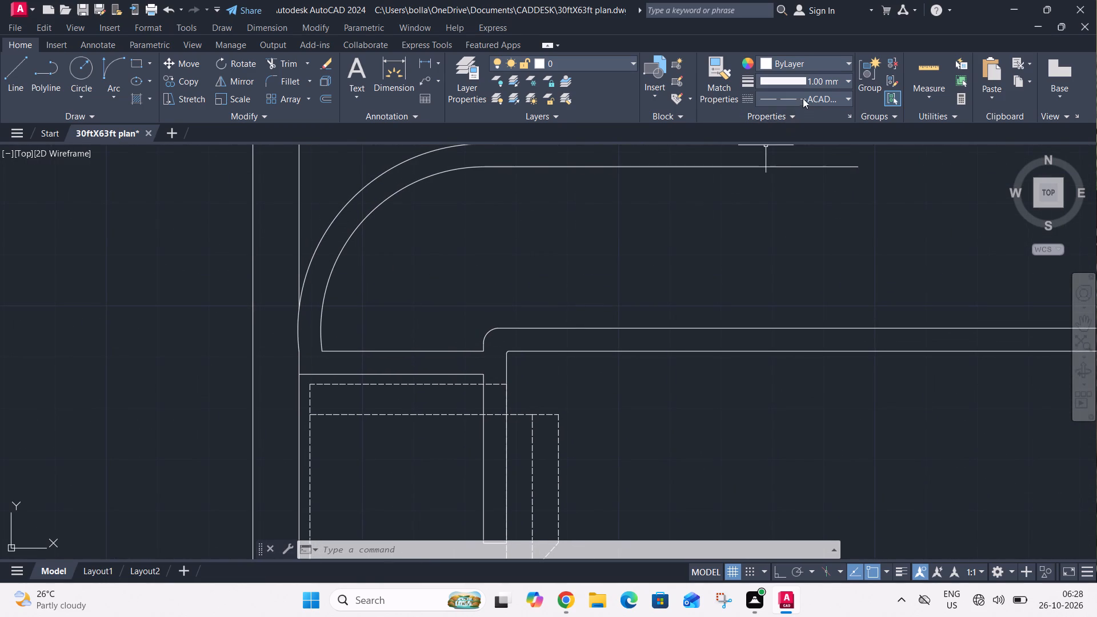
pyautogui.click(803, 97)
pyautogui.click(806, 115)
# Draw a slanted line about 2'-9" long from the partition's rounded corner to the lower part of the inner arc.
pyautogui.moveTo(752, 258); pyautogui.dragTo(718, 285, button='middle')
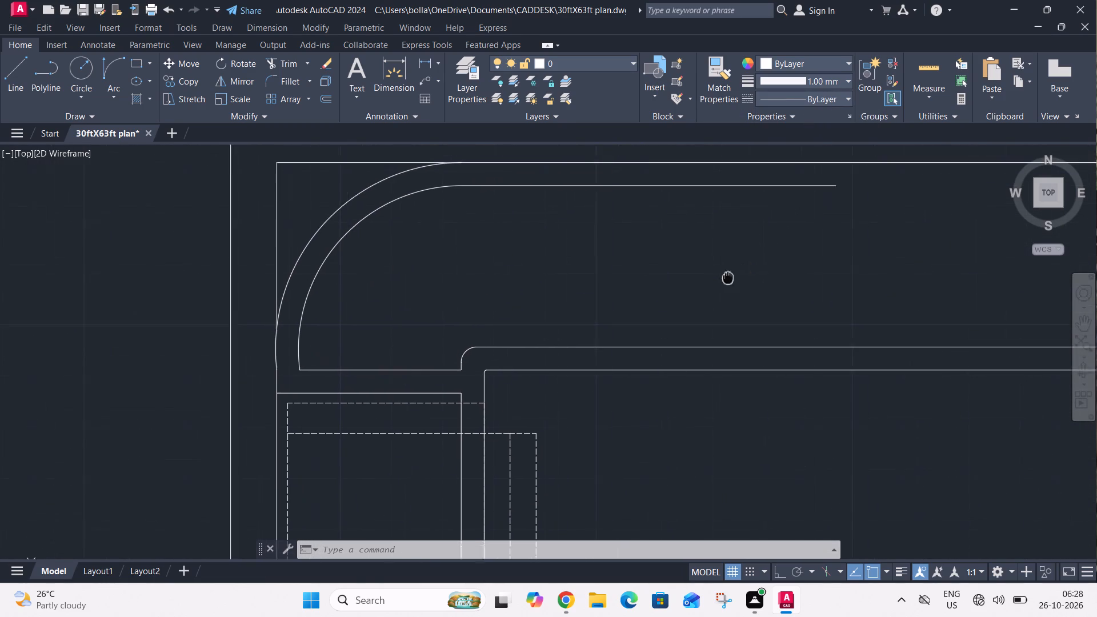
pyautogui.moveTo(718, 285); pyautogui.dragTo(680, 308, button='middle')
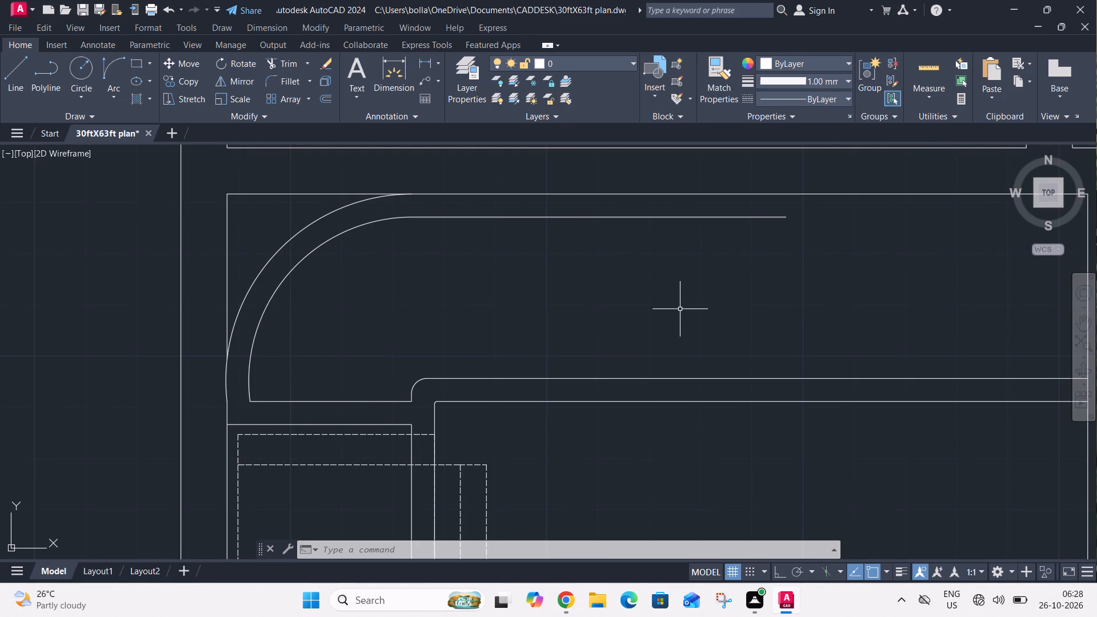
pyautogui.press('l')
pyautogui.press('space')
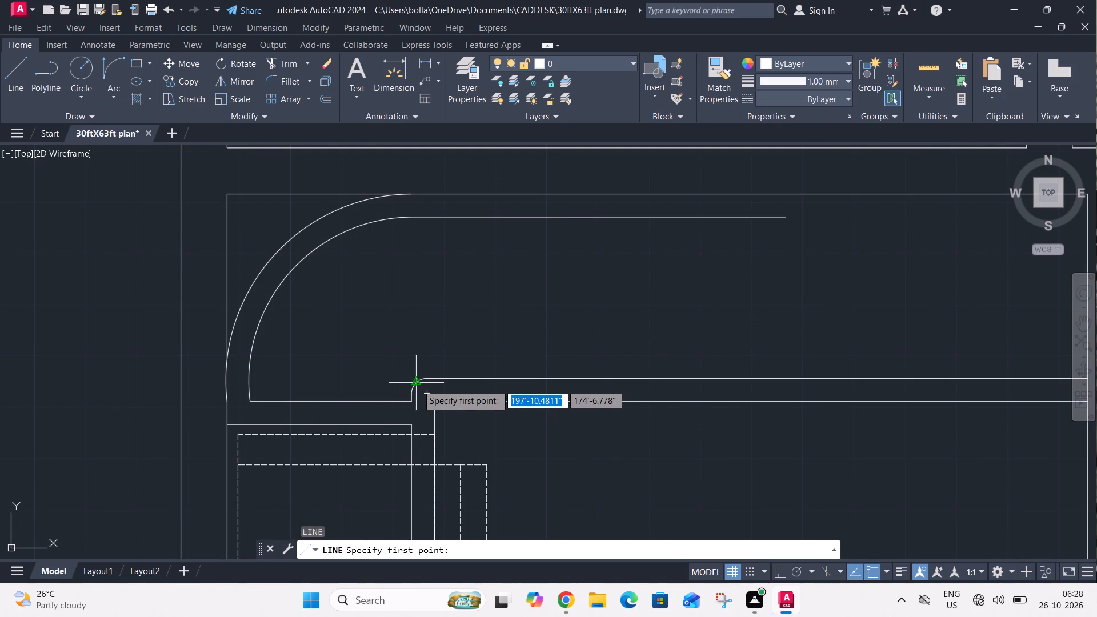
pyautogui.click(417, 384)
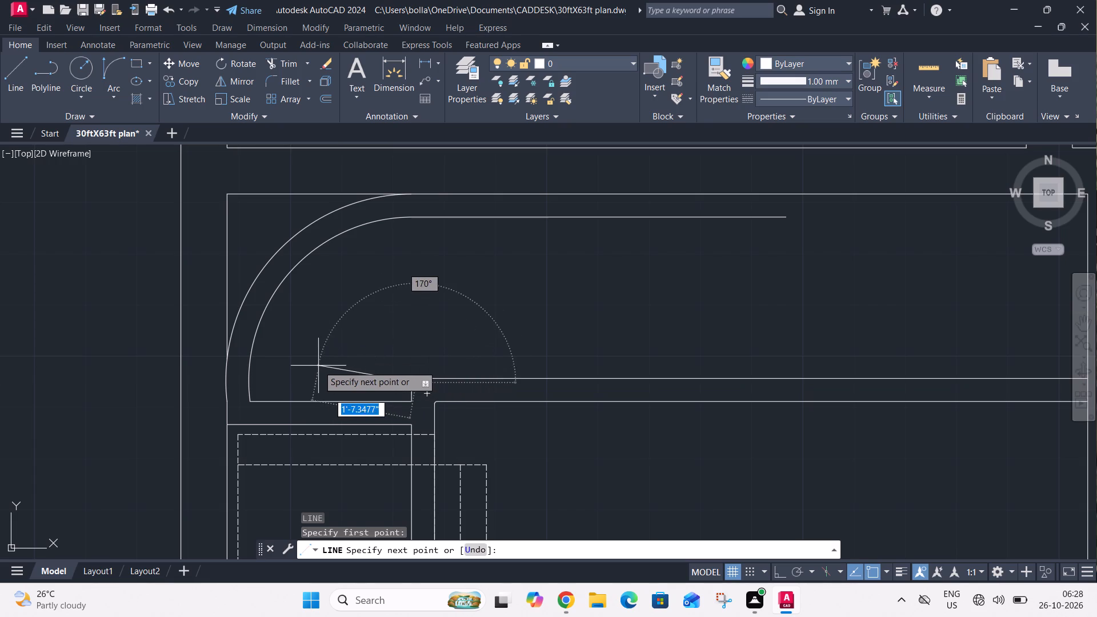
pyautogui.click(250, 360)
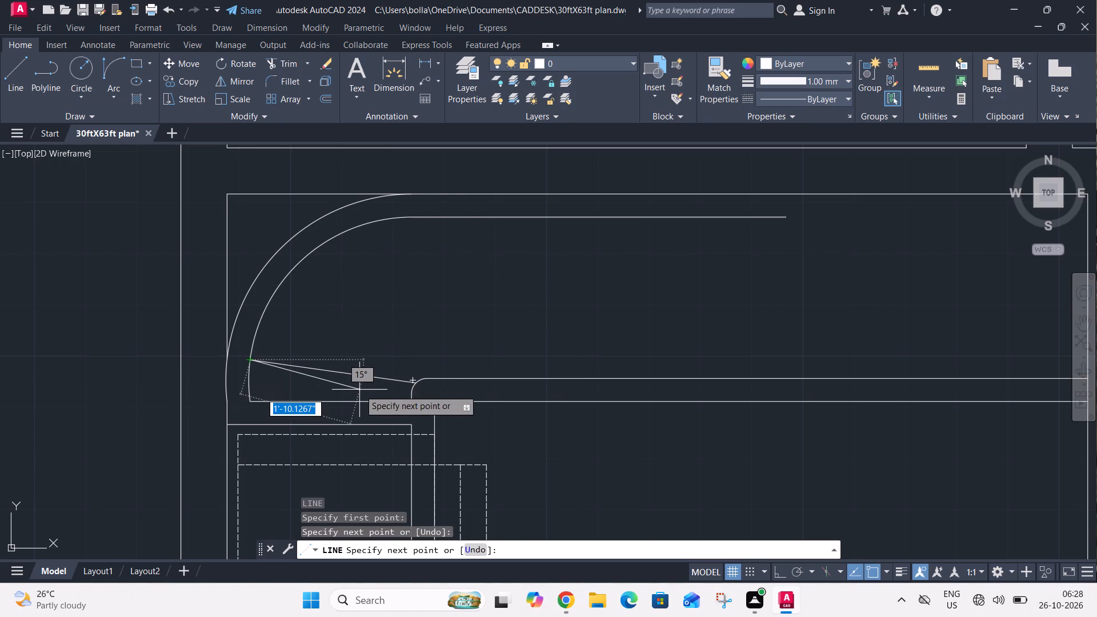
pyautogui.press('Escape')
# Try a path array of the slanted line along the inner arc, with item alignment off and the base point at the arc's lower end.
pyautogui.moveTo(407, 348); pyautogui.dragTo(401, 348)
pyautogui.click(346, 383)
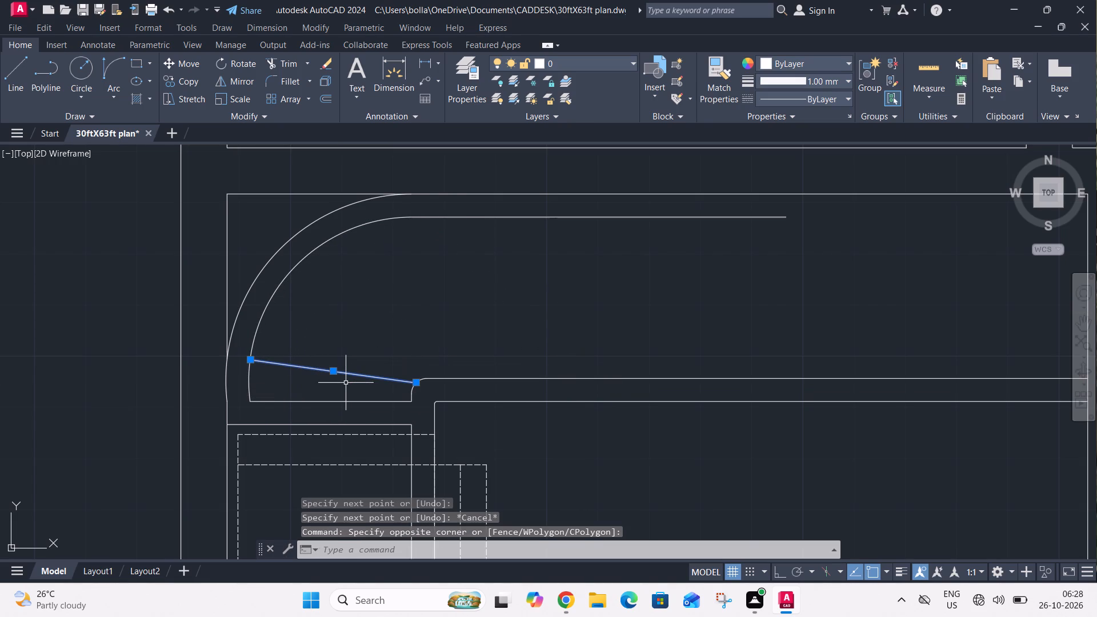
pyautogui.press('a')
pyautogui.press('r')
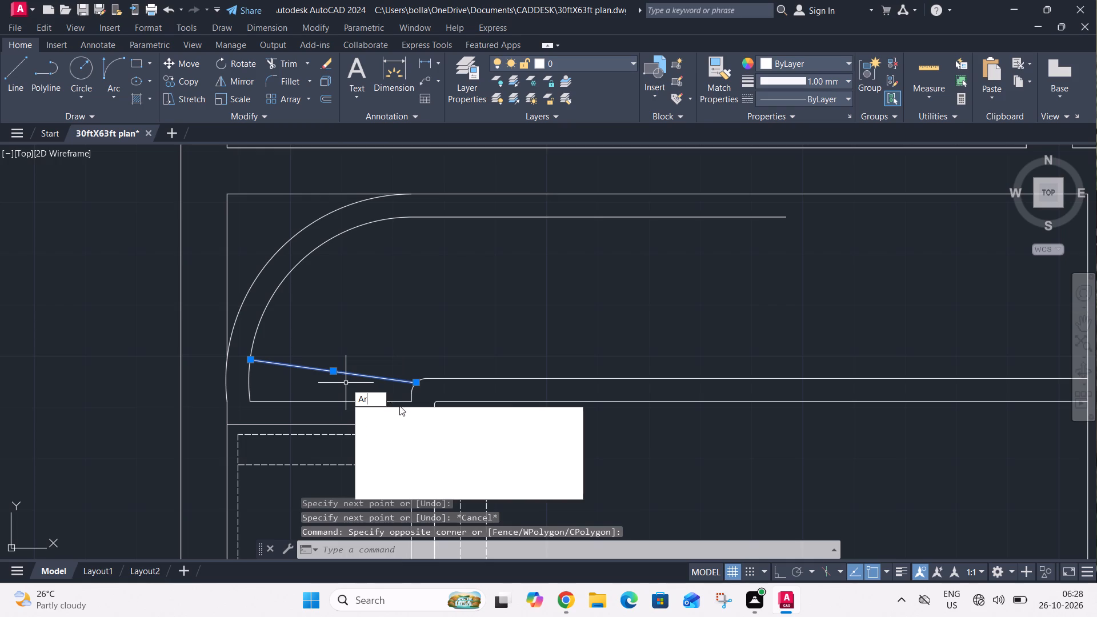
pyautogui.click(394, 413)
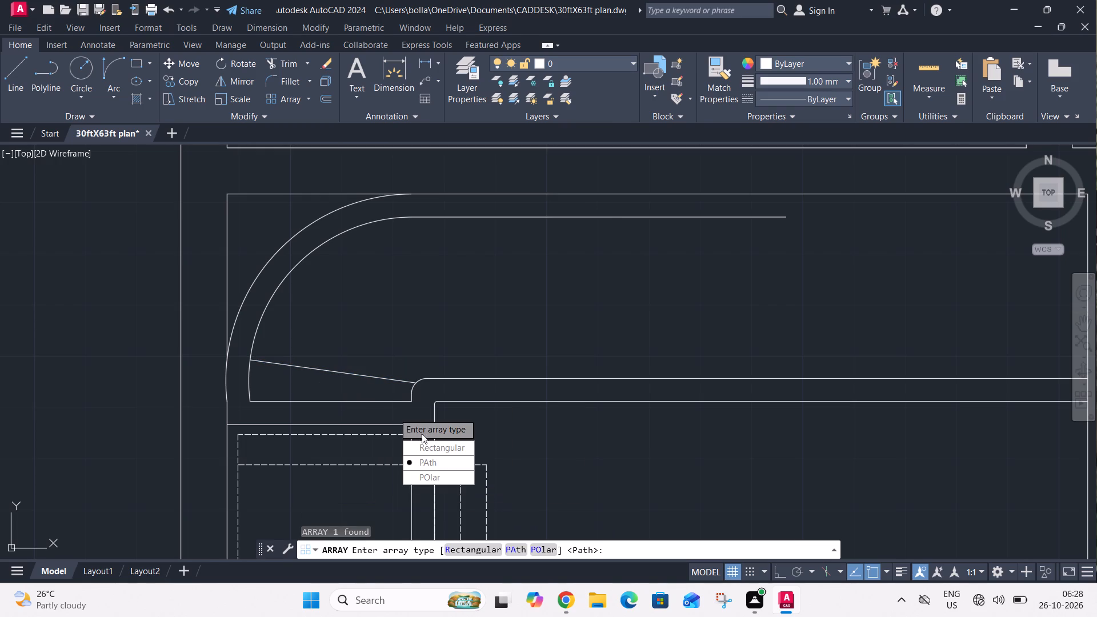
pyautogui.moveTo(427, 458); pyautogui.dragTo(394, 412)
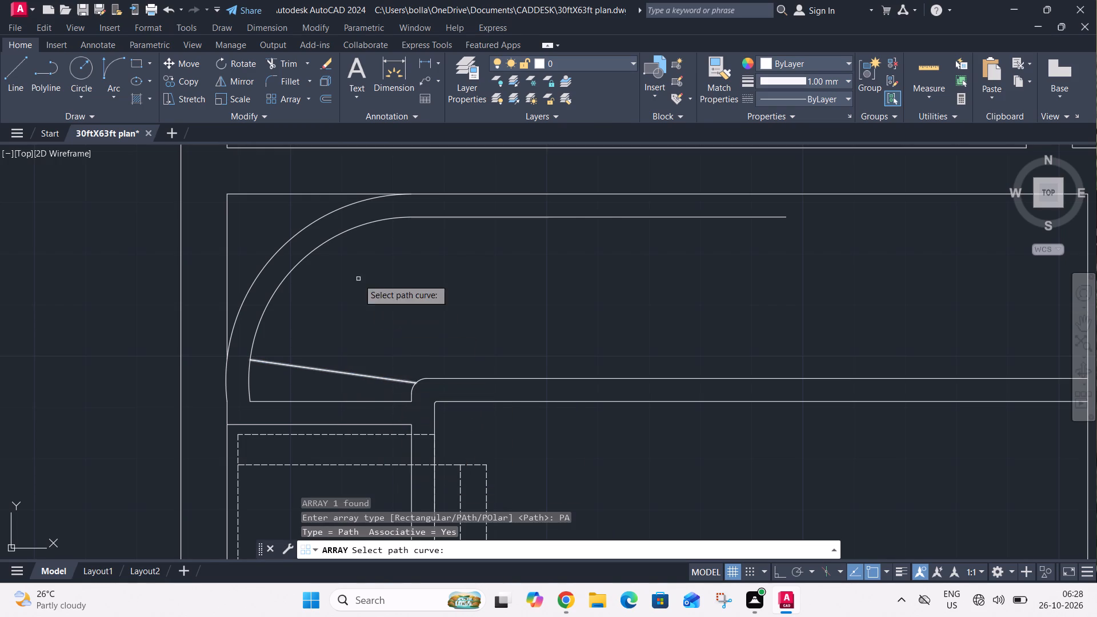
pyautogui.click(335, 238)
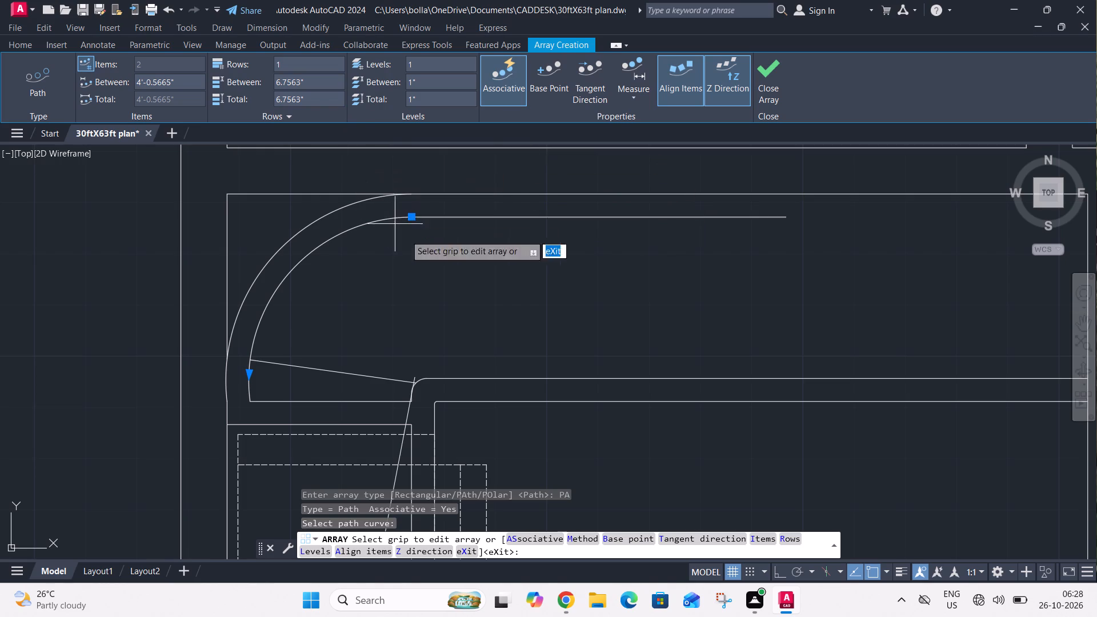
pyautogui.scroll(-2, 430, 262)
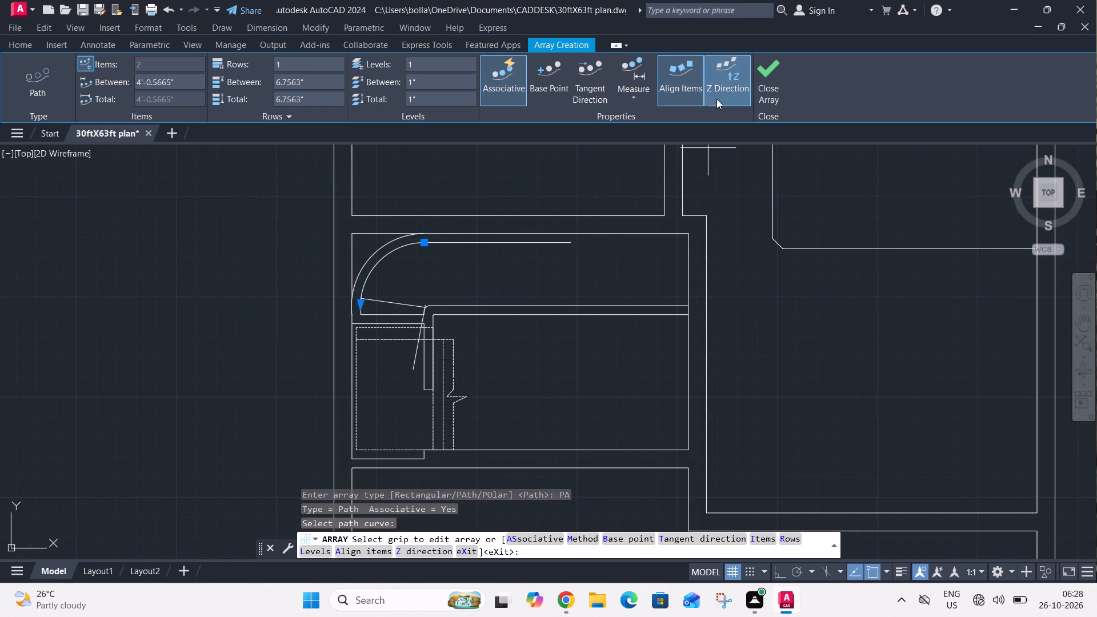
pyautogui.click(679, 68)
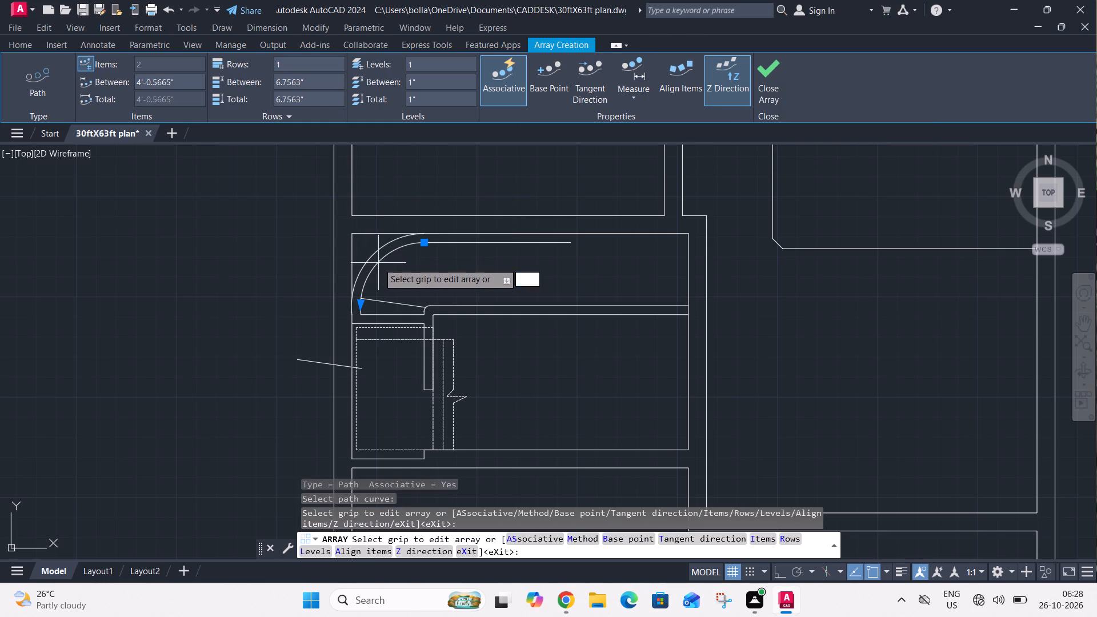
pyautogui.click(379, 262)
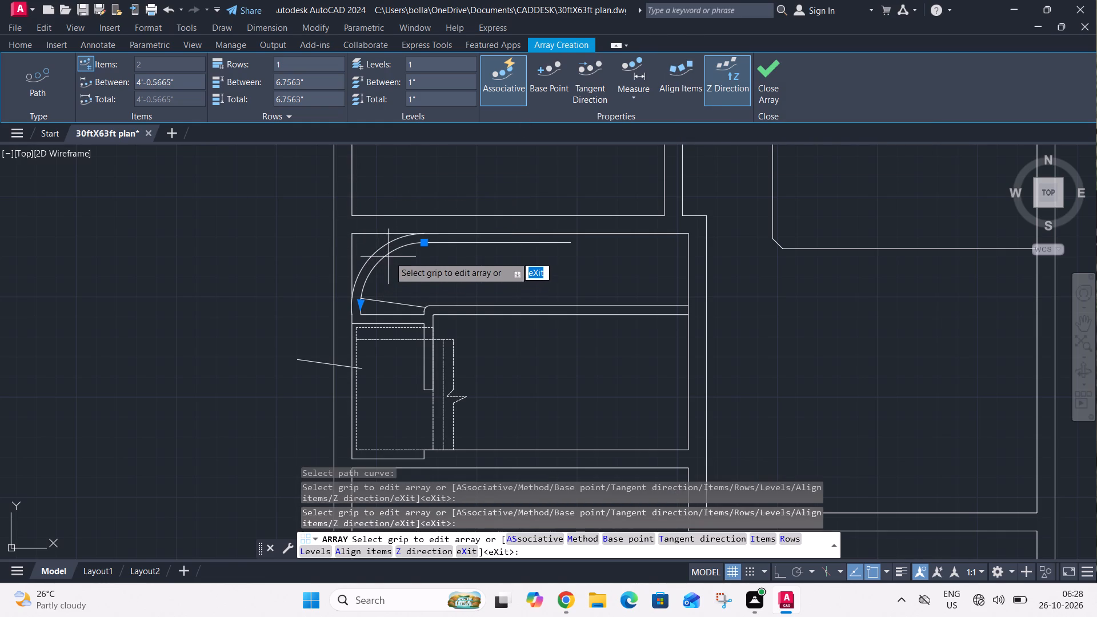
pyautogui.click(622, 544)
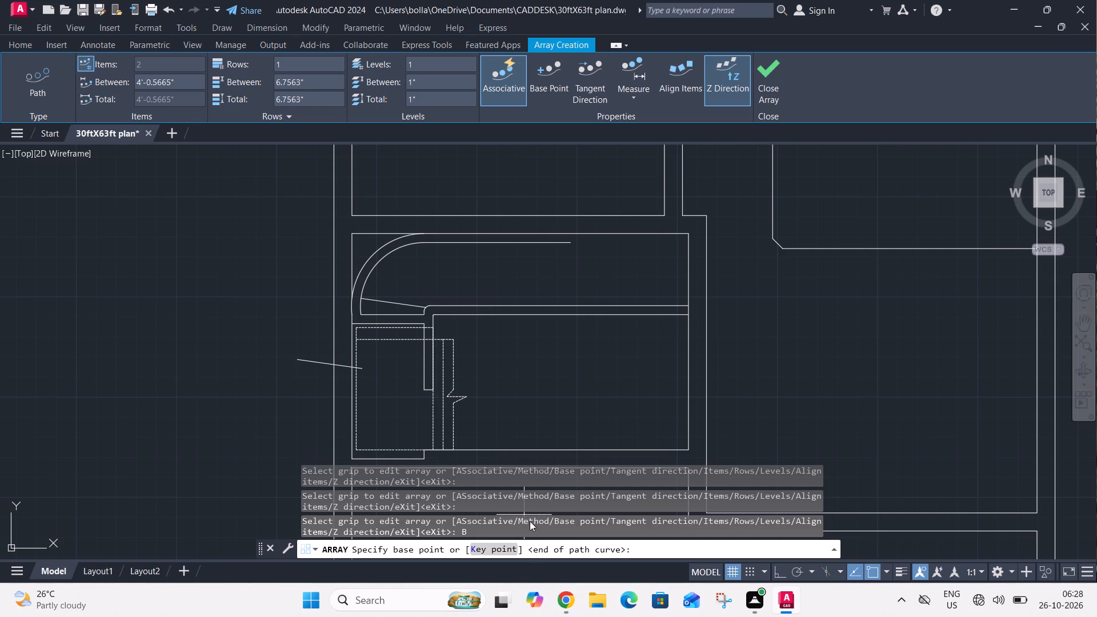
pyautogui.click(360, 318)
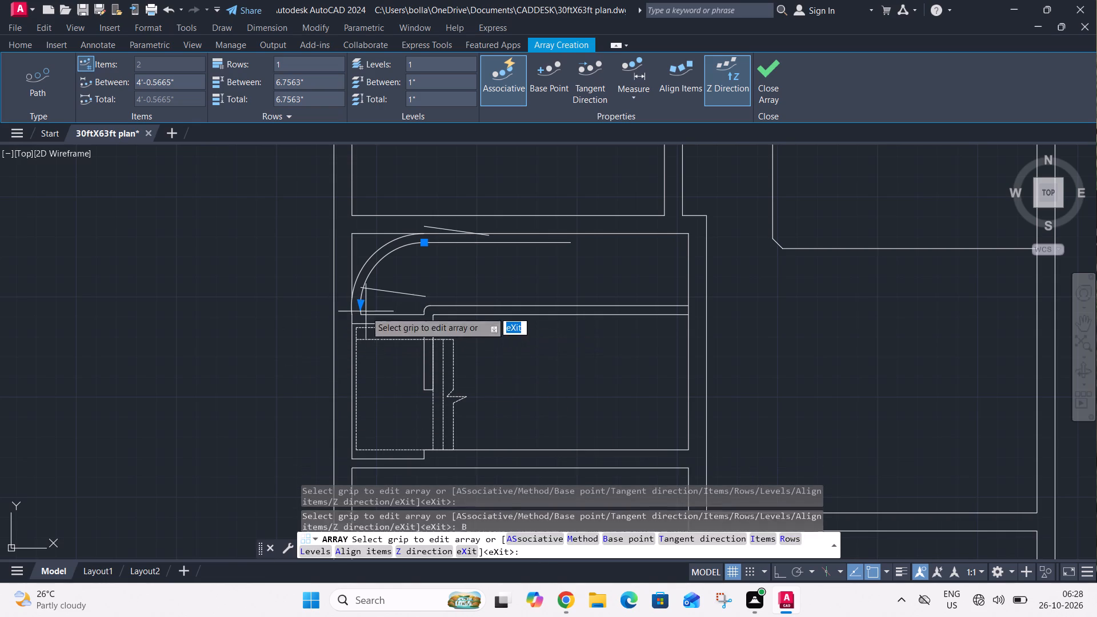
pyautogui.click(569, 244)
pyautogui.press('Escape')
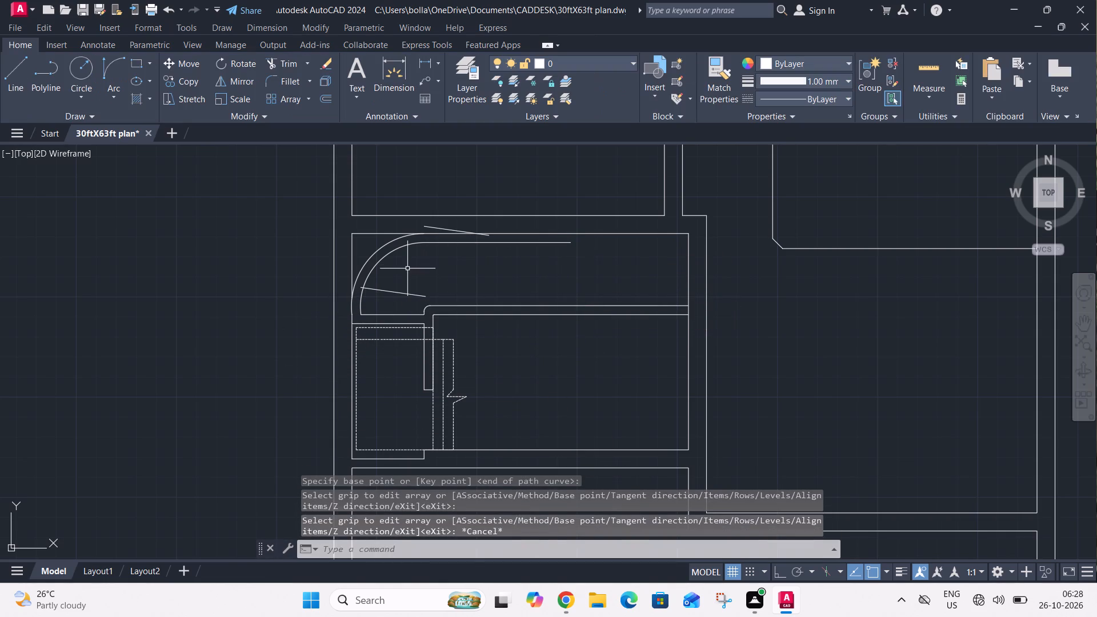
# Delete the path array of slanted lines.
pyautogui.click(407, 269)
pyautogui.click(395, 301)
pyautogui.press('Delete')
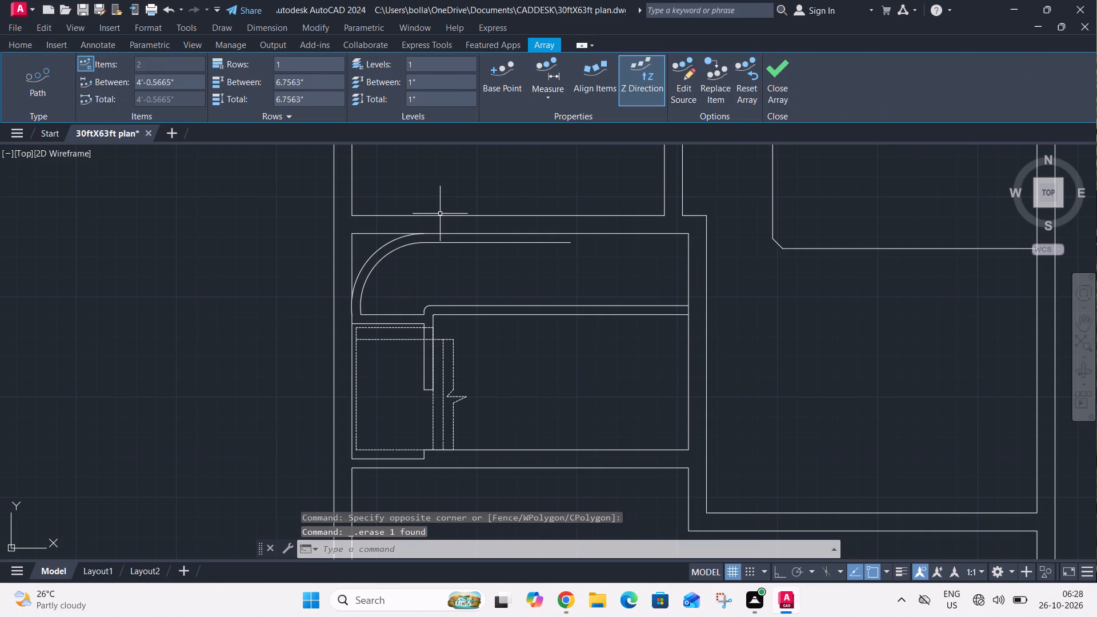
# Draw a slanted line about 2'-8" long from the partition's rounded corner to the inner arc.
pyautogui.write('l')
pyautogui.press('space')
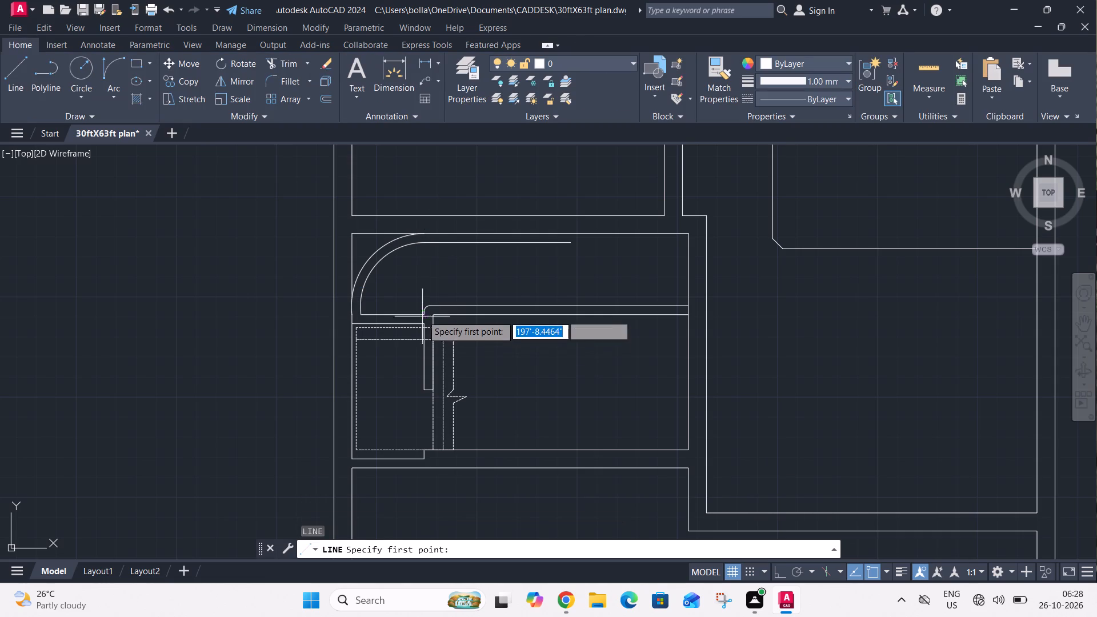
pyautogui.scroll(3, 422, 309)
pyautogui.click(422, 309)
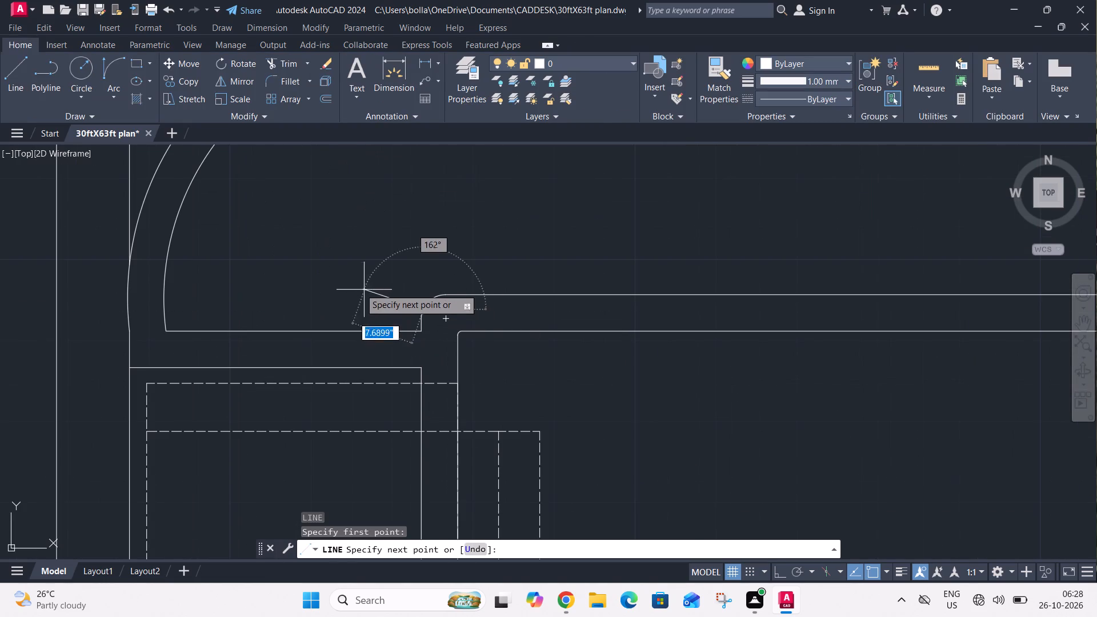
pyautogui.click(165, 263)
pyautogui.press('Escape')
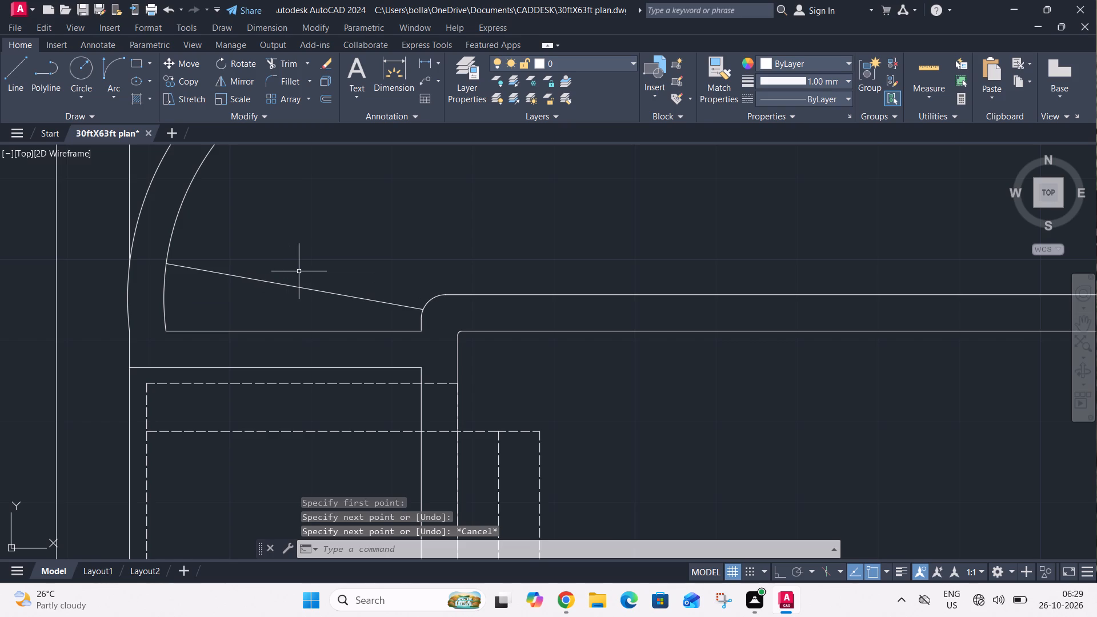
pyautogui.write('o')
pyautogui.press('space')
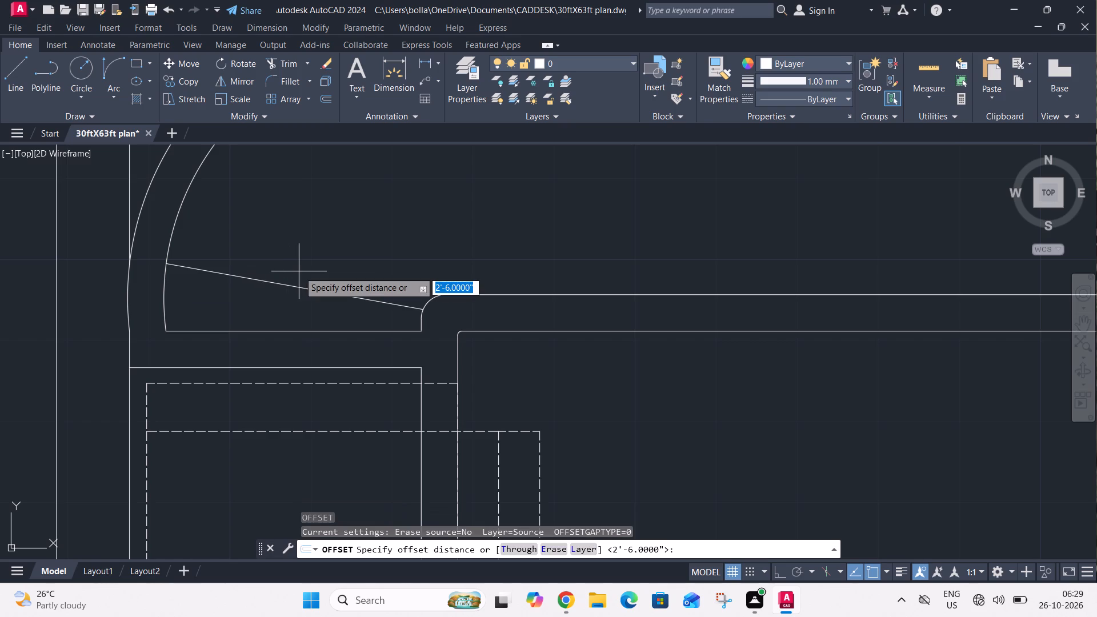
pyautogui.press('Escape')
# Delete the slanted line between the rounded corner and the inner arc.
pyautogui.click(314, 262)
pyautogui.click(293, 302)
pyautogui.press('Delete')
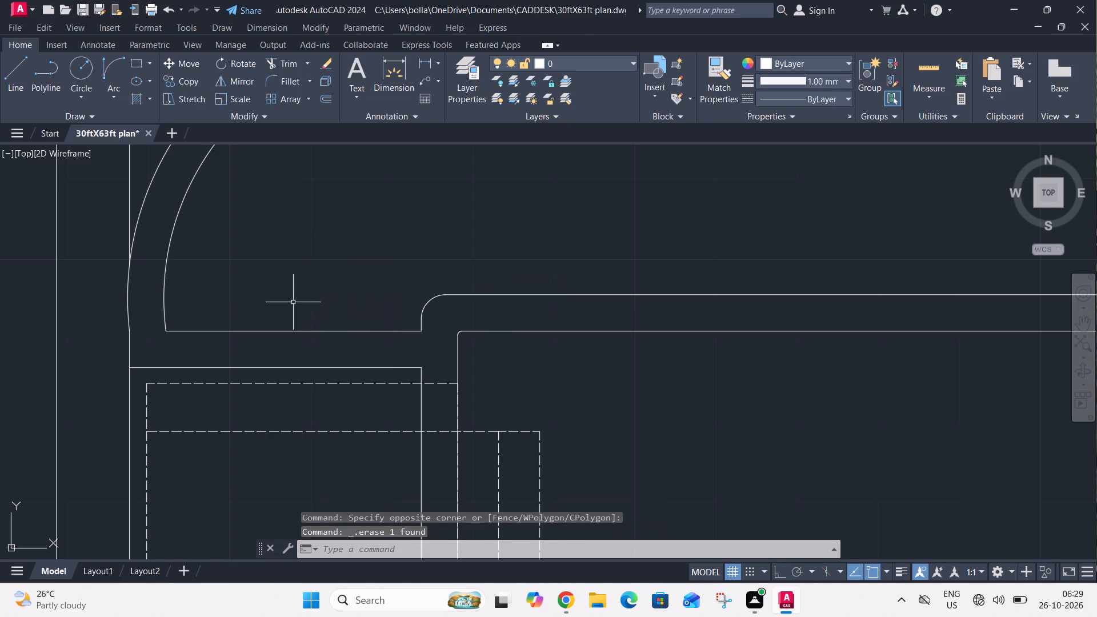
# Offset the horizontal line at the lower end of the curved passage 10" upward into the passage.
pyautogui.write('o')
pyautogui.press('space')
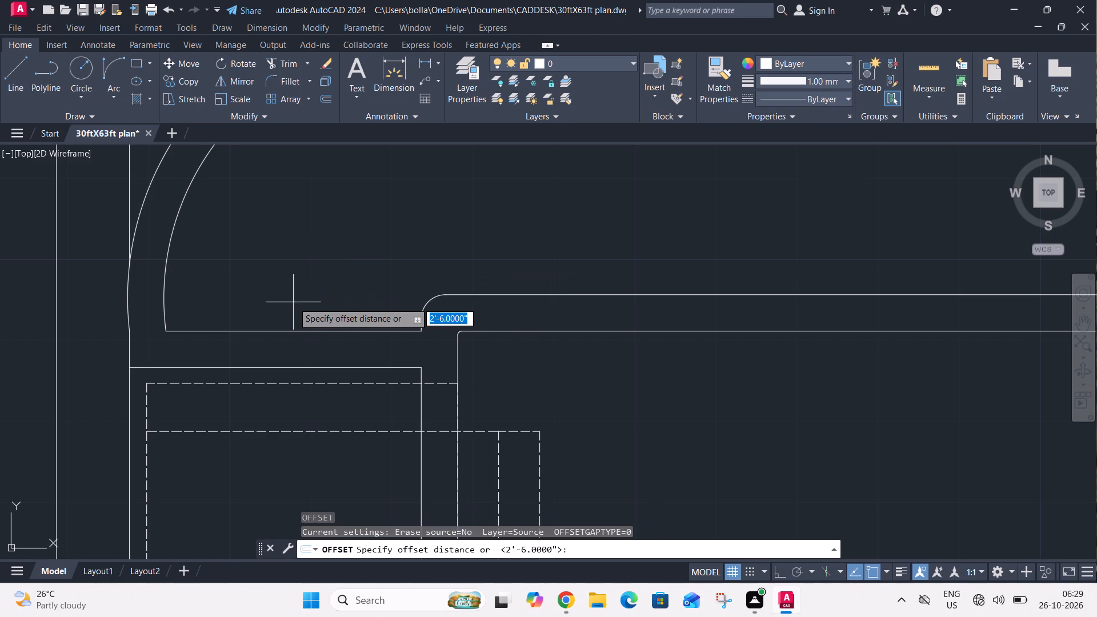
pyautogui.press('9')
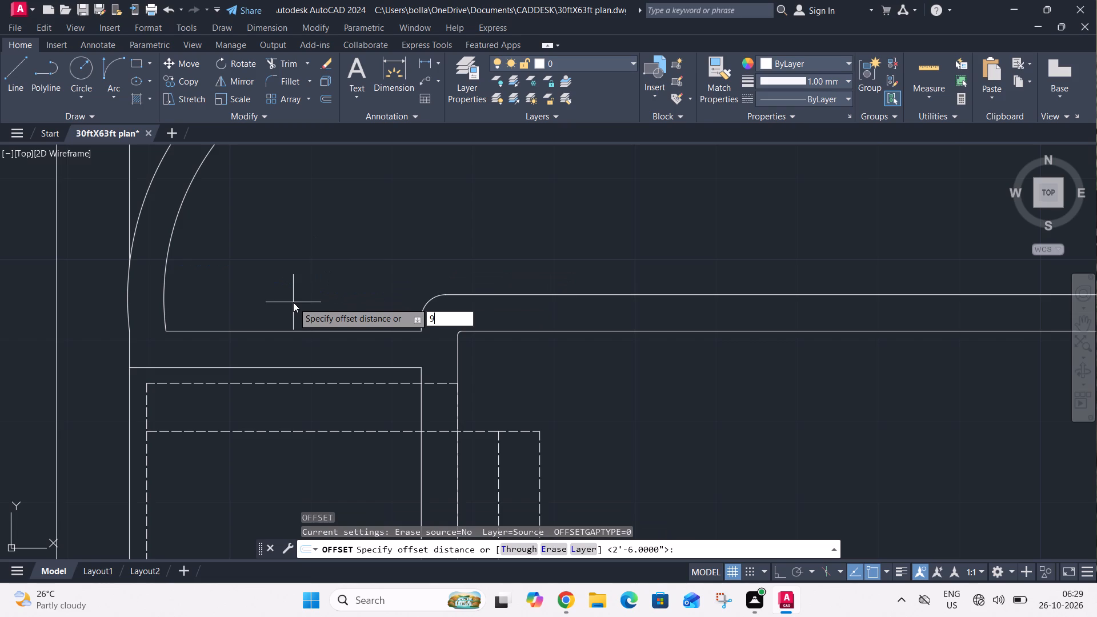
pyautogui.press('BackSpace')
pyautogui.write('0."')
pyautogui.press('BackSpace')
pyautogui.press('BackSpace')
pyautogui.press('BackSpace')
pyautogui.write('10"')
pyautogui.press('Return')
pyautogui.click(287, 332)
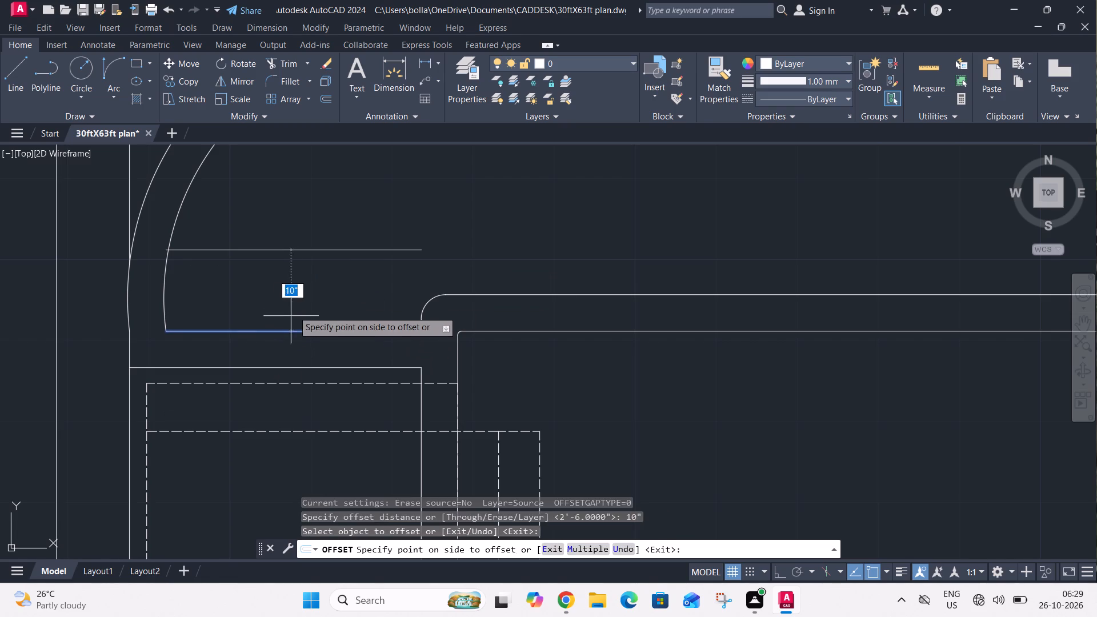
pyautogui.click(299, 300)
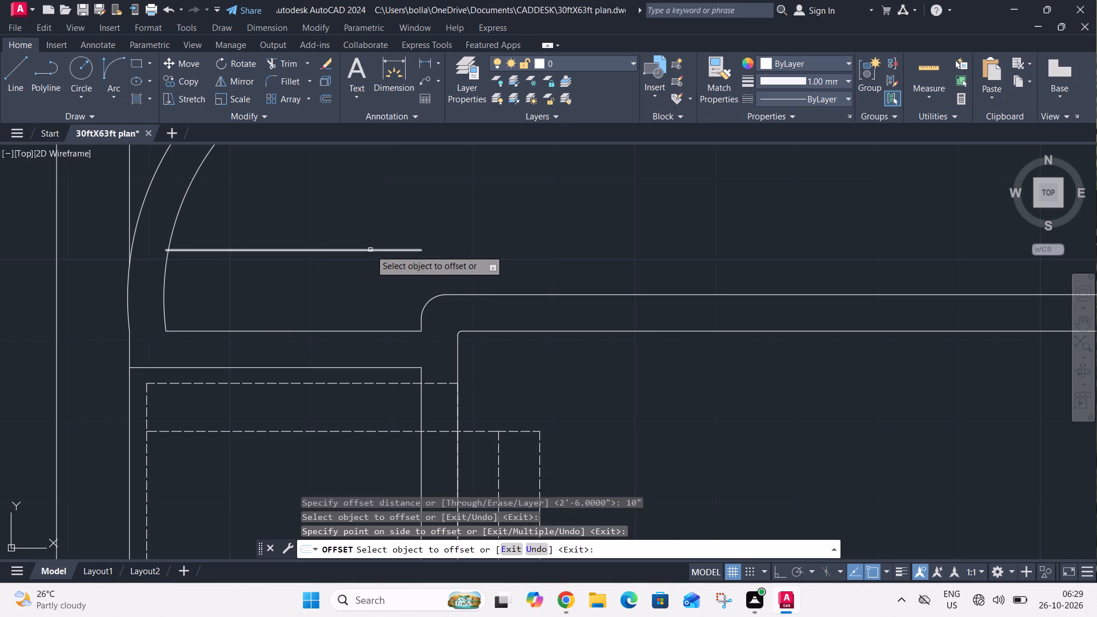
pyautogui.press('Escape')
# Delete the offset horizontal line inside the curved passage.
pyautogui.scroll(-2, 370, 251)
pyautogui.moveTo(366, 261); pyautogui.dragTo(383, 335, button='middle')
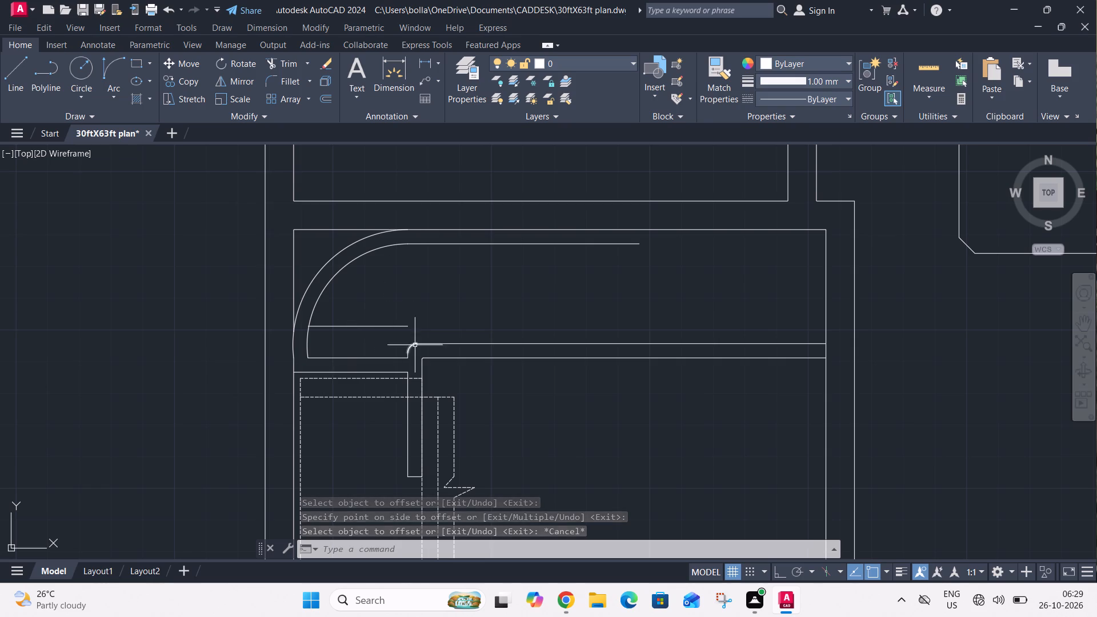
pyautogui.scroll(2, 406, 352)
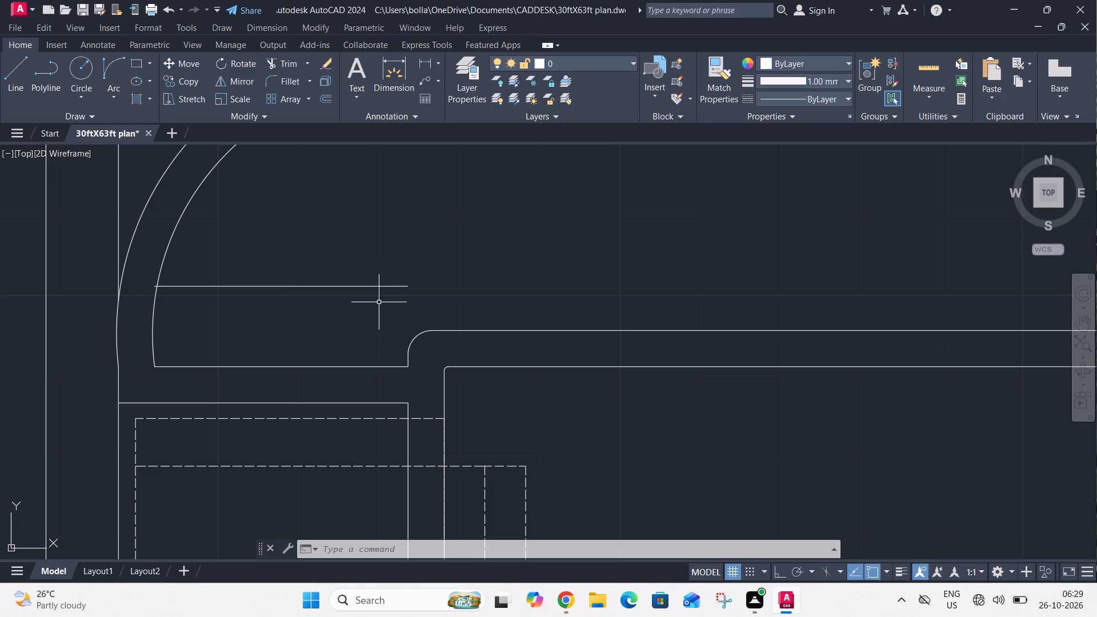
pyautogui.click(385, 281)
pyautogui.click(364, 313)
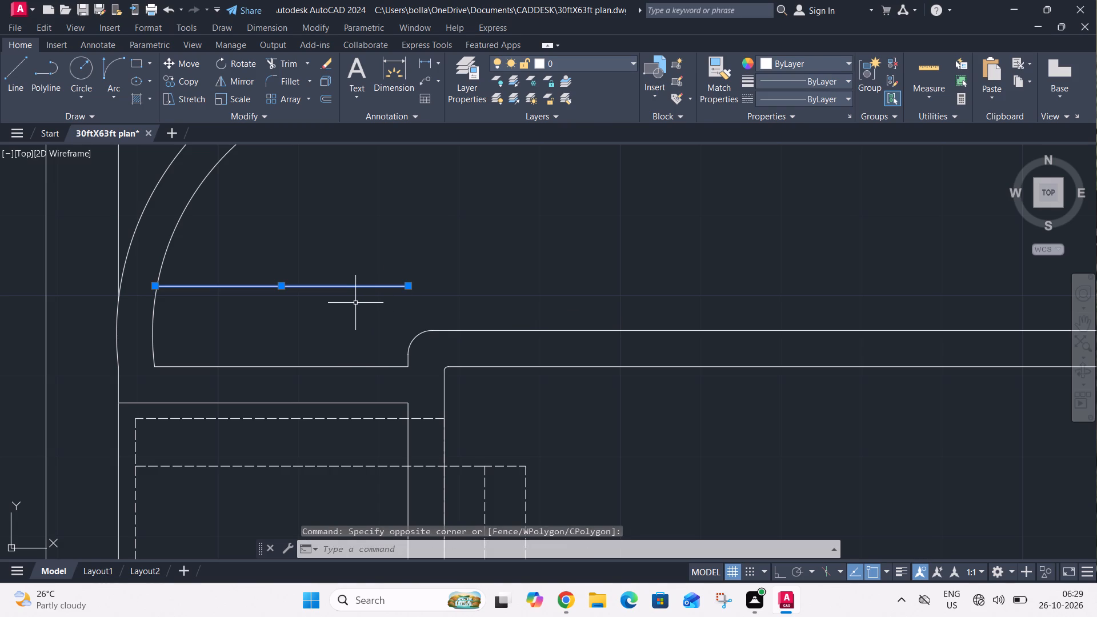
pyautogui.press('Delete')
# Draw a slanted line about 2'-8" long from the partition's rounded corner to the lower part of the inner arc.
pyautogui.write('l')
pyautogui.press('space')
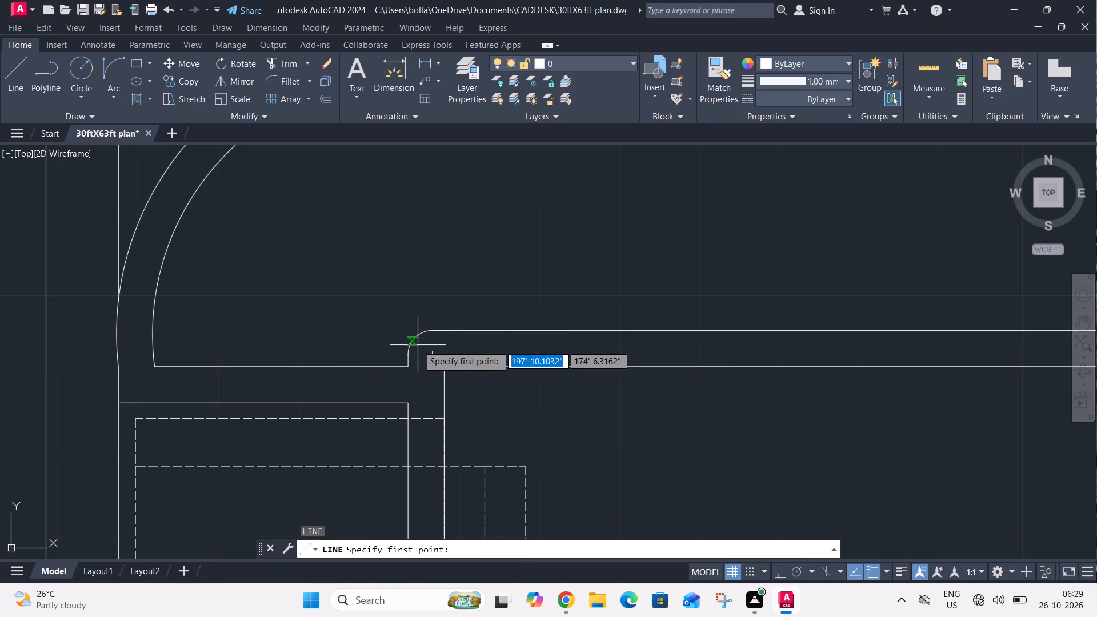
pyautogui.click(411, 346)
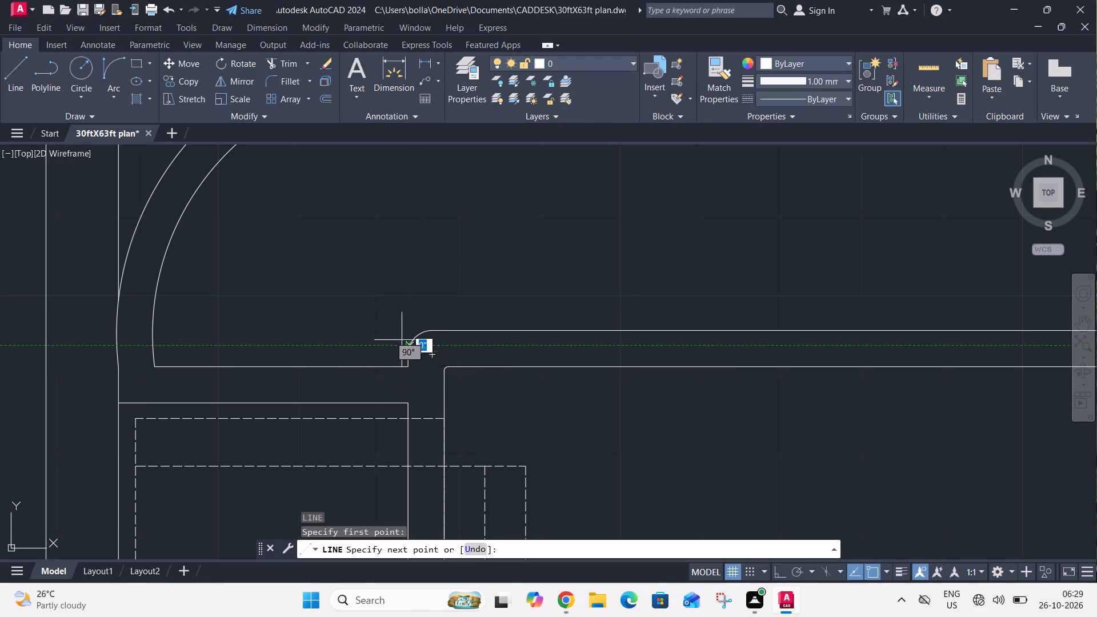
pyautogui.click(161, 268)
pyautogui.press('Escape')
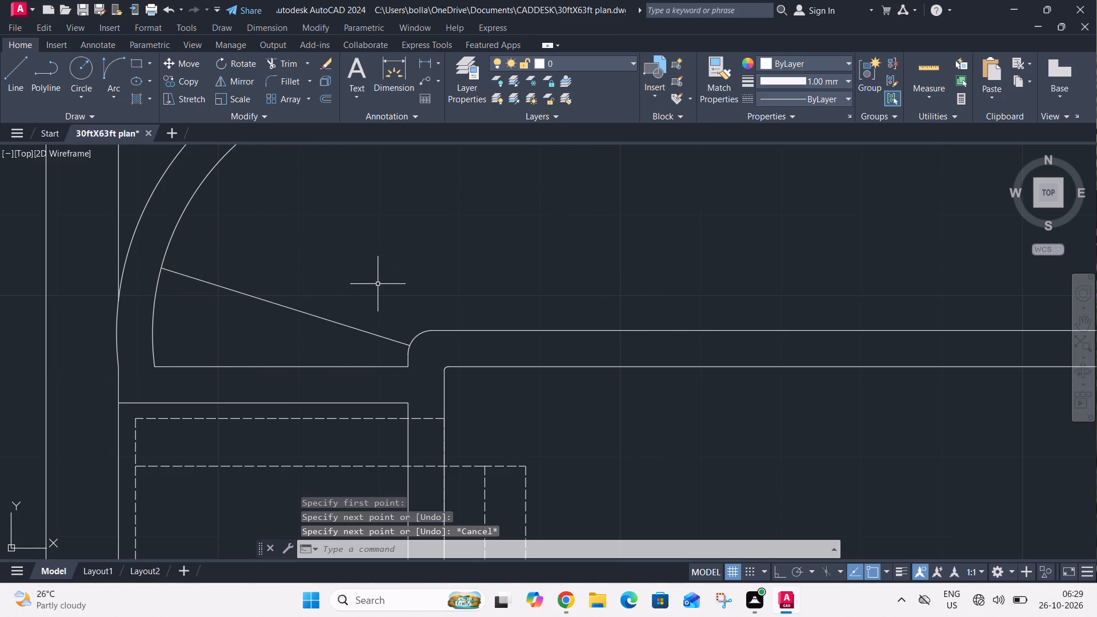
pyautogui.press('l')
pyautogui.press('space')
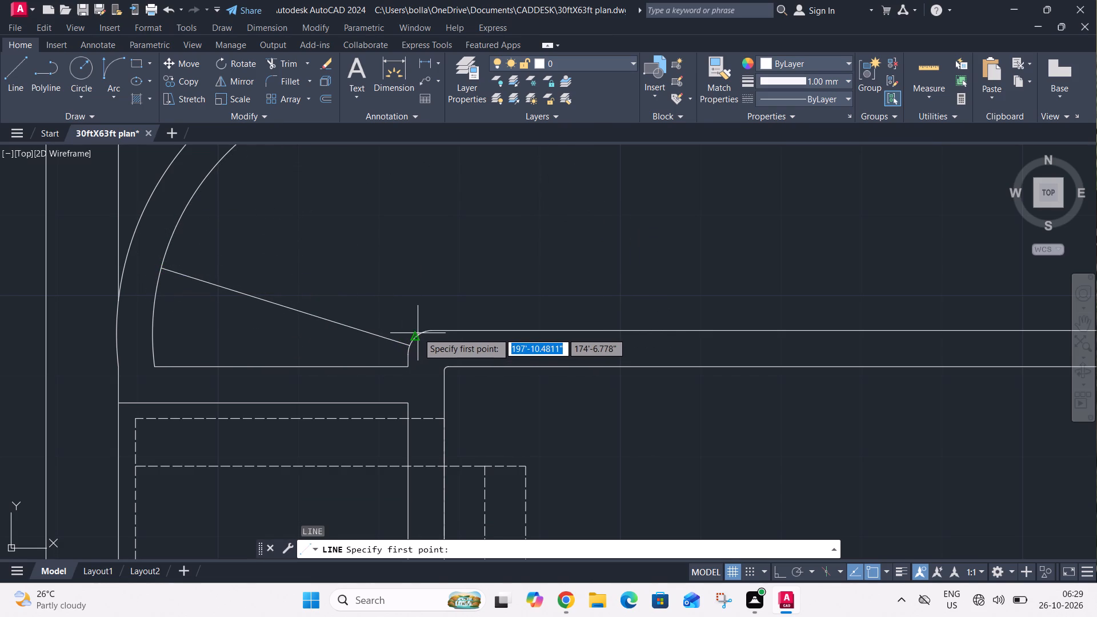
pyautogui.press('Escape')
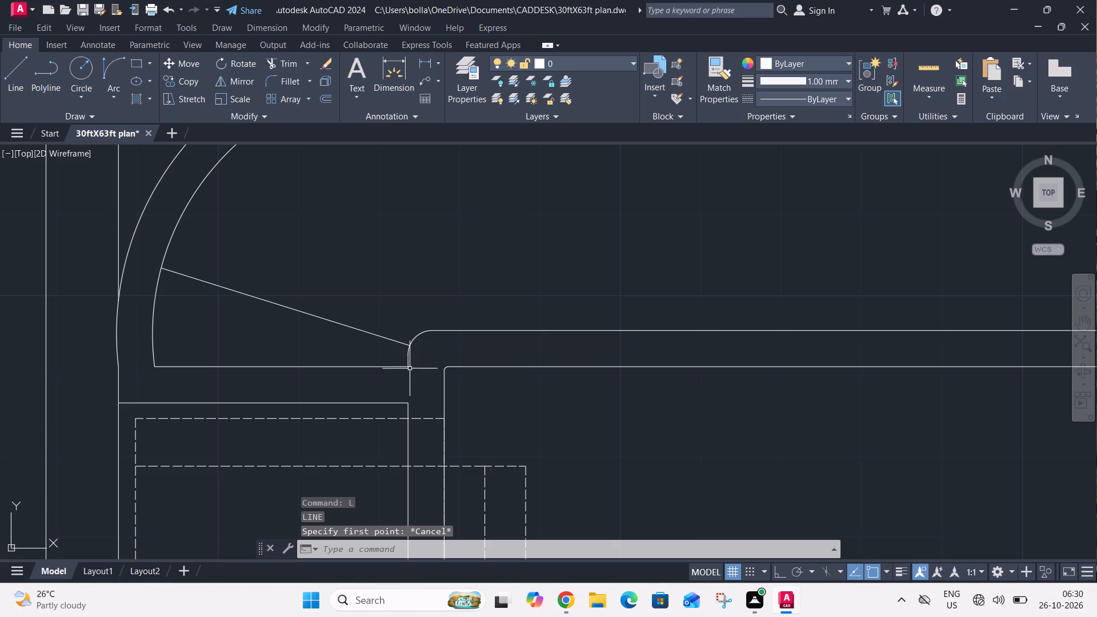
# Check the vertical distance from the inner arc's lower end to the slanted line's outer end with a linear dimension.
pyautogui.click(429, 63)
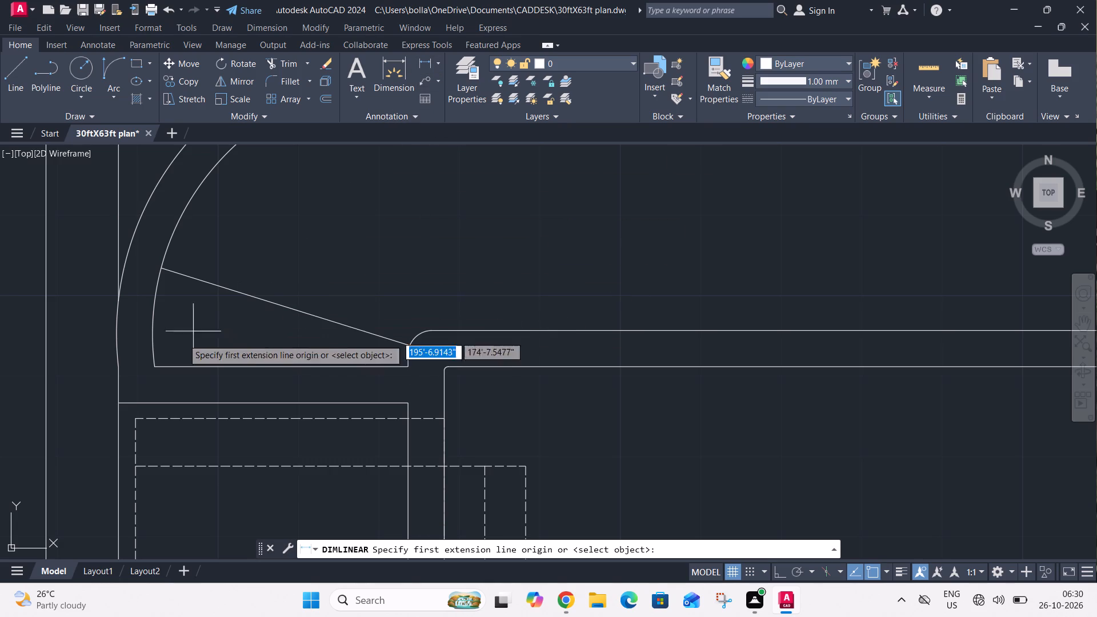
pyautogui.moveTo(154, 366); pyautogui.dragTo(157, 343)
pyautogui.click(159, 269)
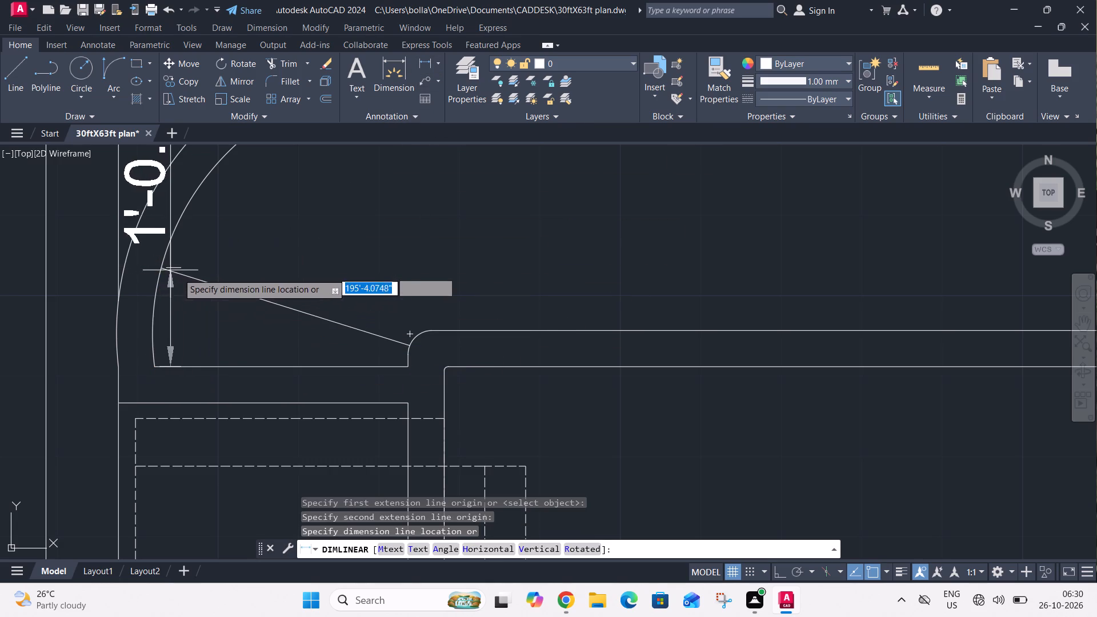
pyautogui.scroll(-3, 217, 290)
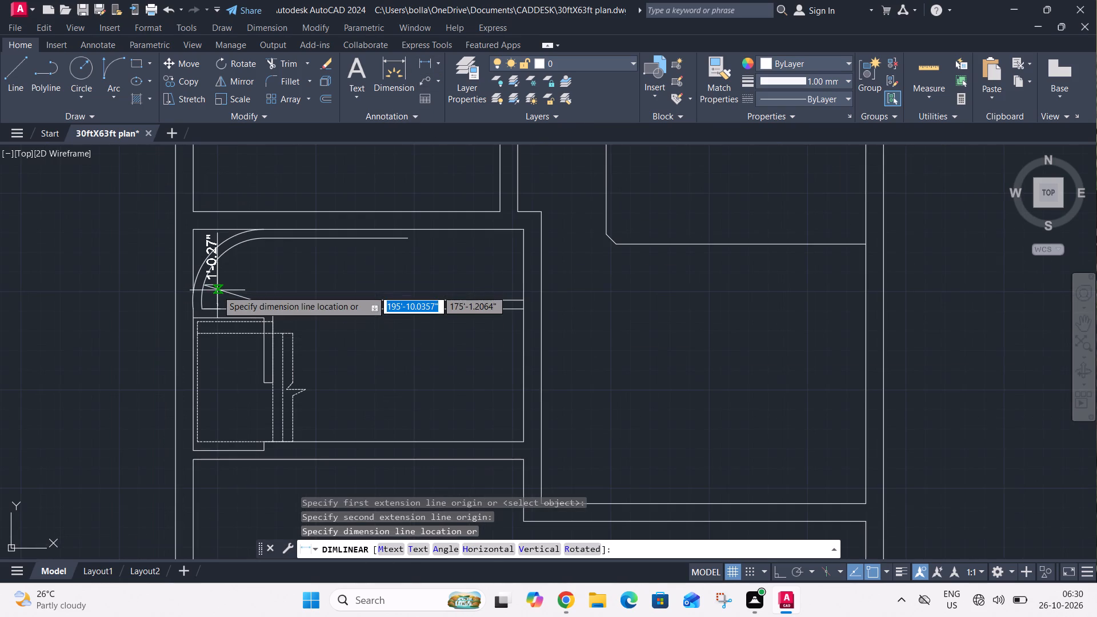
pyautogui.press('Escape')
# Draw a second radial line about 2'-9" long from the rounded corner to the inner arc, above the first one.
pyautogui.scroll(2, 218, 288)
pyautogui.press('l')
pyautogui.press('space')
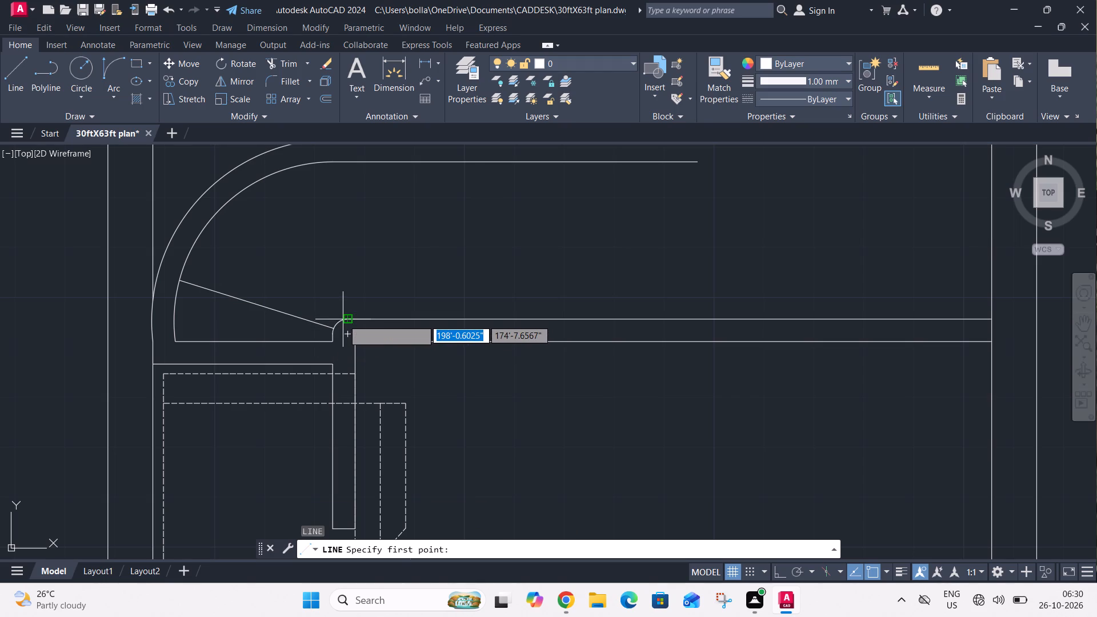
pyautogui.scroll(3, 340, 320)
pyautogui.click(328, 324)
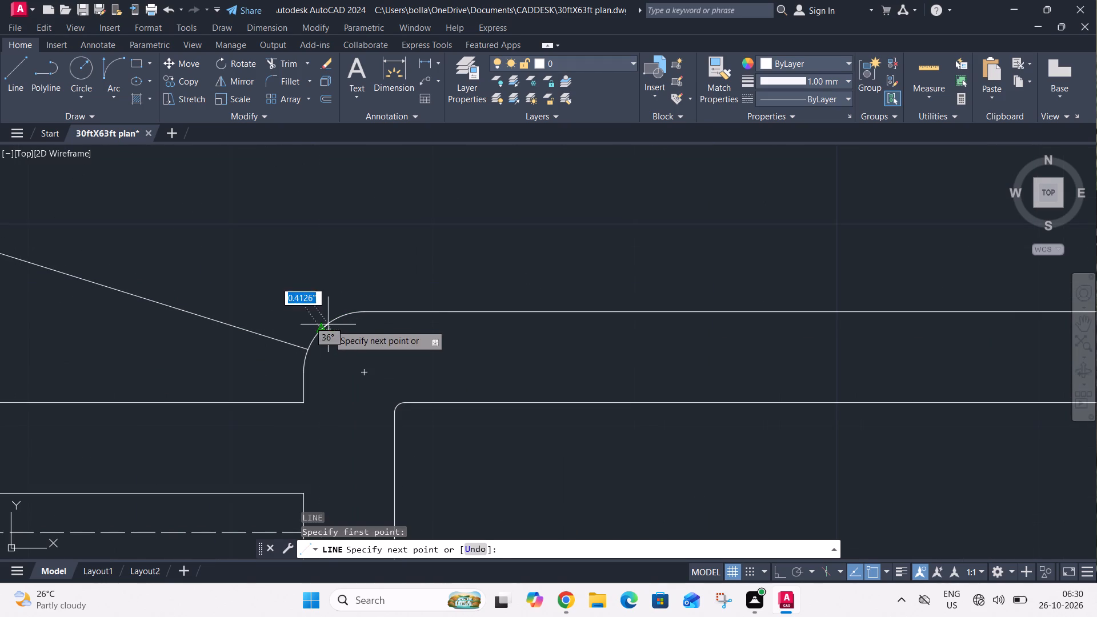
pyautogui.scroll(-2, 293, 266)
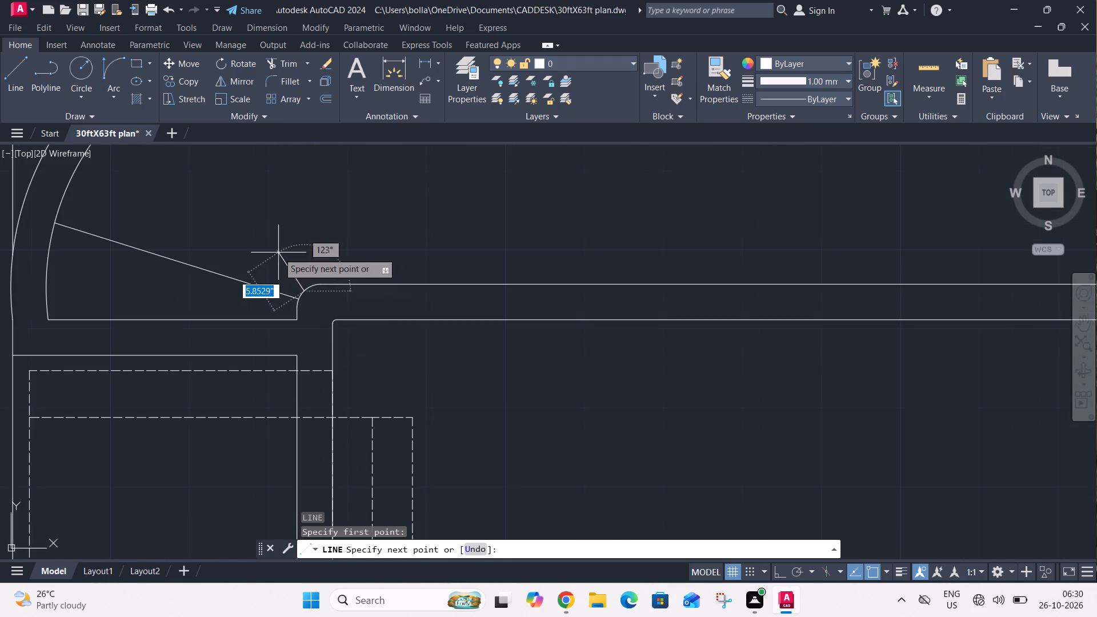
pyautogui.moveTo(278, 253); pyautogui.dragTo(295, 262, button='middle')
pyautogui.moveTo(358, 186); pyautogui.dragTo(636, 354, button='middle')
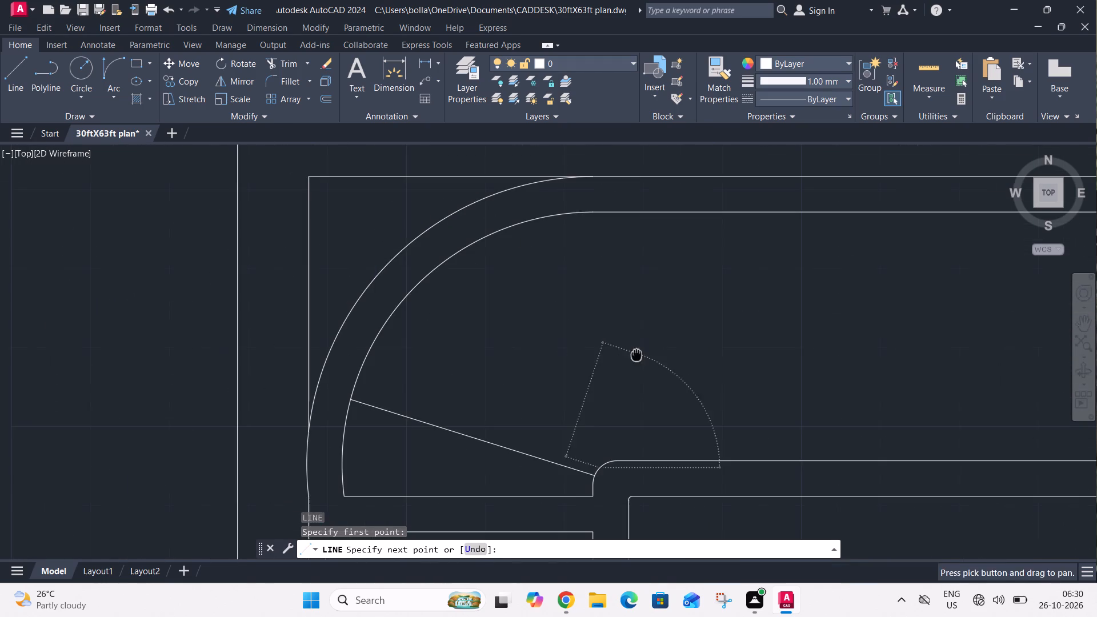
pyautogui.click(379, 336)
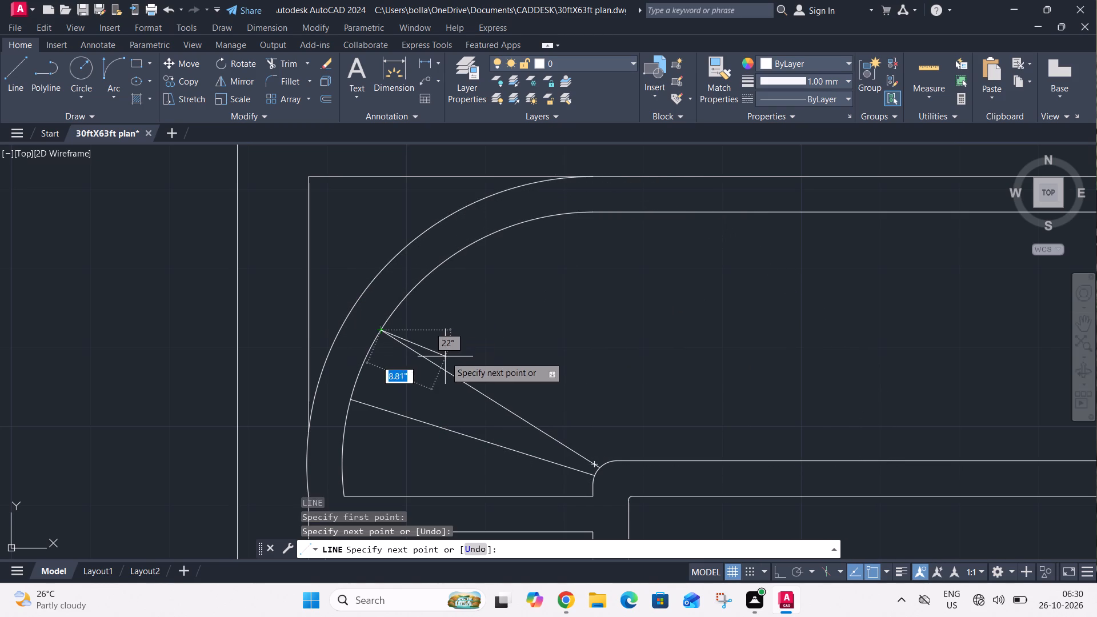
pyautogui.press('Escape')
# Draw two more radial lines, the second about 2'-8" long, from the top of the rounded corner to the inner arc's upper part.
pyautogui.press('l')
pyautogui.press('space')
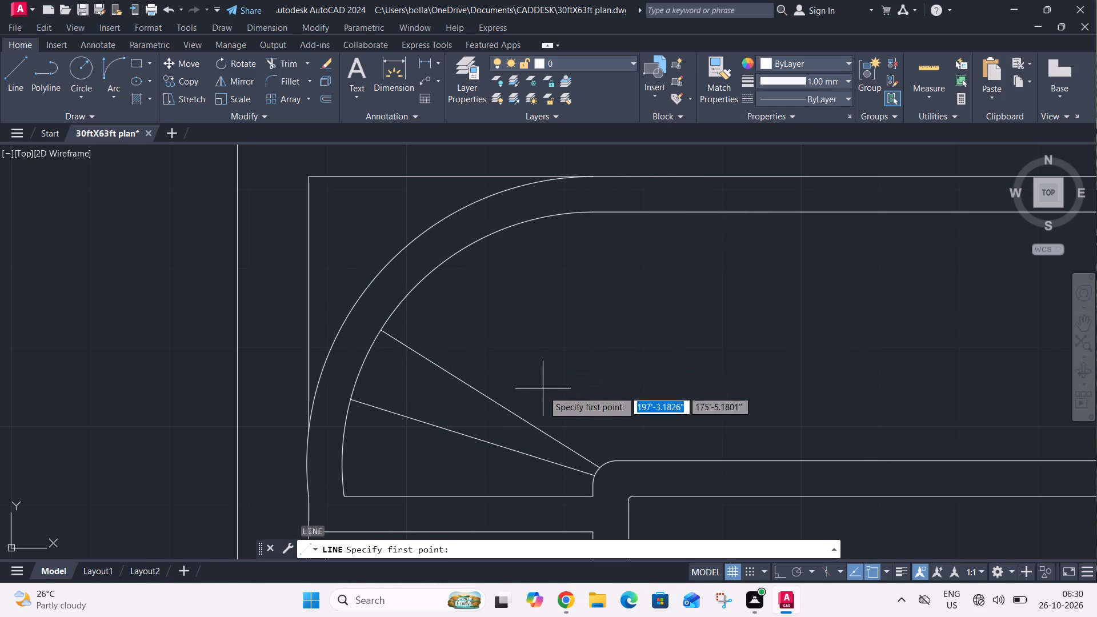
pyautogui.click(608, 462)
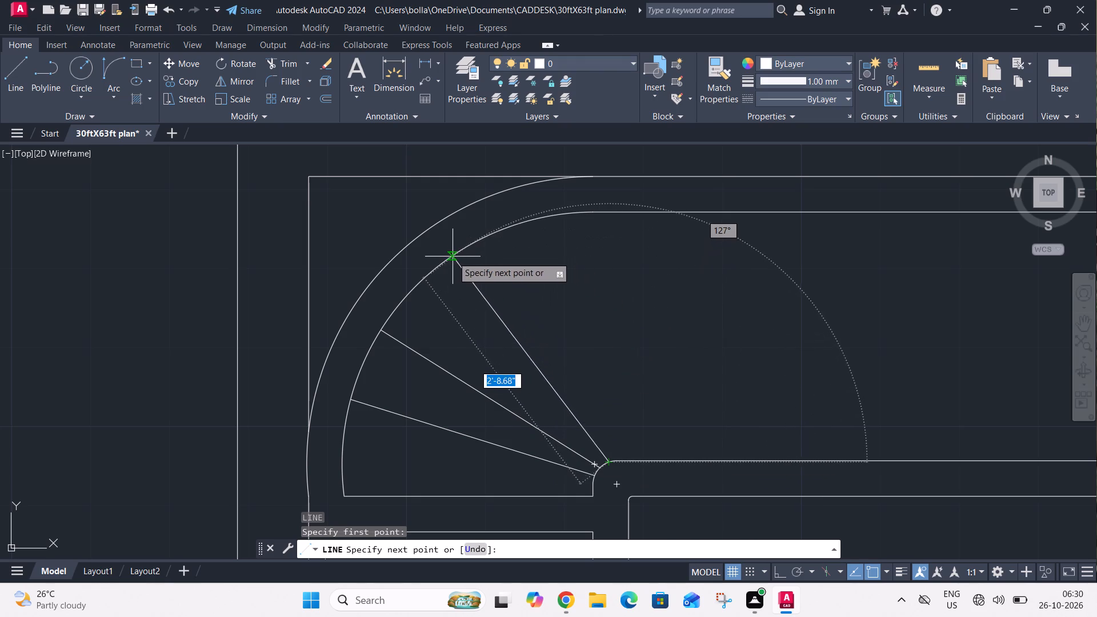
pyautogui.click(442, 263)
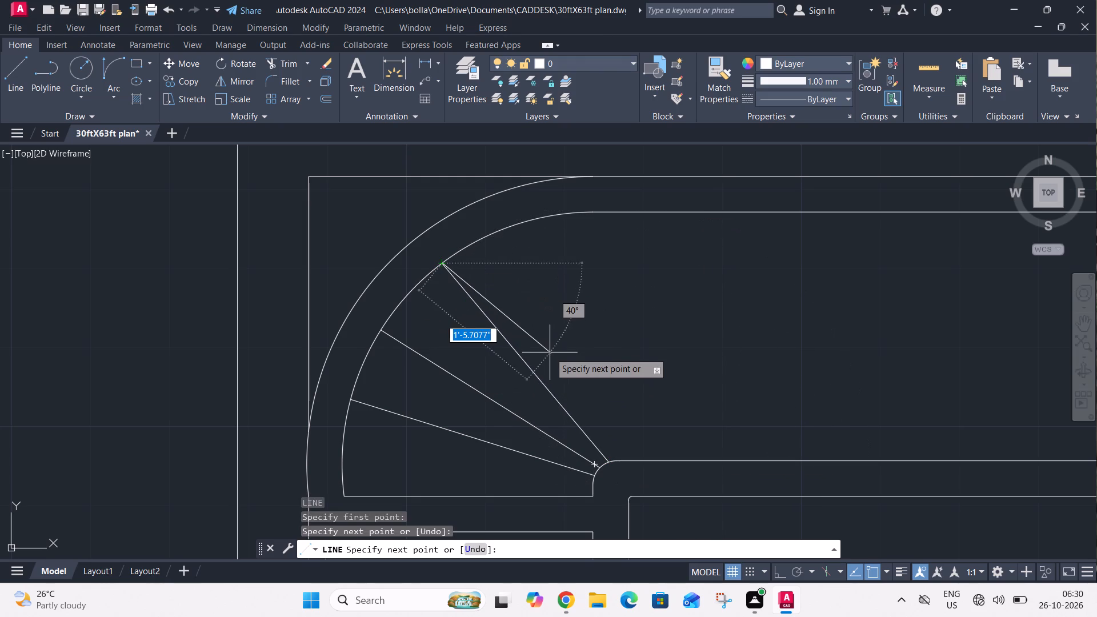
pyautogui.press('Escape')
pyautogui.press('space')
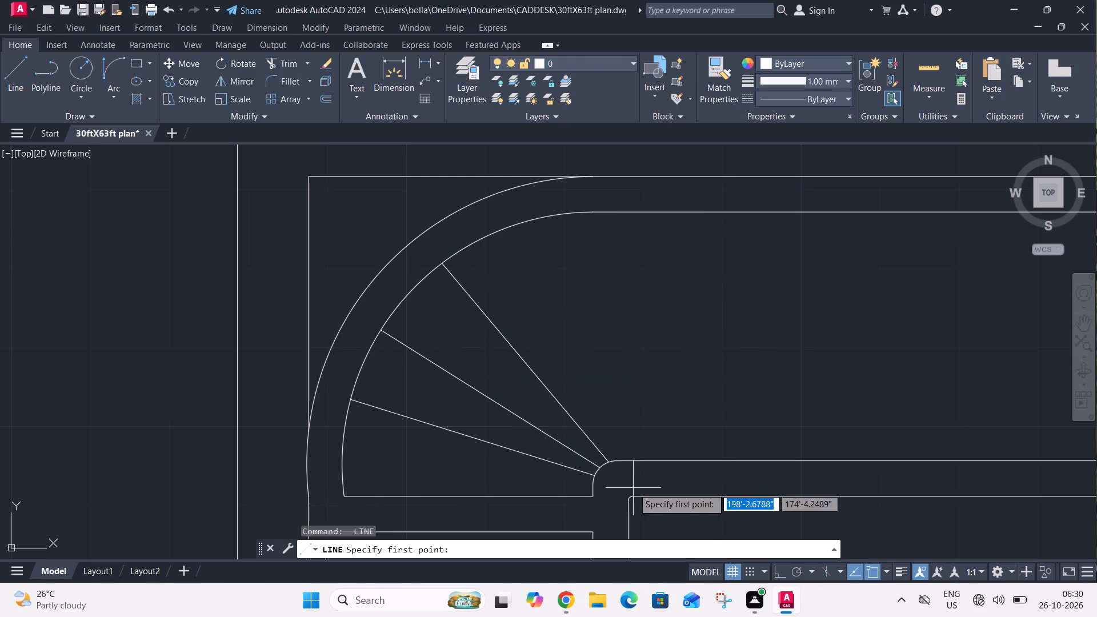
pyautogui.click(618, 460)
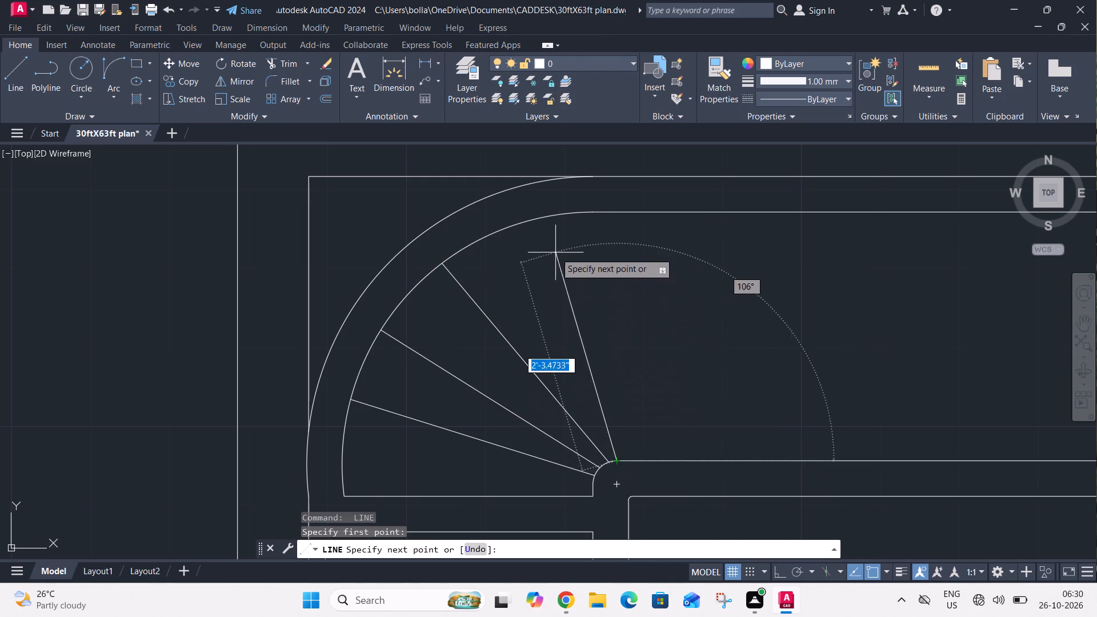
pyautogui.click(528, 221)
pyautogui.press('space')
# Draw two near-vertical lines, the first about 2'-7" long, from the partition's upper edge to the straight inner line past the arc.
pyautogui.press('space')
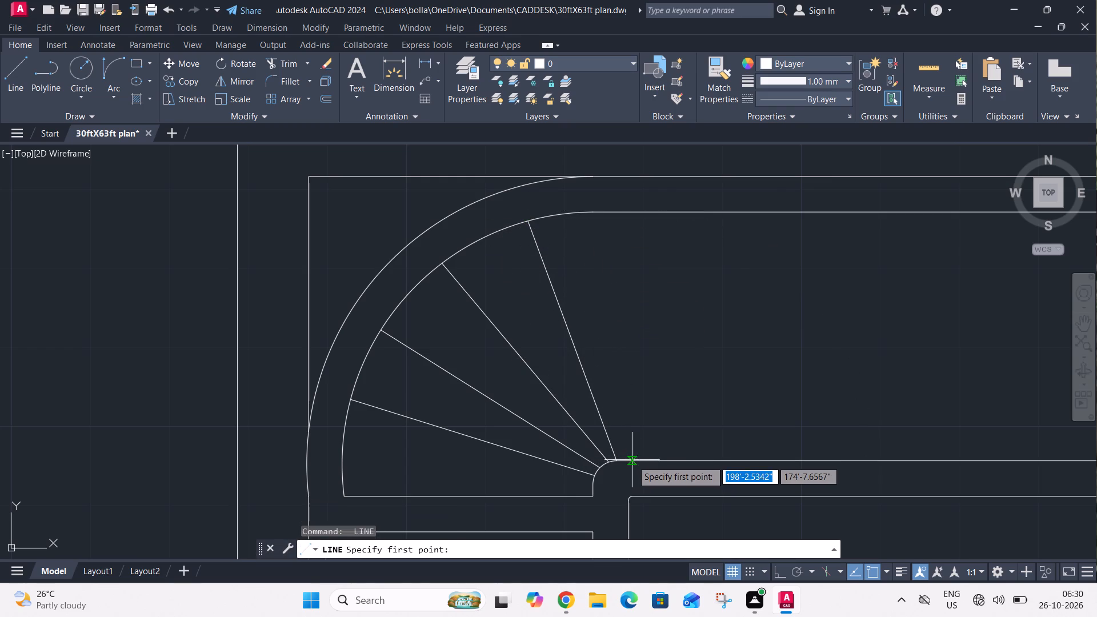
pyautogui.click(632, 462)
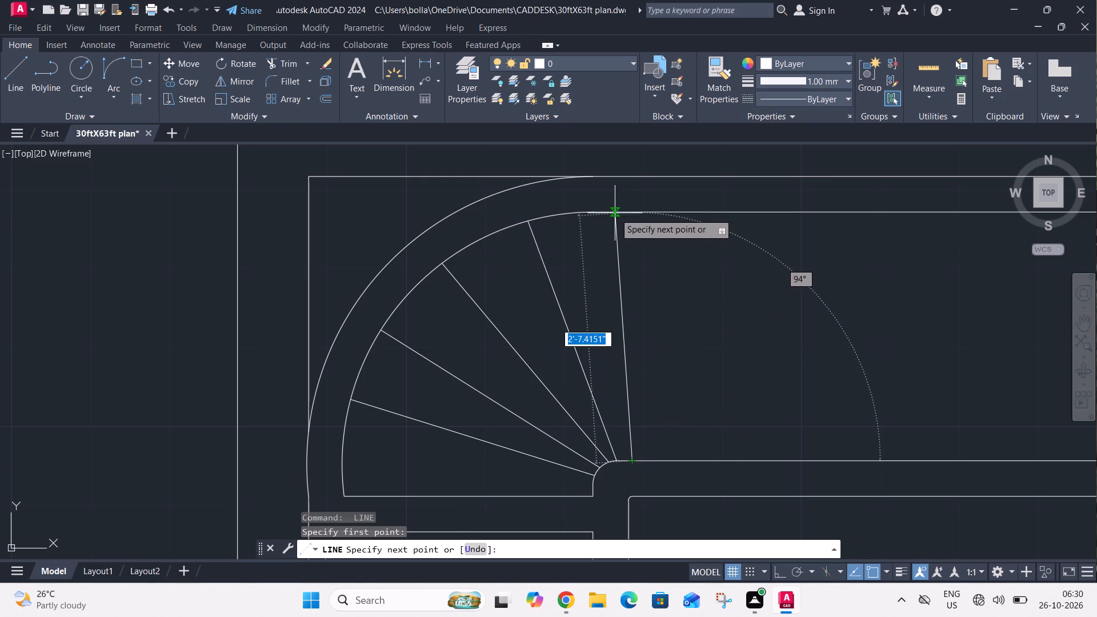
pyautogui.click(615, 211)
pyautogui.press('space')
pyautogui.press('space')
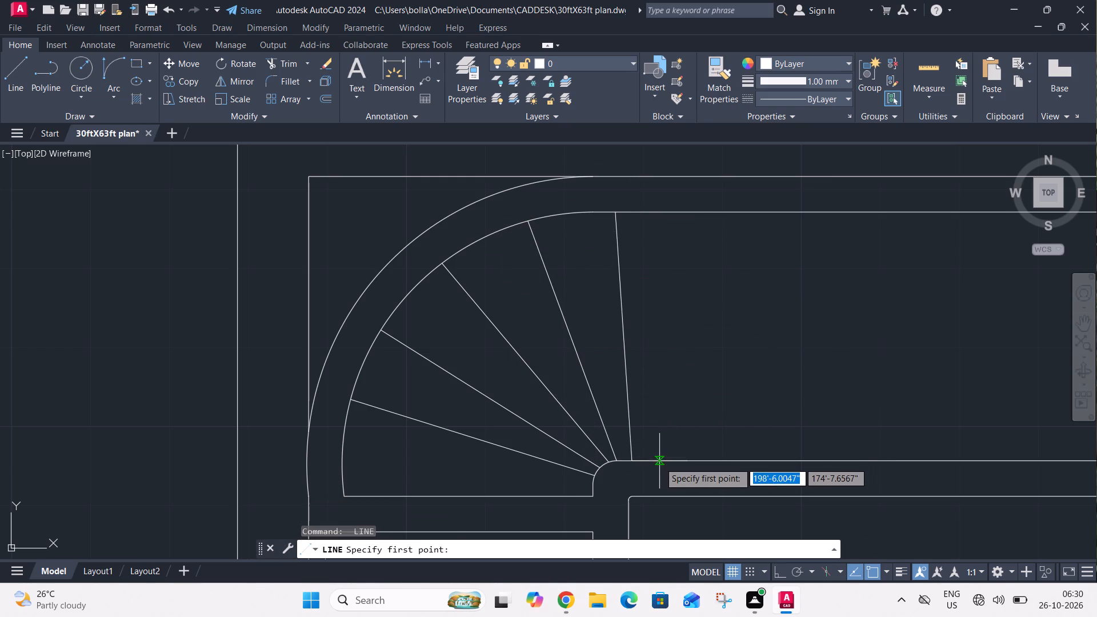
pyautogui.click(670, 463)
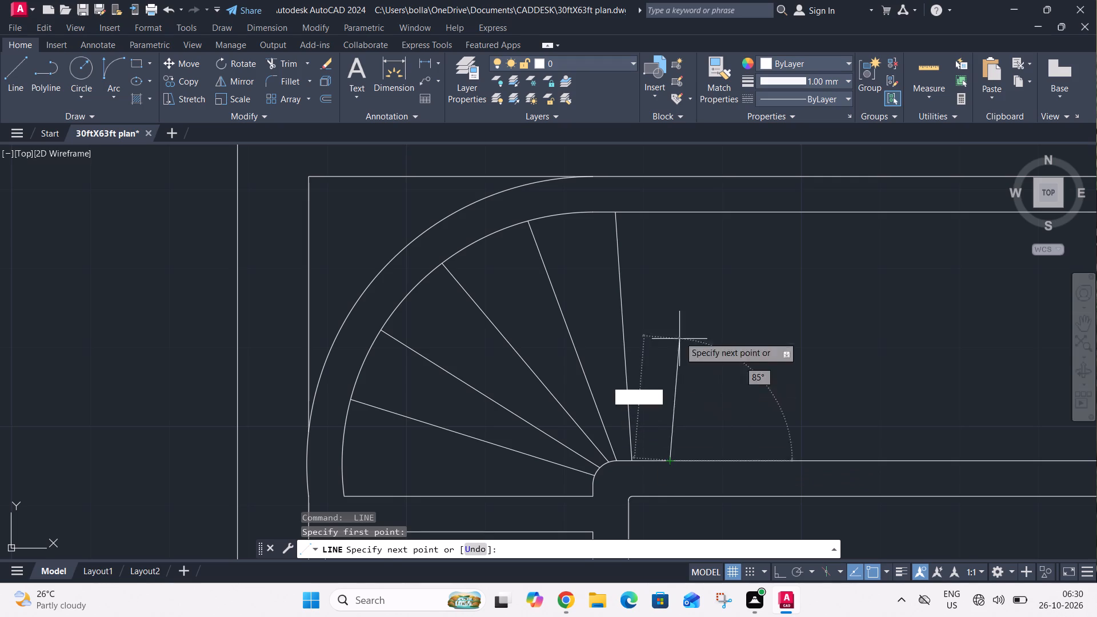
pyautogui.click(678, 213)
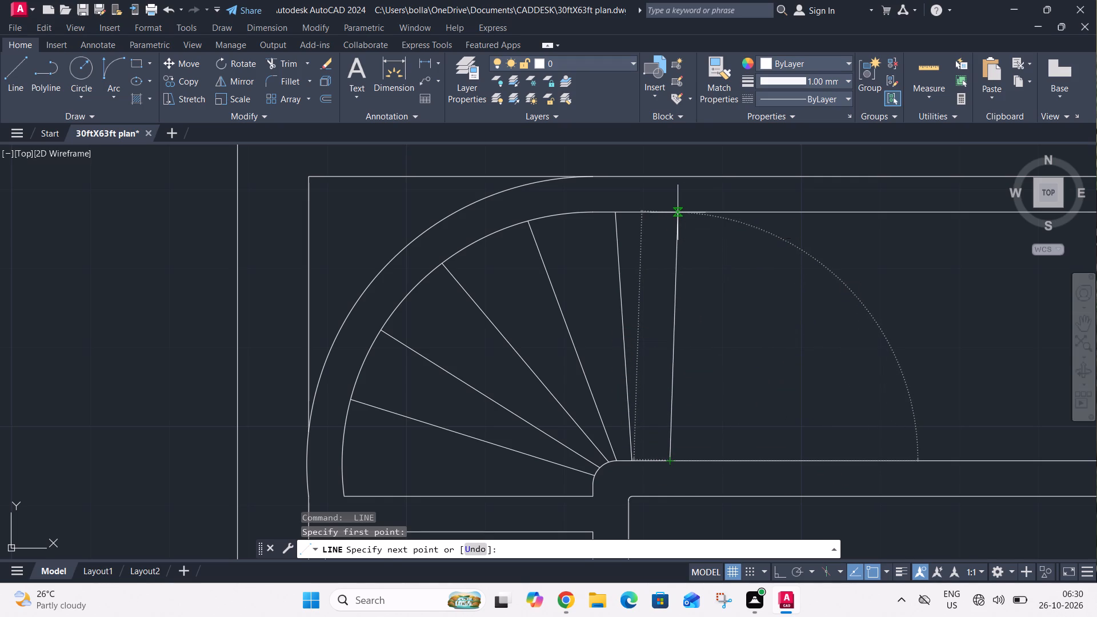
pyautogui.press('space')
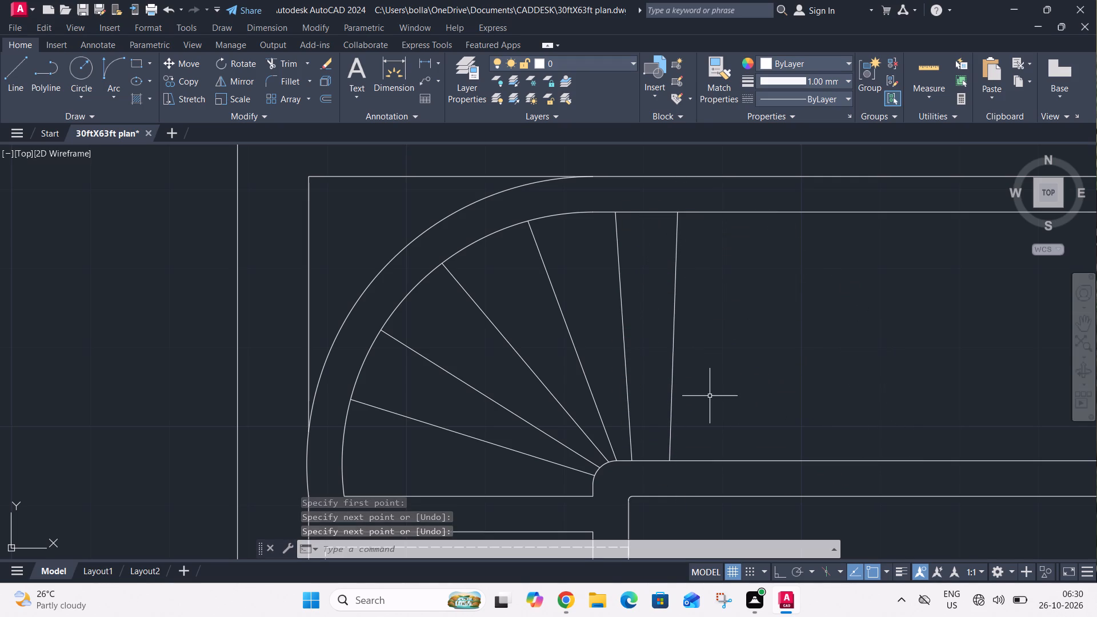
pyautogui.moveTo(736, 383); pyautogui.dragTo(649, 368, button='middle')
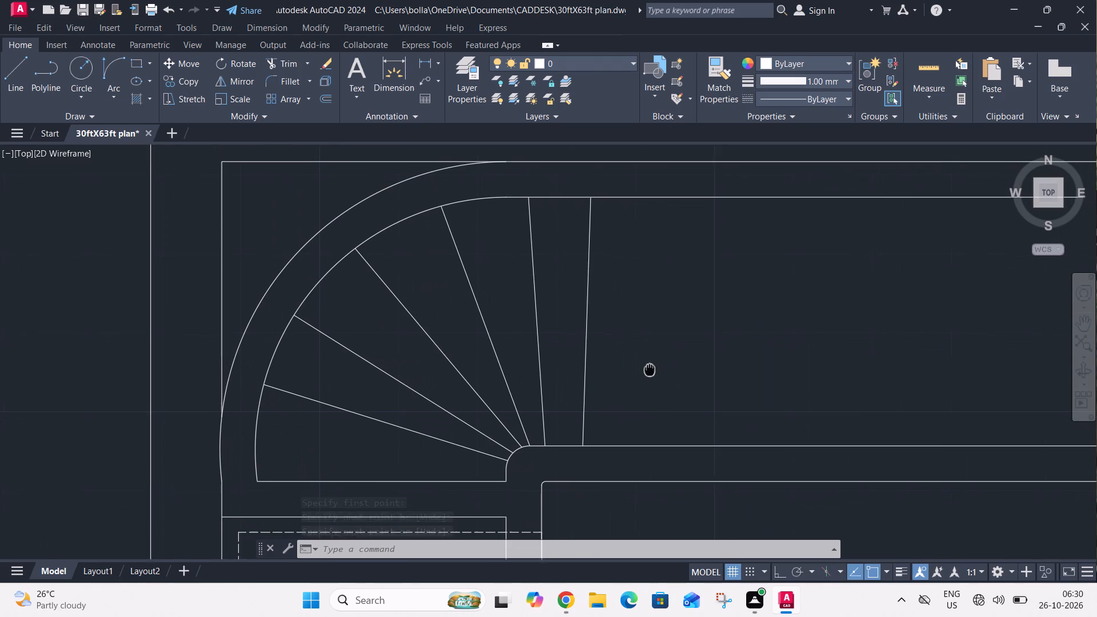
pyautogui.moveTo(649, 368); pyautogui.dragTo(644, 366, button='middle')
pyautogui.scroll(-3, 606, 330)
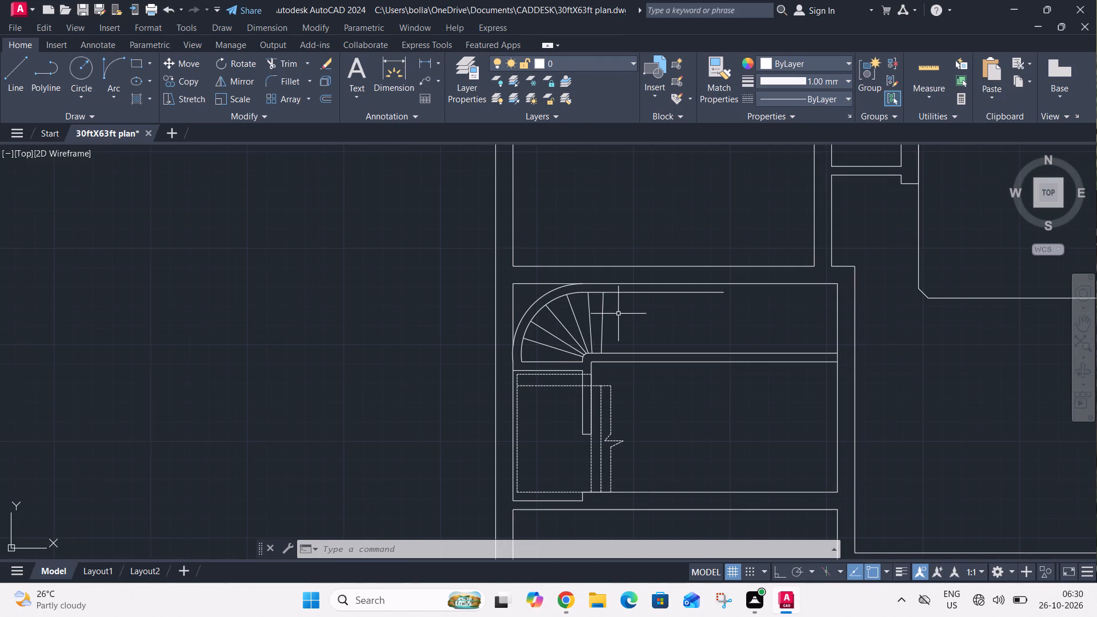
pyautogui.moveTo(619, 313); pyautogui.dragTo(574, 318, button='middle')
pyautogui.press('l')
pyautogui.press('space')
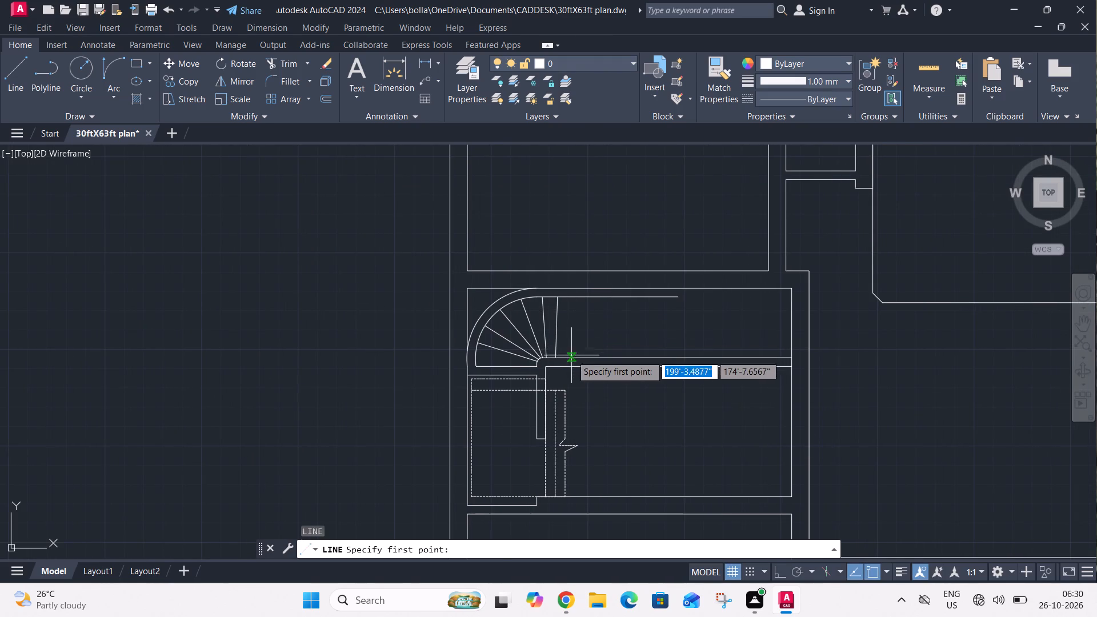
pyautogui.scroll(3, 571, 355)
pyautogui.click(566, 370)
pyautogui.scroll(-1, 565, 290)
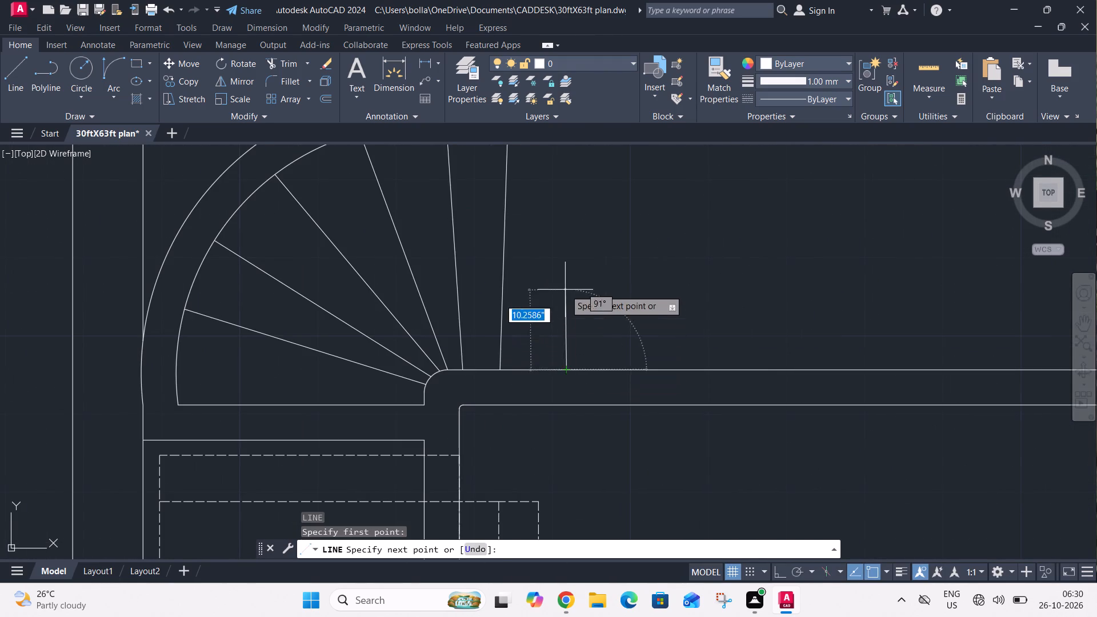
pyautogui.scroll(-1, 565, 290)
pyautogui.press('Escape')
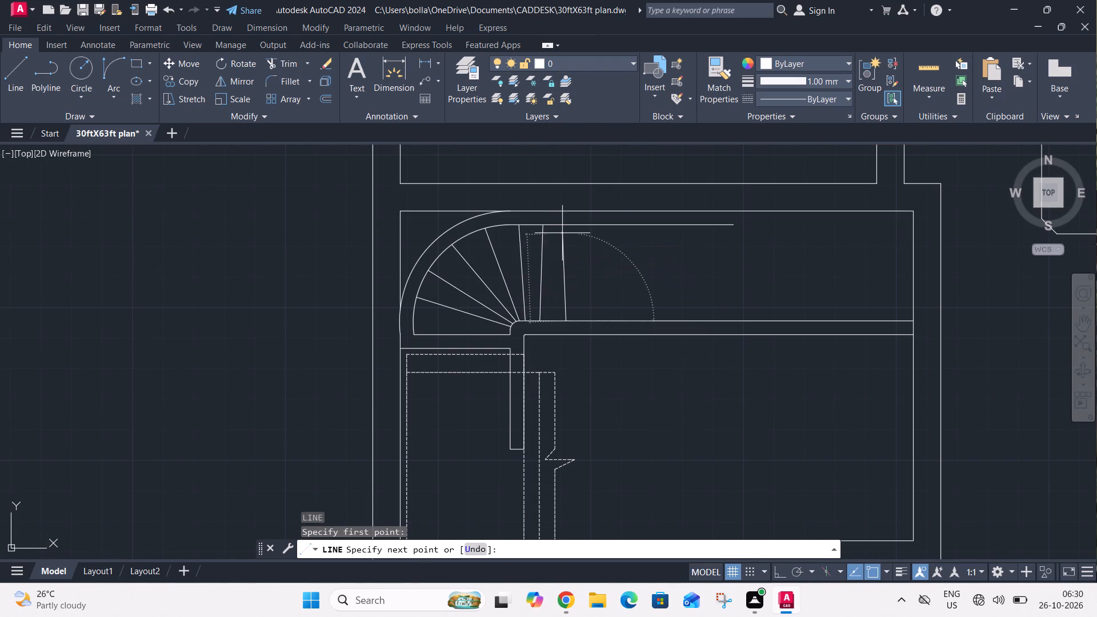
# Offset the last near-vertical line successively away from the curve at 9" spacing to make three more lines.
pyautogui.write('o')
pyautogui.press('space')
pyautogui.write('9"')
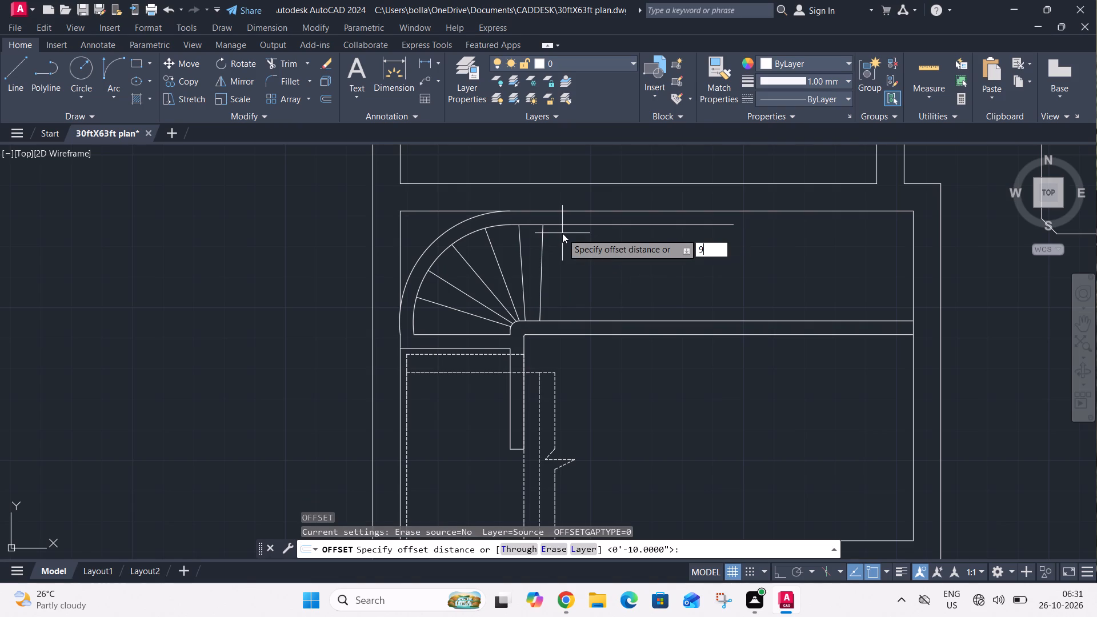
pyautogui.press('Return')
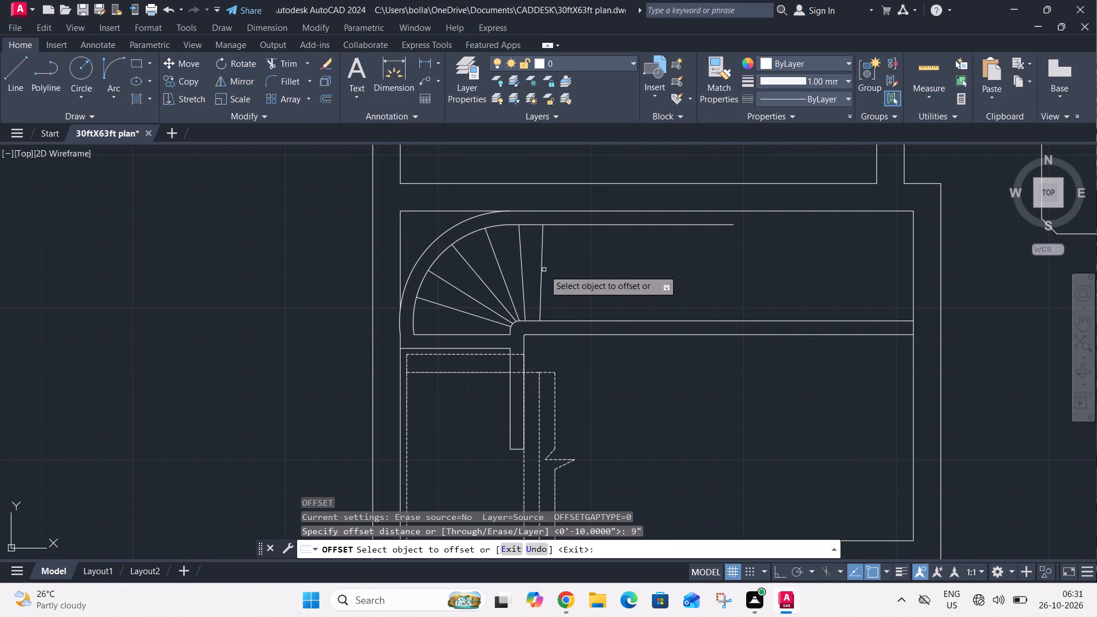
pyautogui.click(541, 273)
pyautogui.click(566, 272)
pyautogui.click(568, 272)
pyautogui.click(613, 283)
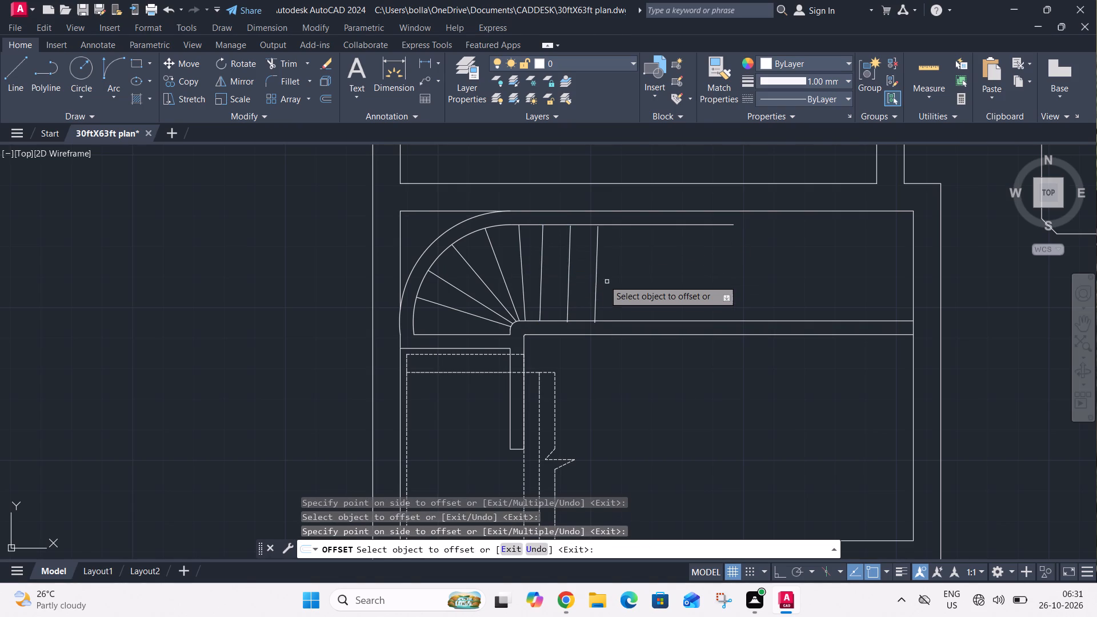
pyautogui.moveTo(597, 279); pyautogui.dragTo(605, 279)
pyautogui.click(628, 278)
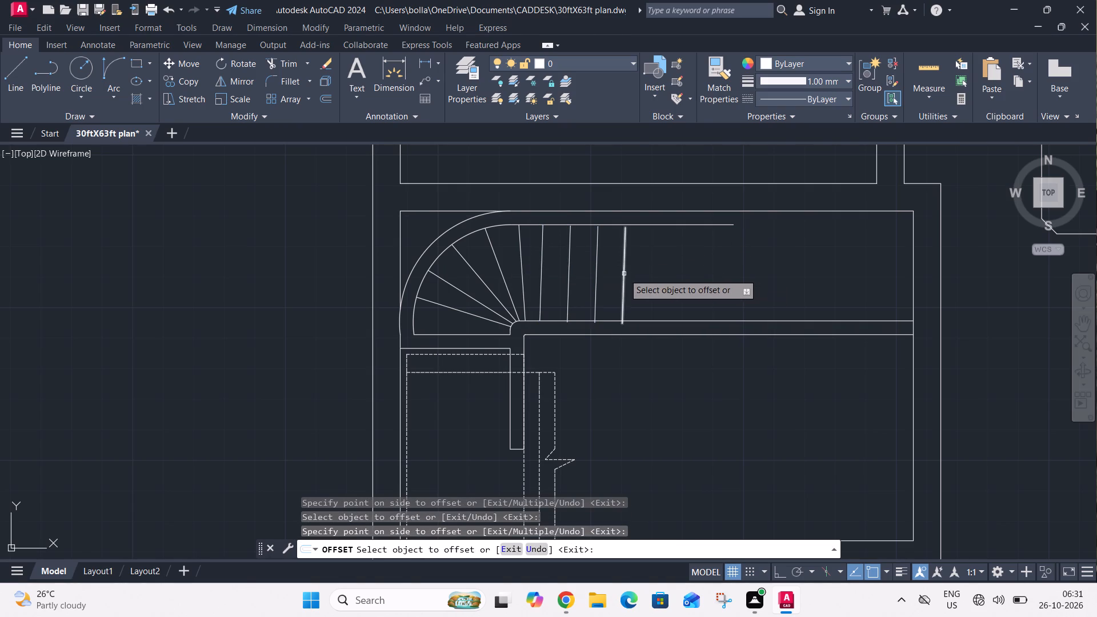
pyautogui.press('Escape')
# Extend the upper ends of the three offset lines to the straight inner line past the arc.
pyautogui.scroll(3, 600, 240)
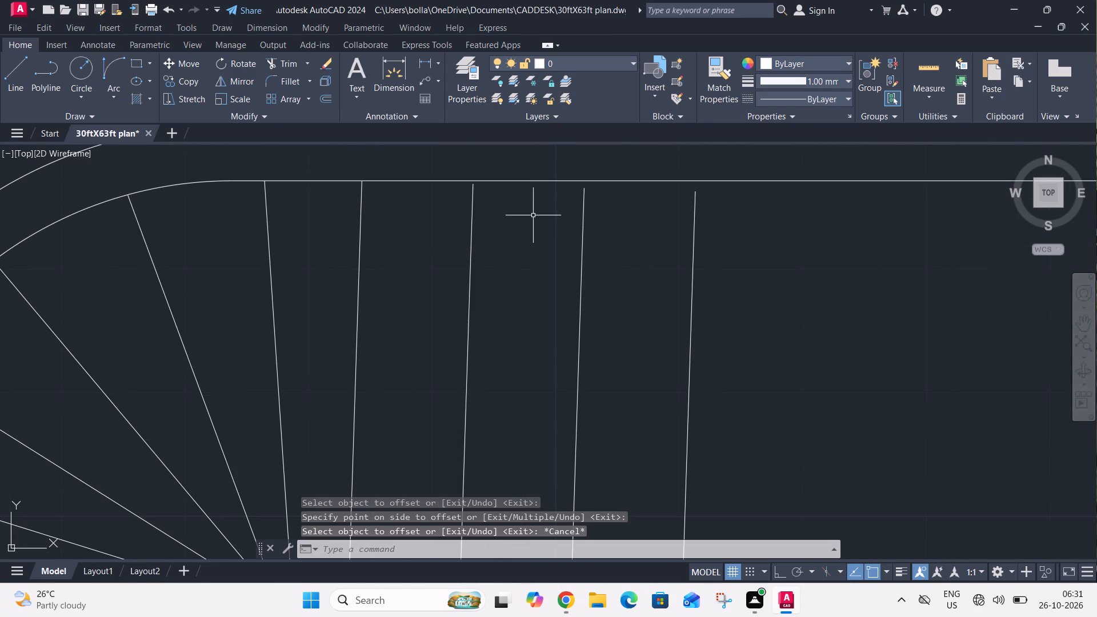
pyautogui.write('ex')
pyautogui.press('space')
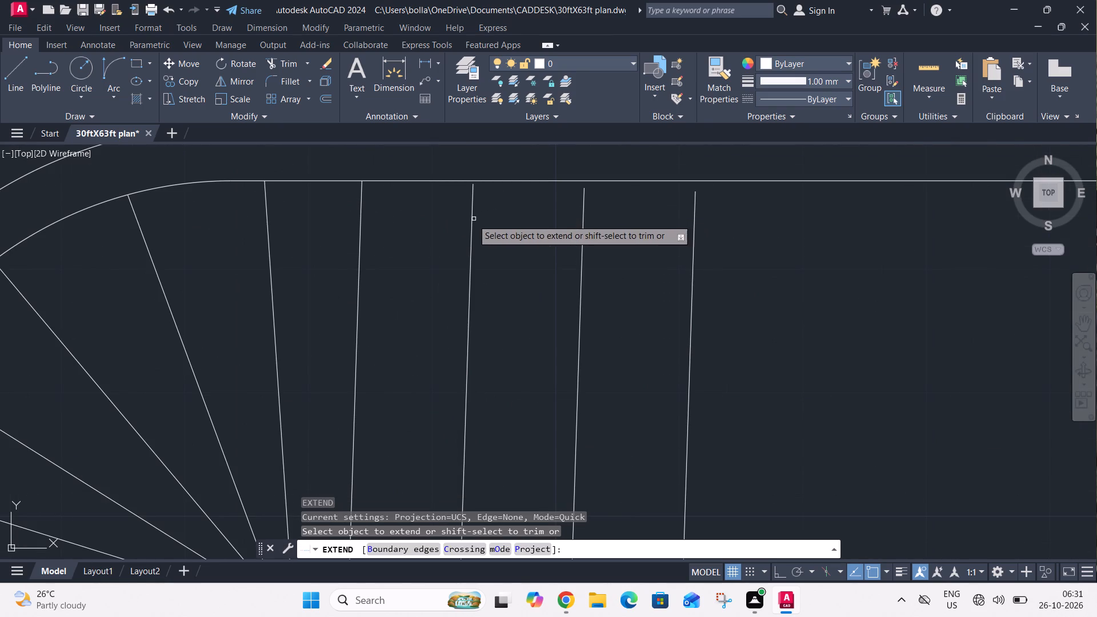
pyautogui.click(470, 220)
pyautogui.click(585, 219)
pyautogui.click(697, 224)
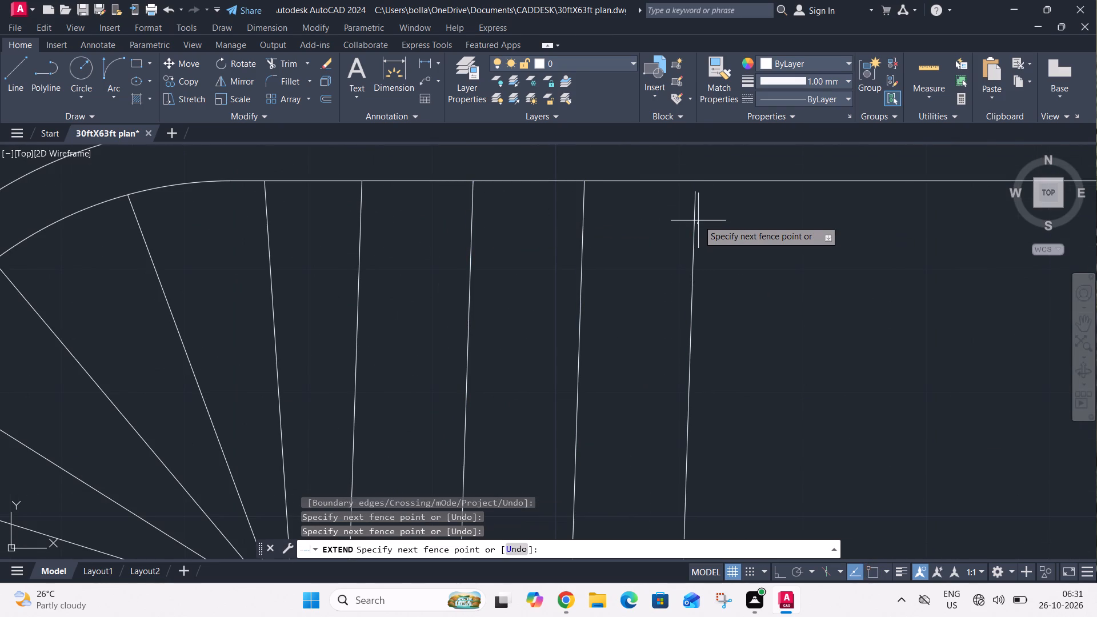
pyautogui.click(690, 225)
pyautogui.scroll(-4, 705, 188)
pyautogui.scroll(4, 676, 270)
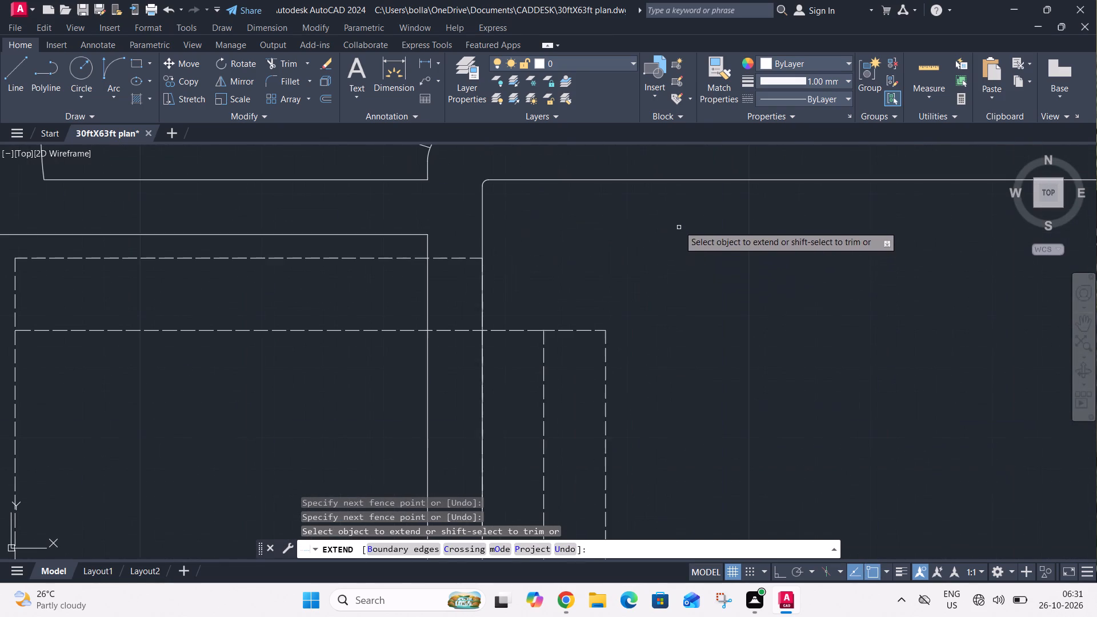
pyautogui.moveTo(672, 237); pyautogui.dragTo(579, 383, button='middle')
pyautogui.press('Escape')
pyautogui.scroll(-2, 586, 388)
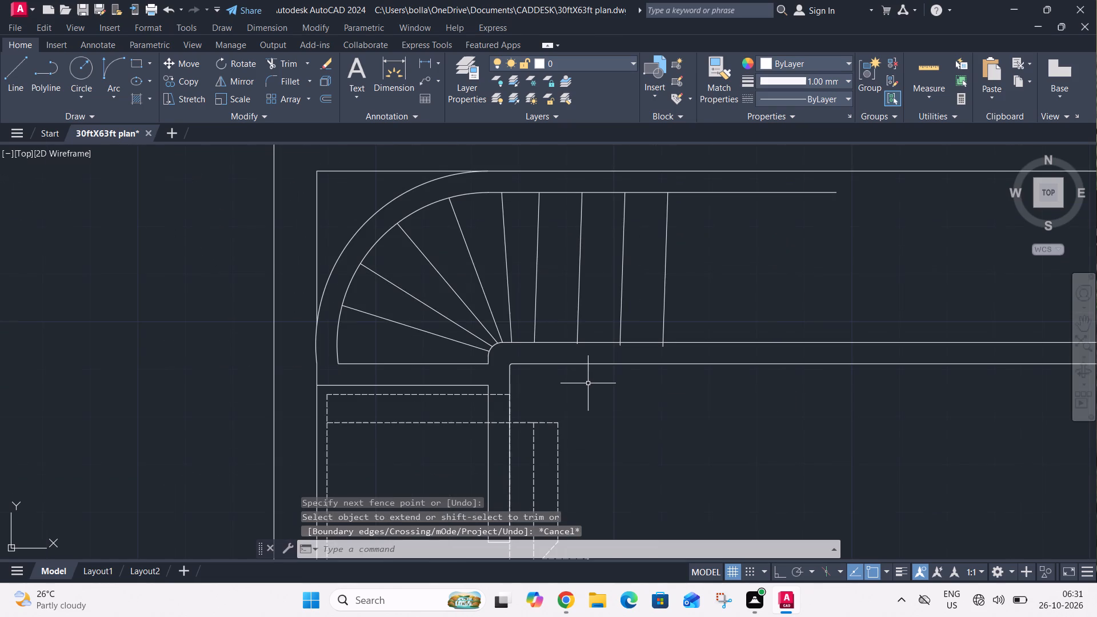
# Trim the lower ends of the three offset lines at the partition's upper edge.
pyautogui.moveTo(643, 360); pyautogui.dragTo(509, 407, button='middle')
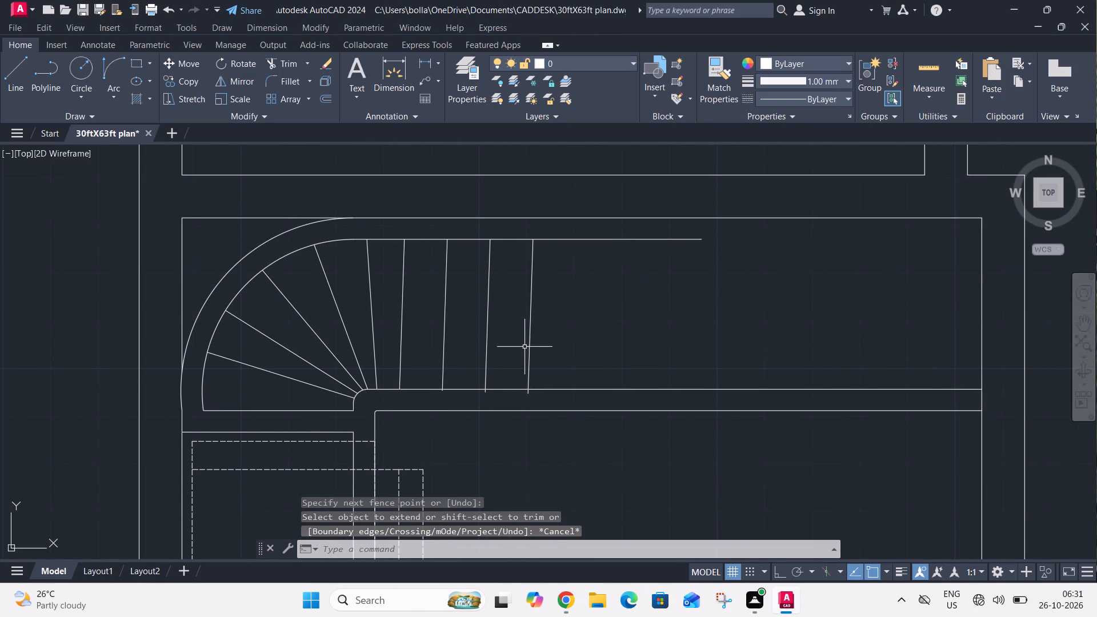
pyautogui.press('t')
pyautogui.press('r')
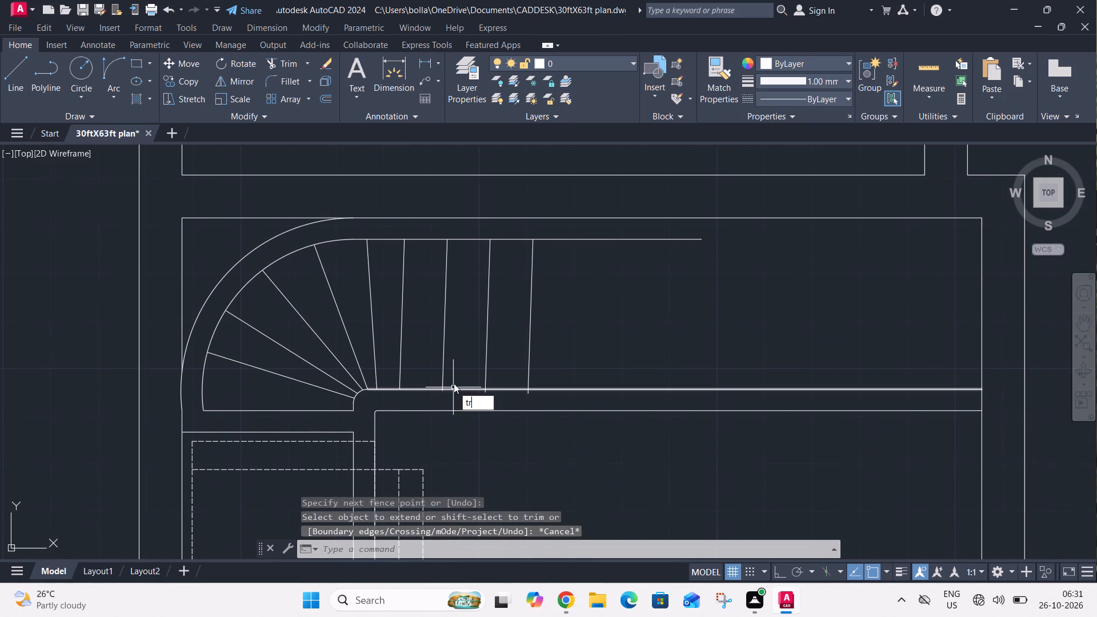
pyautogui.press('space')
pyautogui.scroll(4, 436, 392)
pyautogui.moveTo(457, 376); pyautogui.dragTo(465, 375)
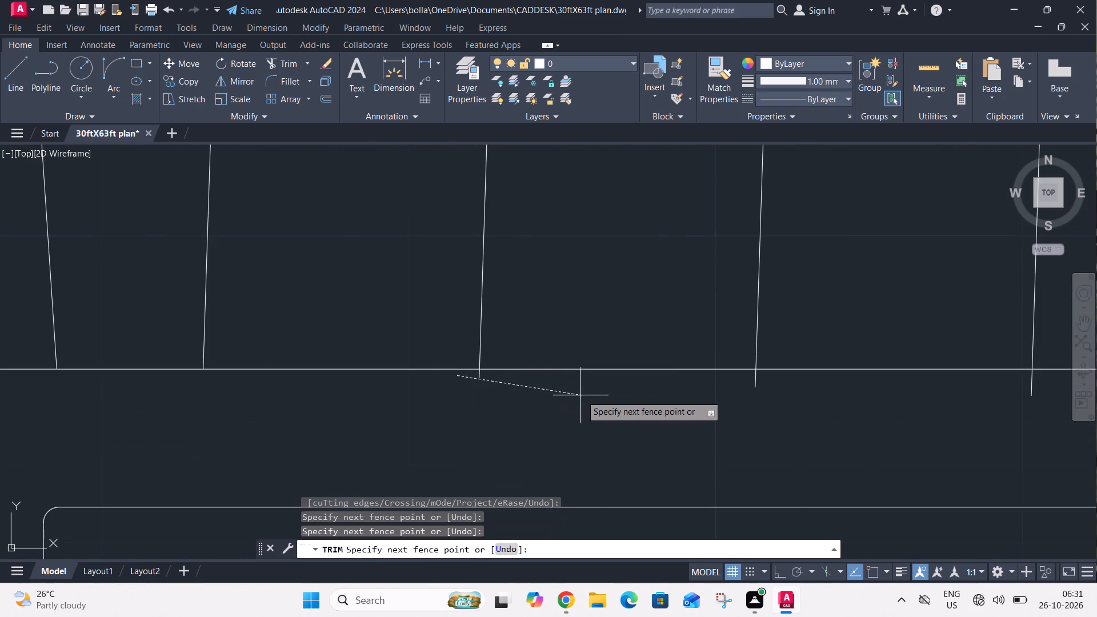
pyautogui.scroll(-2, 581, 395)
pyautogui.click(776, 393)
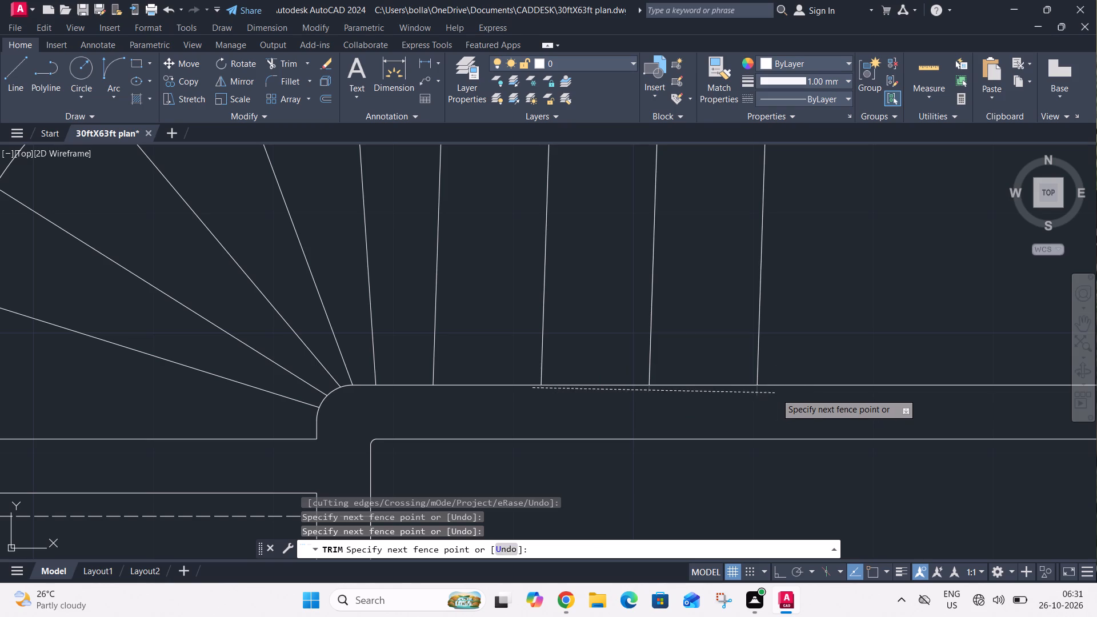
pyautogui.press('Escape')
pyautogui.scroll(-3, 676, 410)
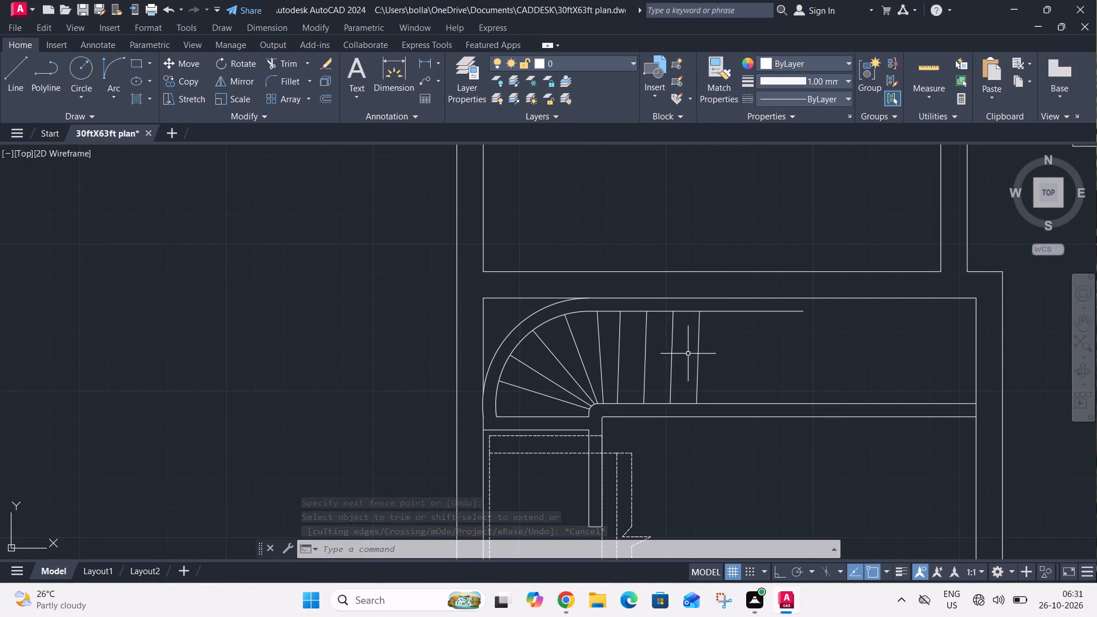
# Offset the outermost near-vertical line successively at 9" spacing to add two more lines.
pyautogui.write('o')
pyautogui.press('space')
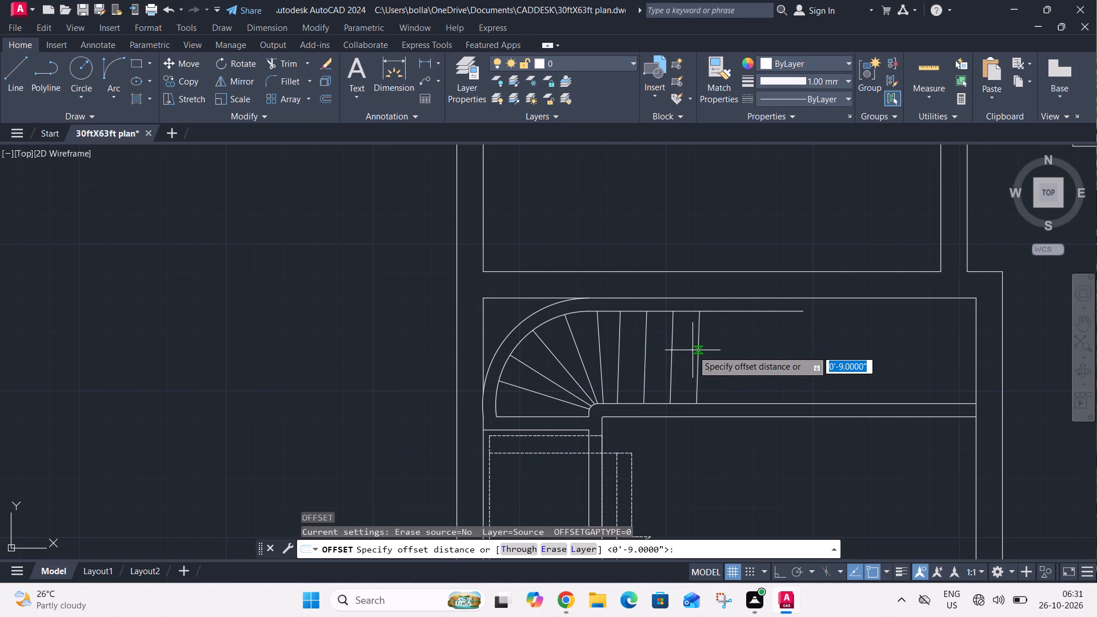
pyautogui.press('space')
pyautogui.click(698, 357)
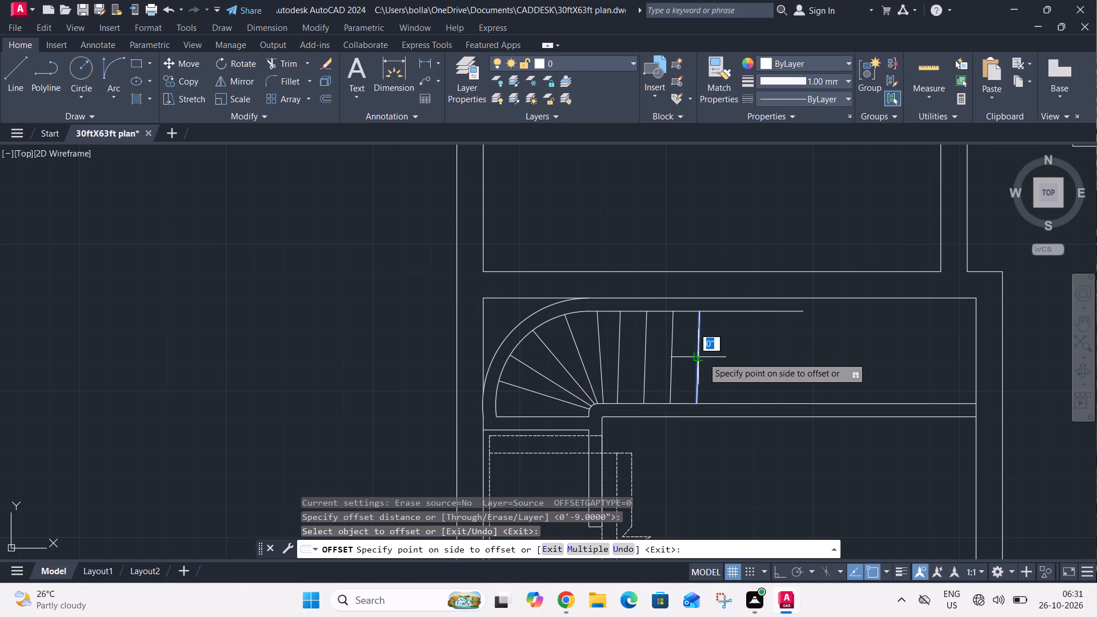
pyautogui.click(709, 357)
pyautogui.click(723, 366)
pyautogui.click(738, 364)
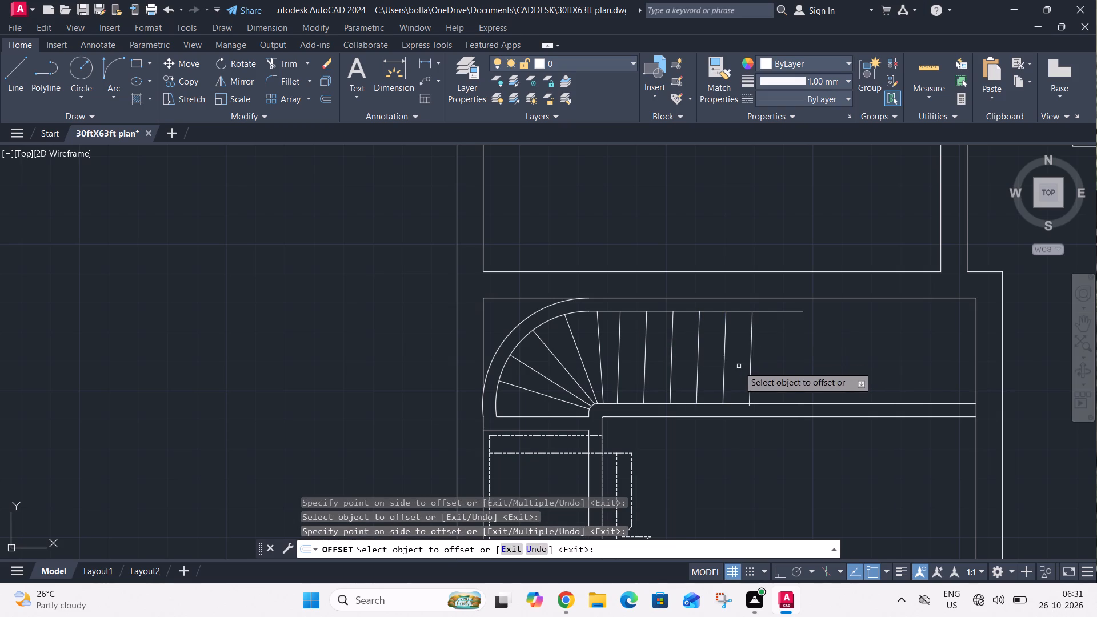
pyautogui.press('Escape')
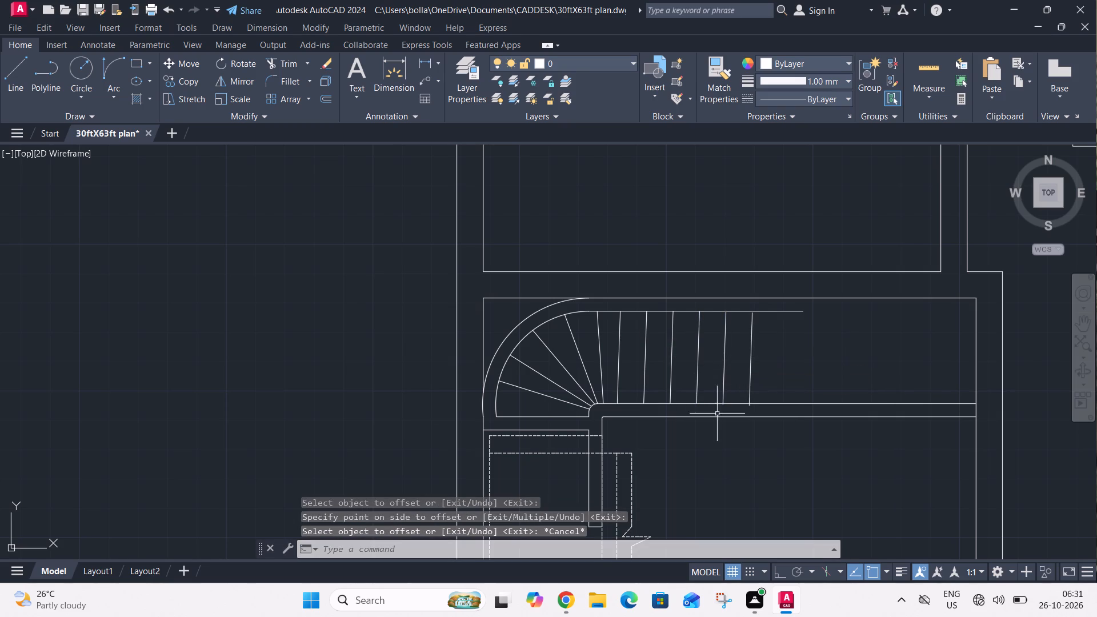
# Extend the upper ends of the two newest offset lines to the straight inner line.
pyautogui.scroll(1, 727, 406)
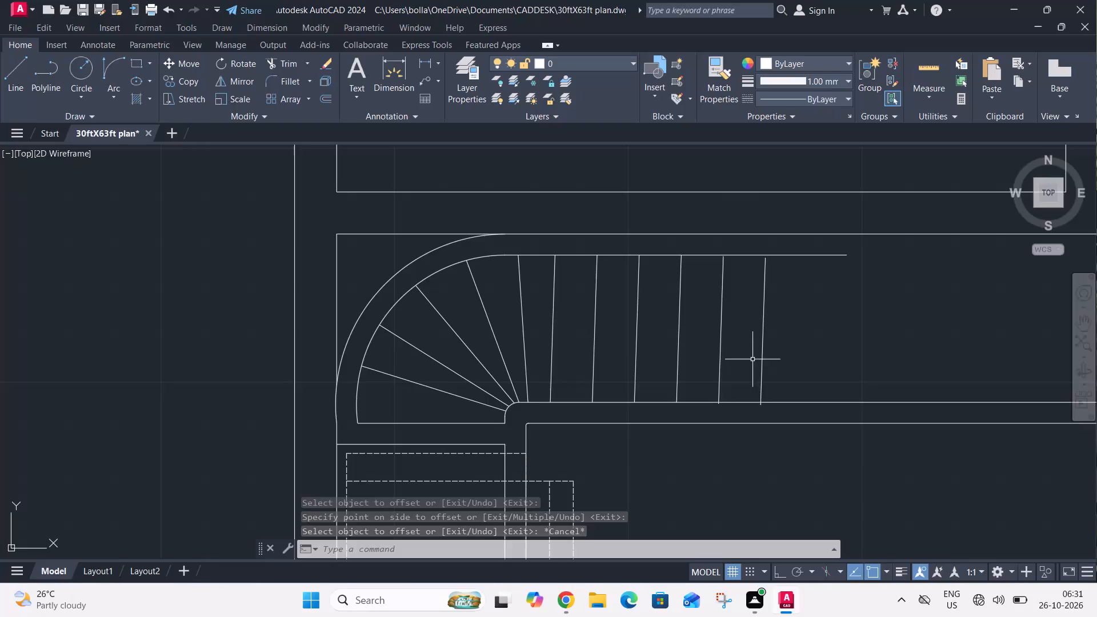
pyautogui.press('e')
pyautogui.press('x')
pyautogui.press('space')
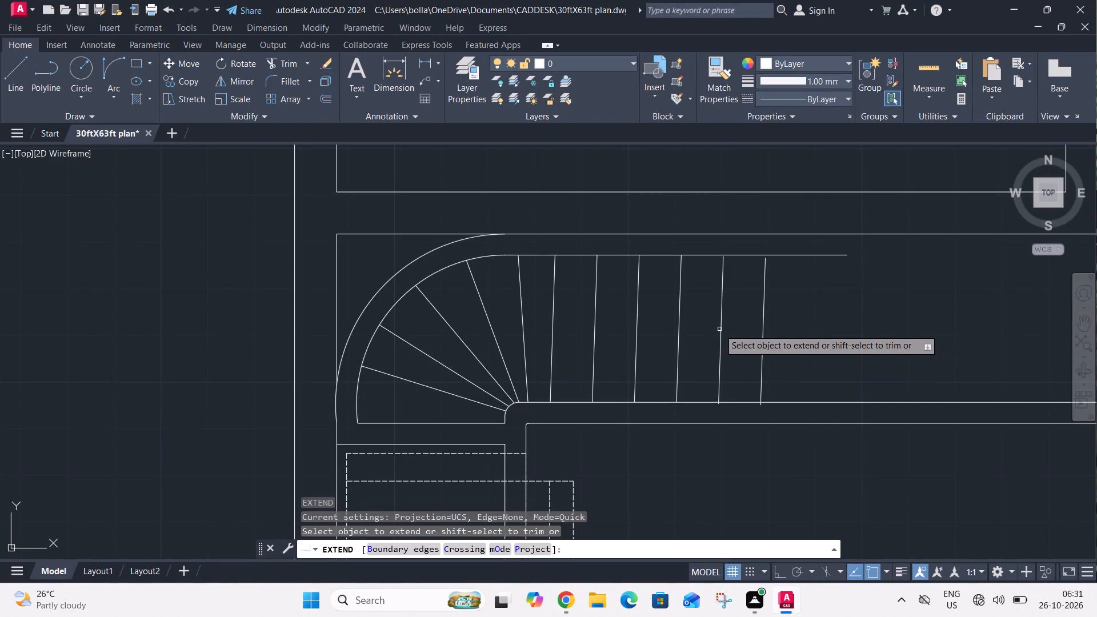
pyautogui.click(720, 327)
pyautogui.click(764, 330)
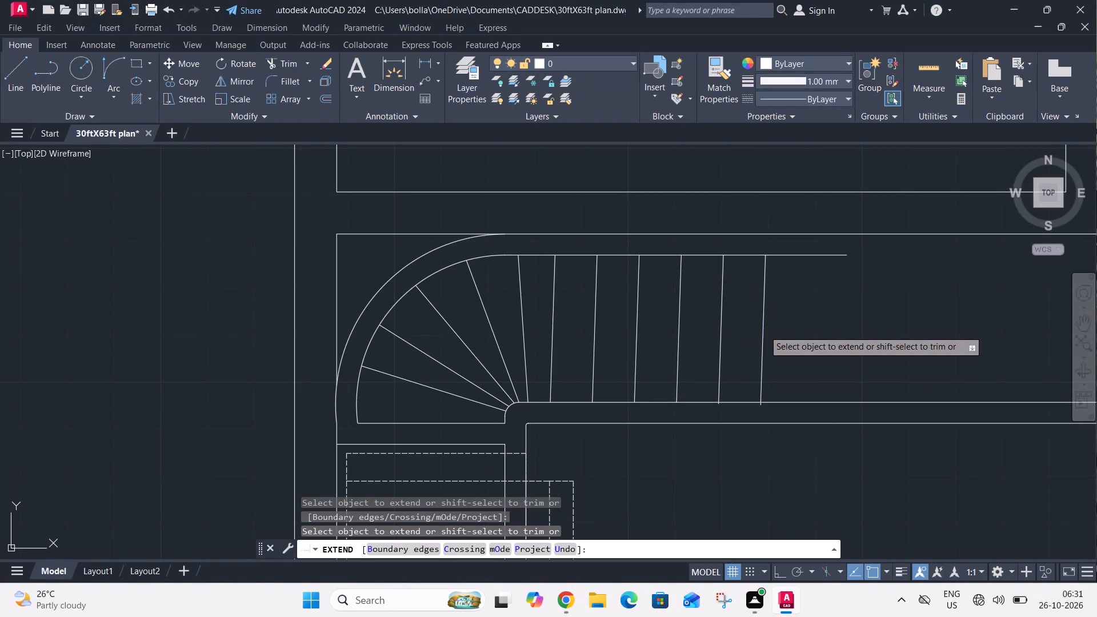
pyautogui.scroll(-2, 775, 323)
pyautogui.press('Escape')
pyautogui.scroll(2, 756, 363)
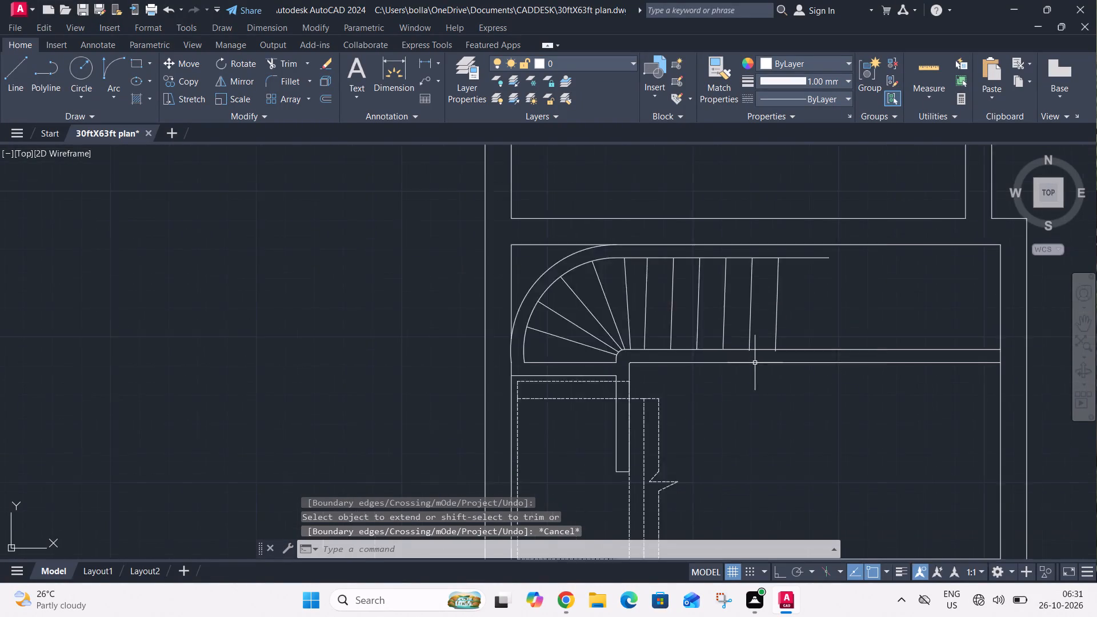
# Trim the lower ends of the two newest offset lines at the partition's upper edge.
pyautogui.press('t')
pyautogui.press('r')
pyautogui.press('space')
pyautogui.scroll(4, 745, 348)
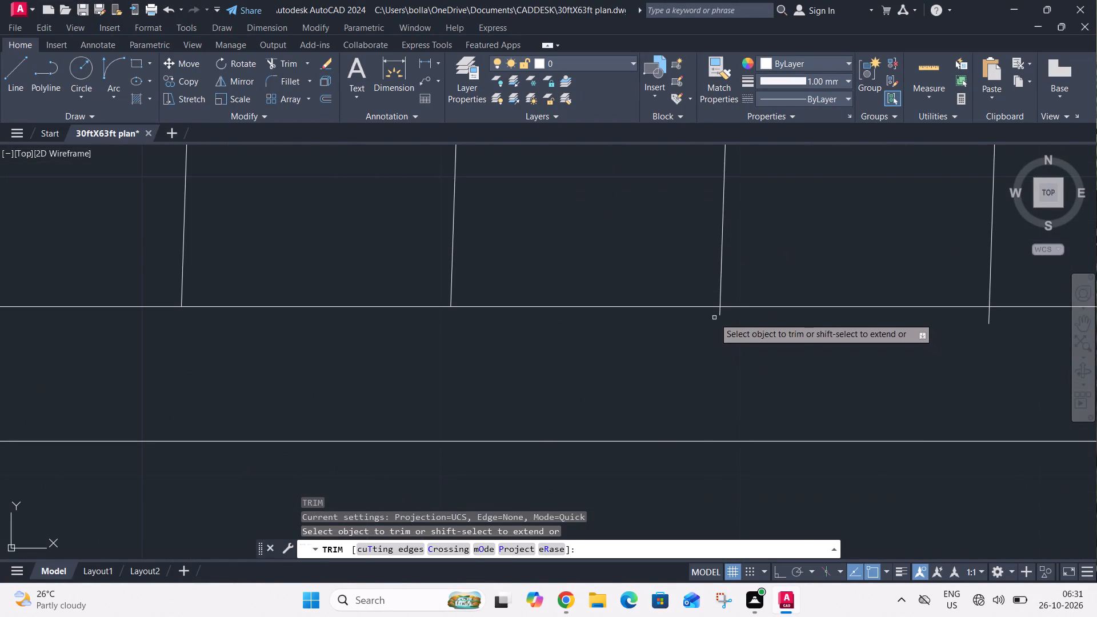
pyautogui.click(714, 311)
pyautogui.click(993, 312)
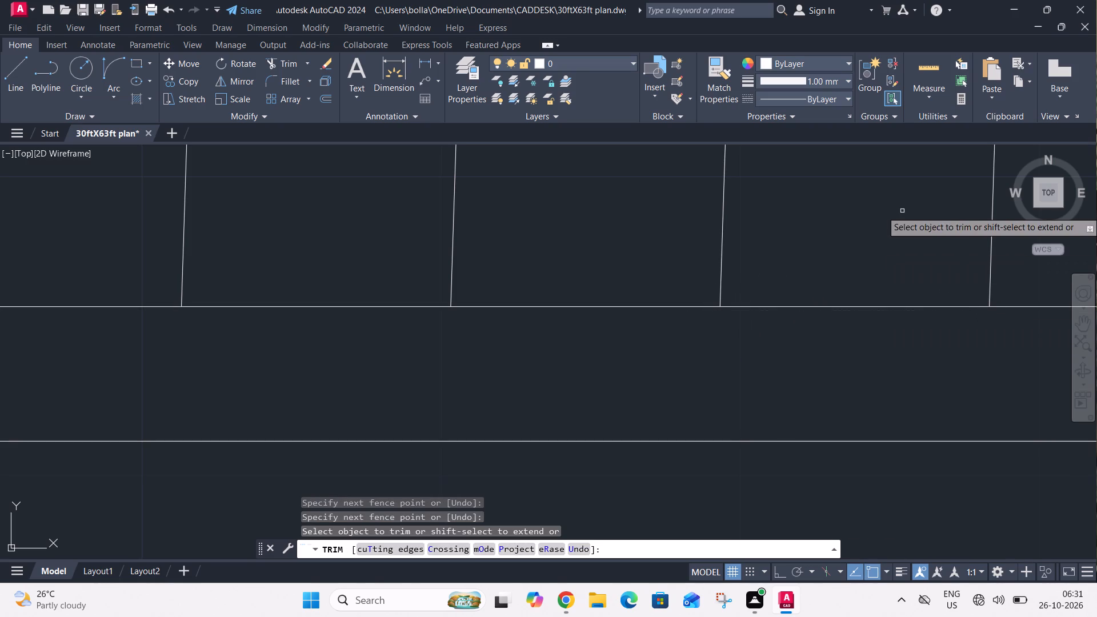
pyautogui.press('Escape')
pyautogui.scroll(-3, 775, 215)
pyautogui.moveTo(783, 251); pyautogui.dragTo(781, 252, button='middle')
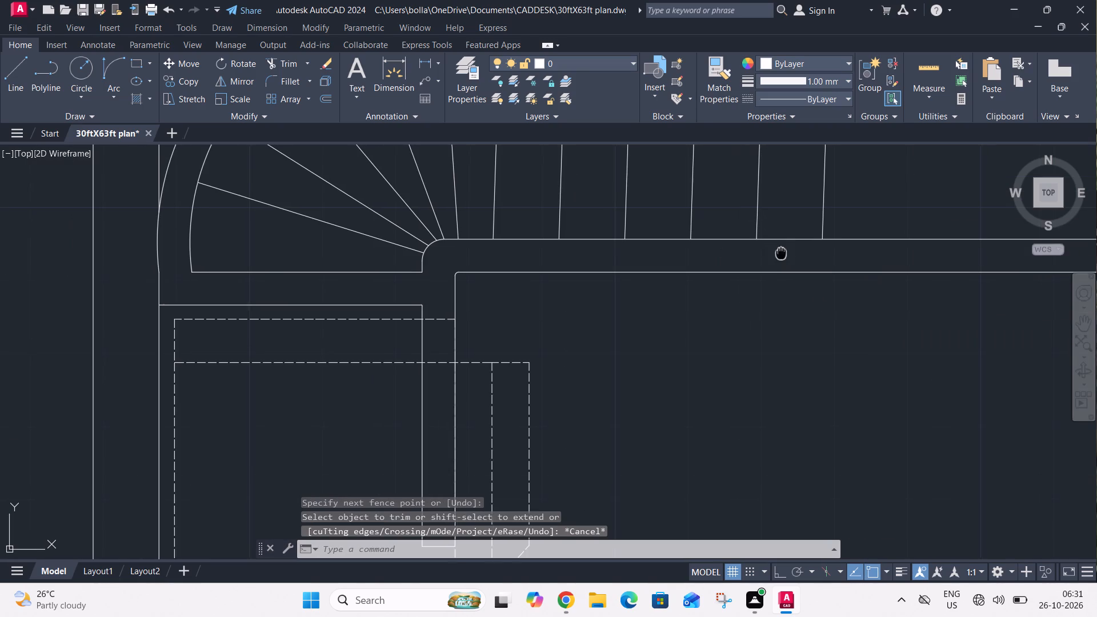
pyautogui.moveTo(781, 252); pyautogui.dragTo(635, 342, button='middle')
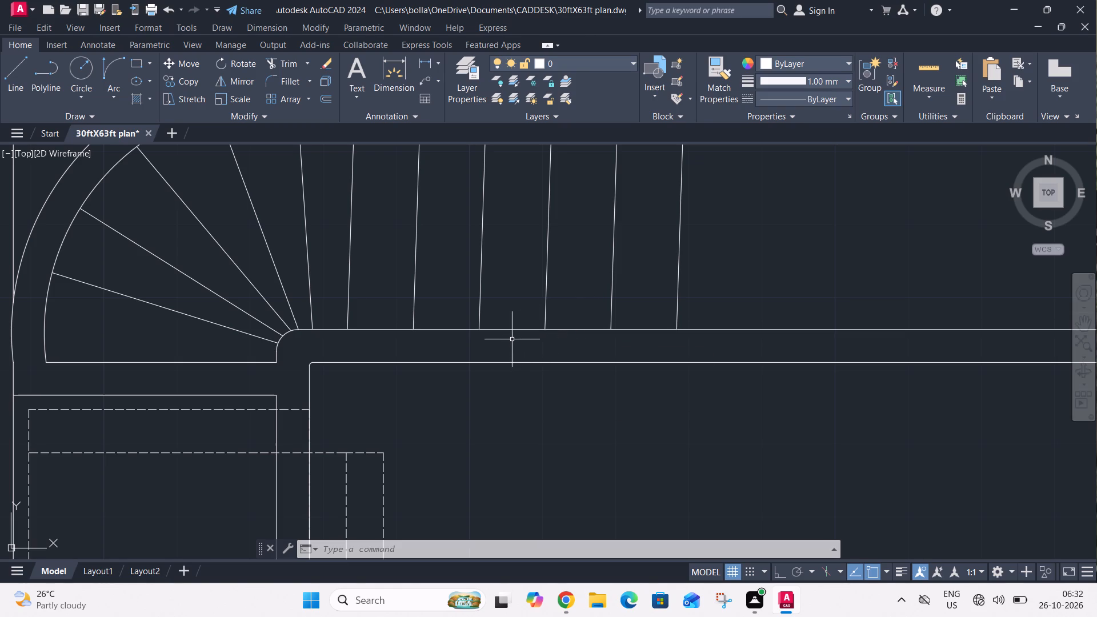
# Stretch the lower end of the third 9" offset line about 6" along its direction, past the partition's lower edge.
pyautogui.click(545, 303)
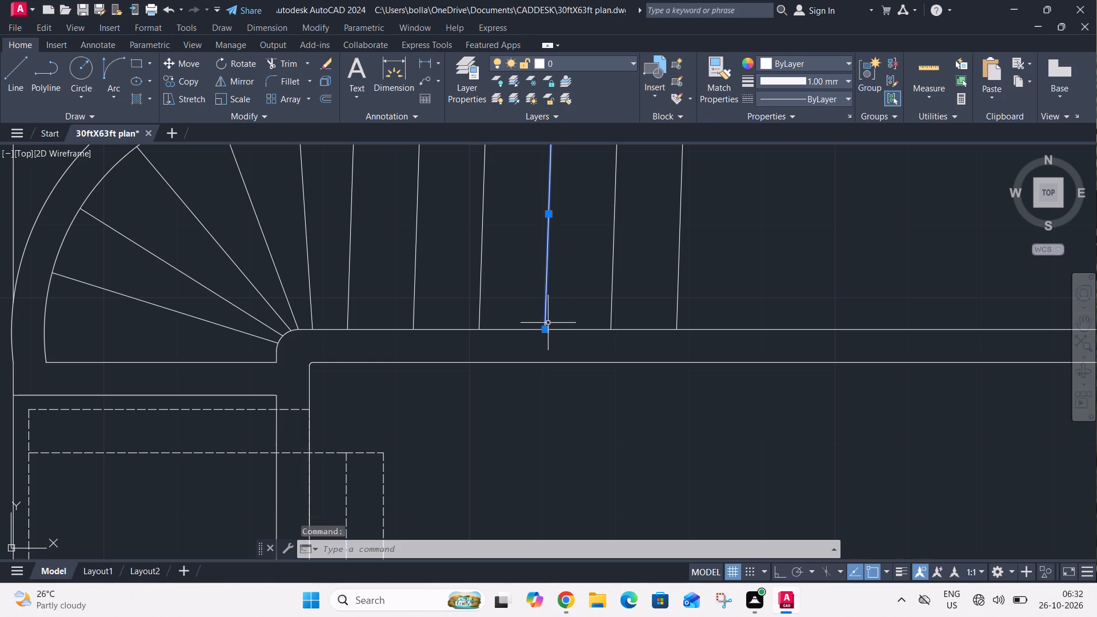
pyautogui.scroll(-2, 547, 329)
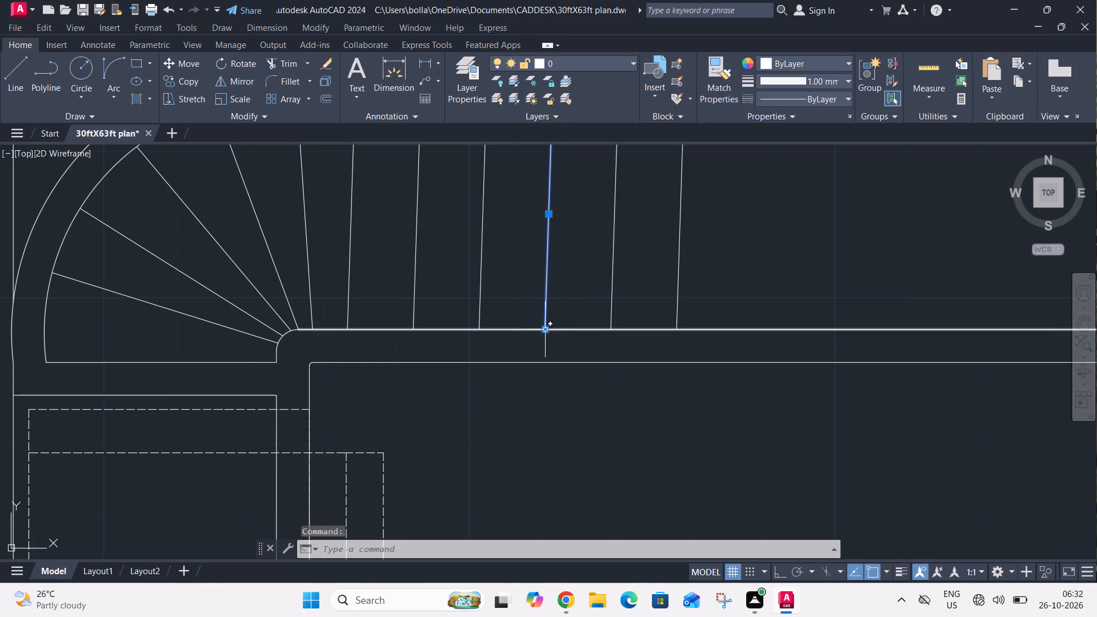
pyautogui.press('Escape')
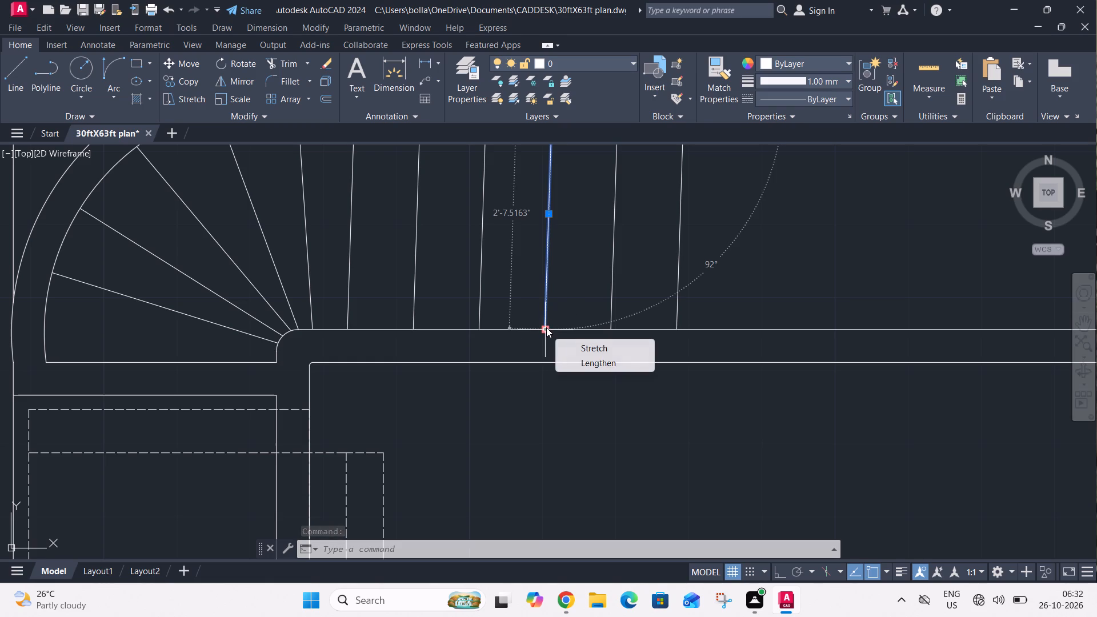
pyautogui.press('Escape')
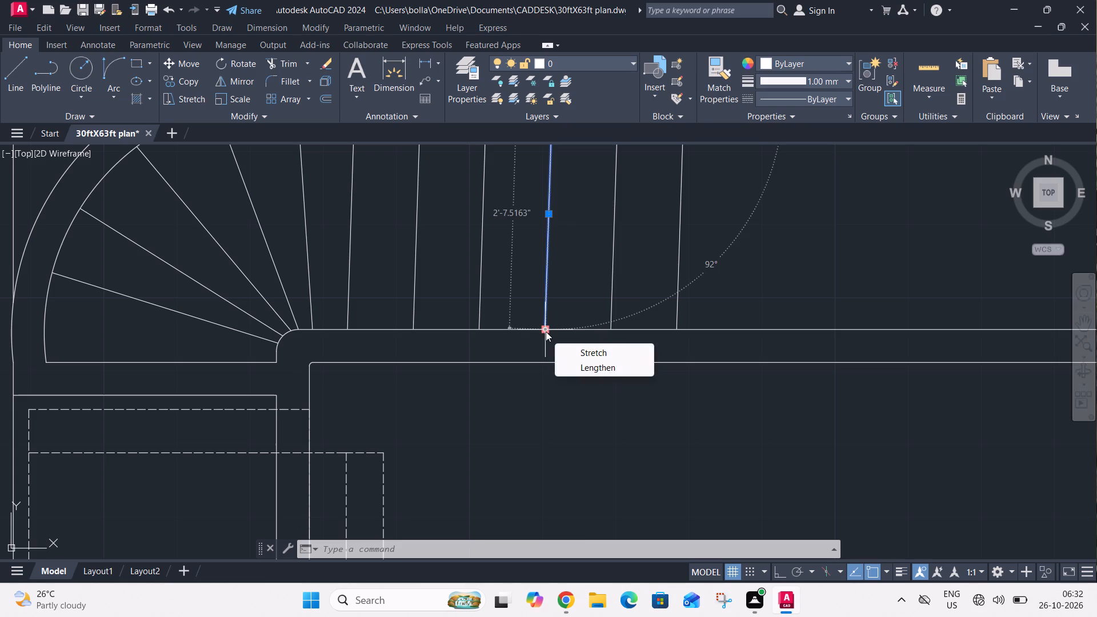
pyautogui.click(546, 331)
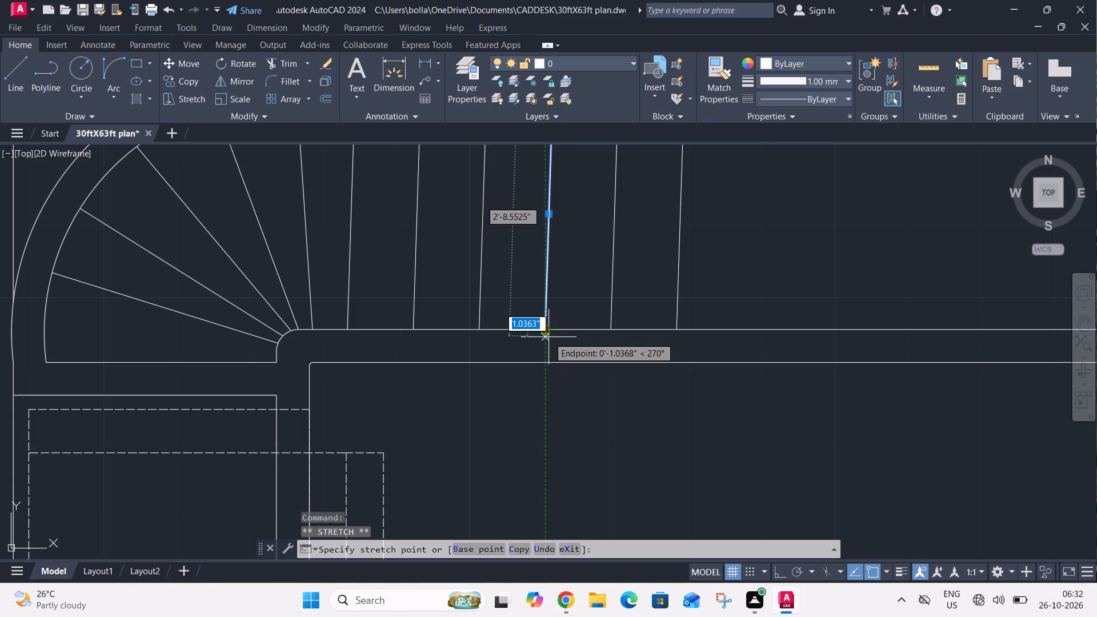
pyautogui.click(544, 371)
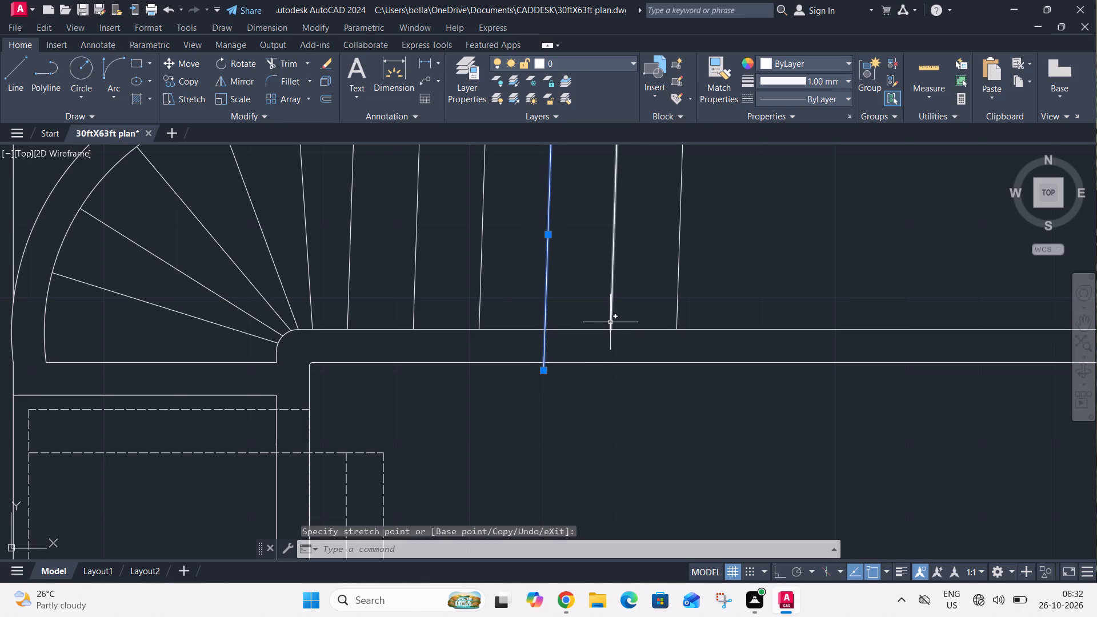
# Stretch the lower end of the fourth 9" offset line along its direction, past the partition's lower edge.
pyautogui.press('Escape')
pyautogui.click(612, 318)
pyautogui.click(611, 327)
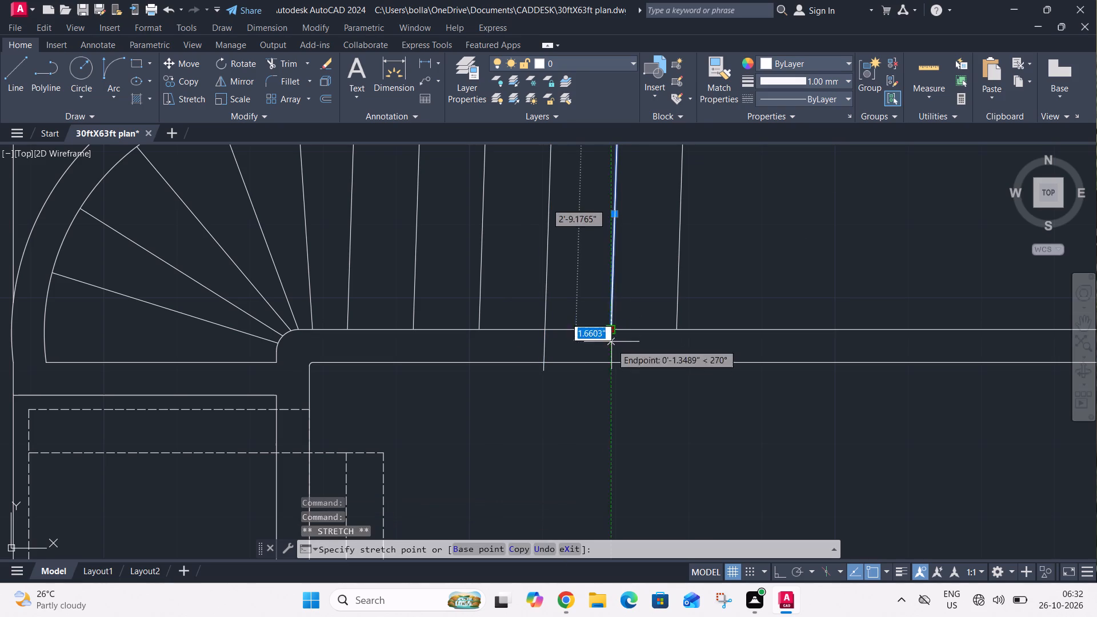
pyautogui.click(610, 375)
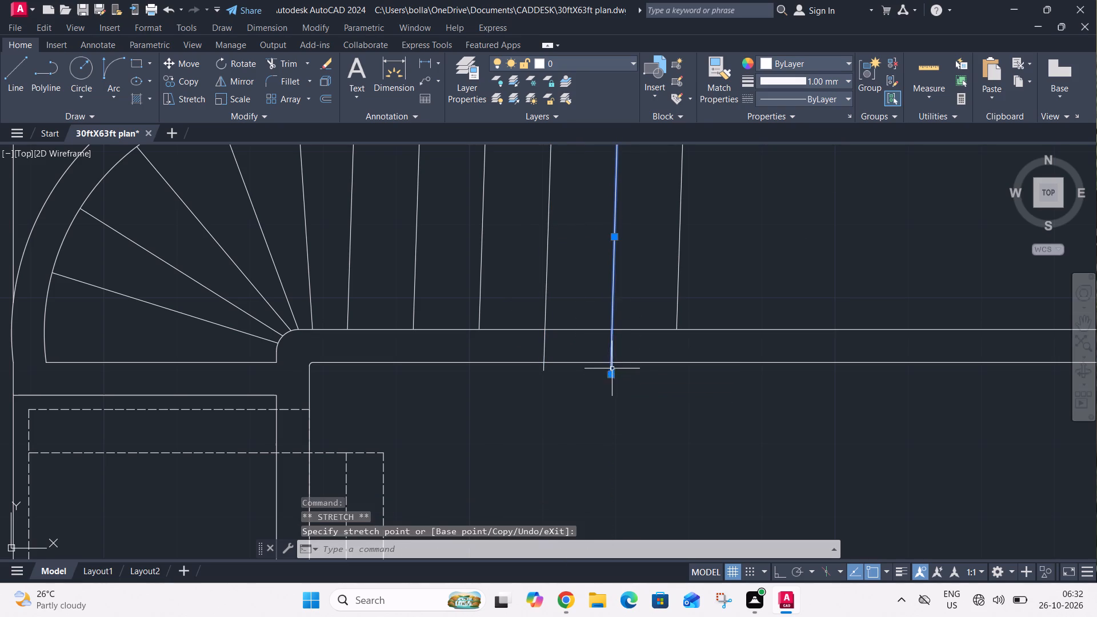
pyautogui.press('Escape')
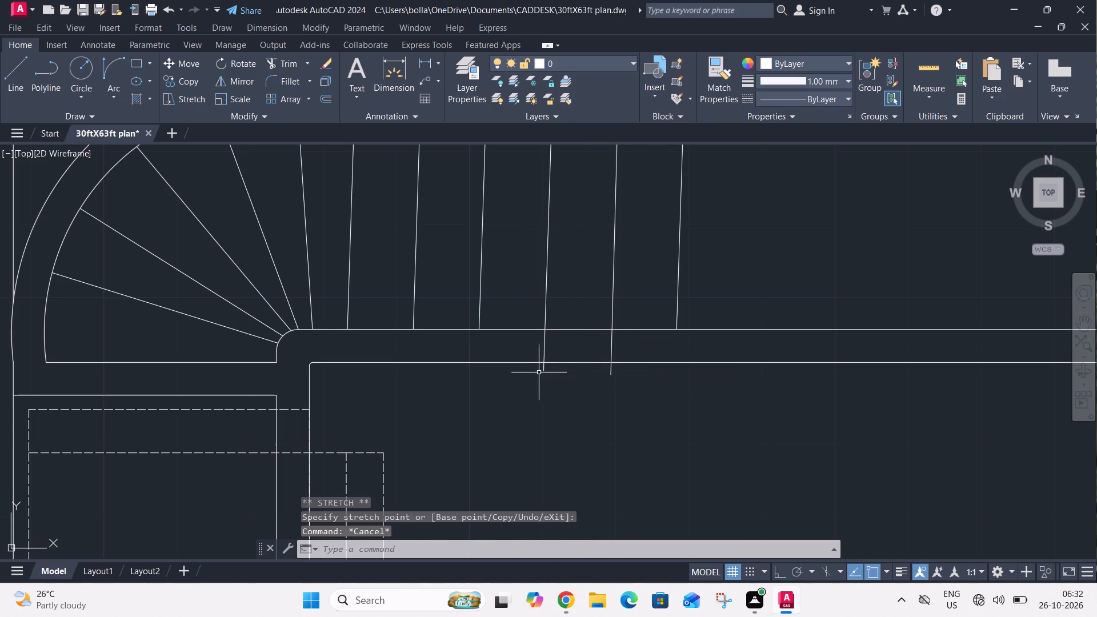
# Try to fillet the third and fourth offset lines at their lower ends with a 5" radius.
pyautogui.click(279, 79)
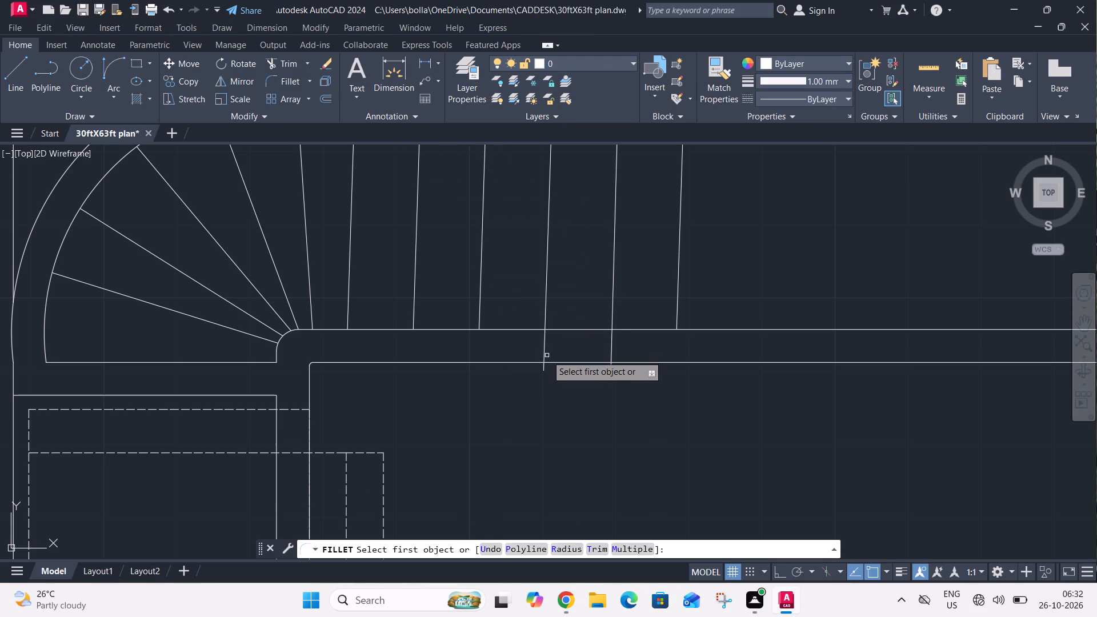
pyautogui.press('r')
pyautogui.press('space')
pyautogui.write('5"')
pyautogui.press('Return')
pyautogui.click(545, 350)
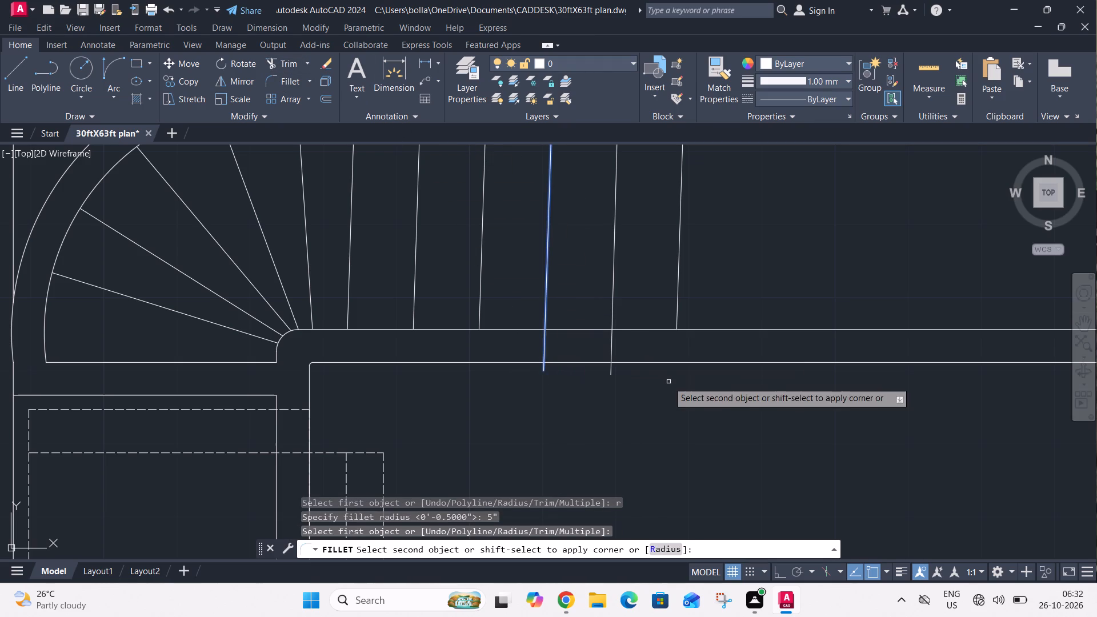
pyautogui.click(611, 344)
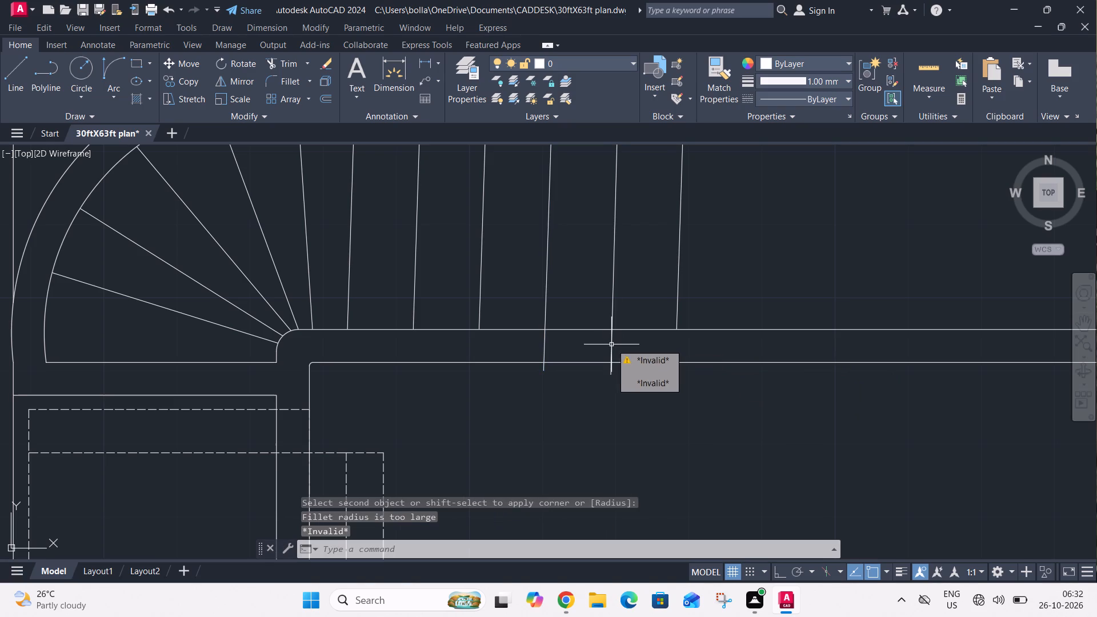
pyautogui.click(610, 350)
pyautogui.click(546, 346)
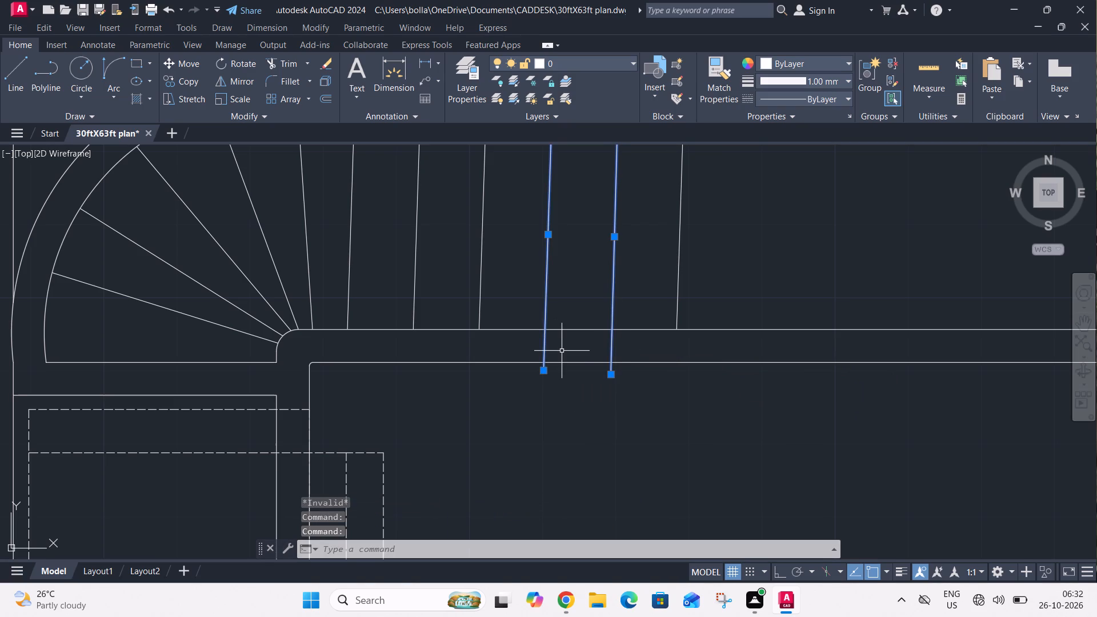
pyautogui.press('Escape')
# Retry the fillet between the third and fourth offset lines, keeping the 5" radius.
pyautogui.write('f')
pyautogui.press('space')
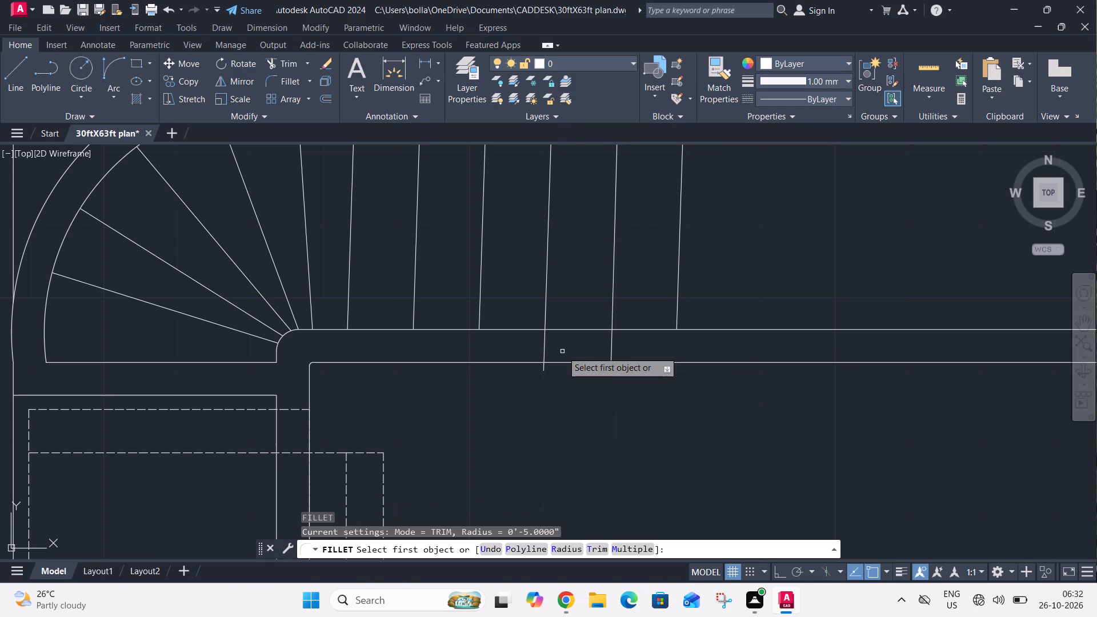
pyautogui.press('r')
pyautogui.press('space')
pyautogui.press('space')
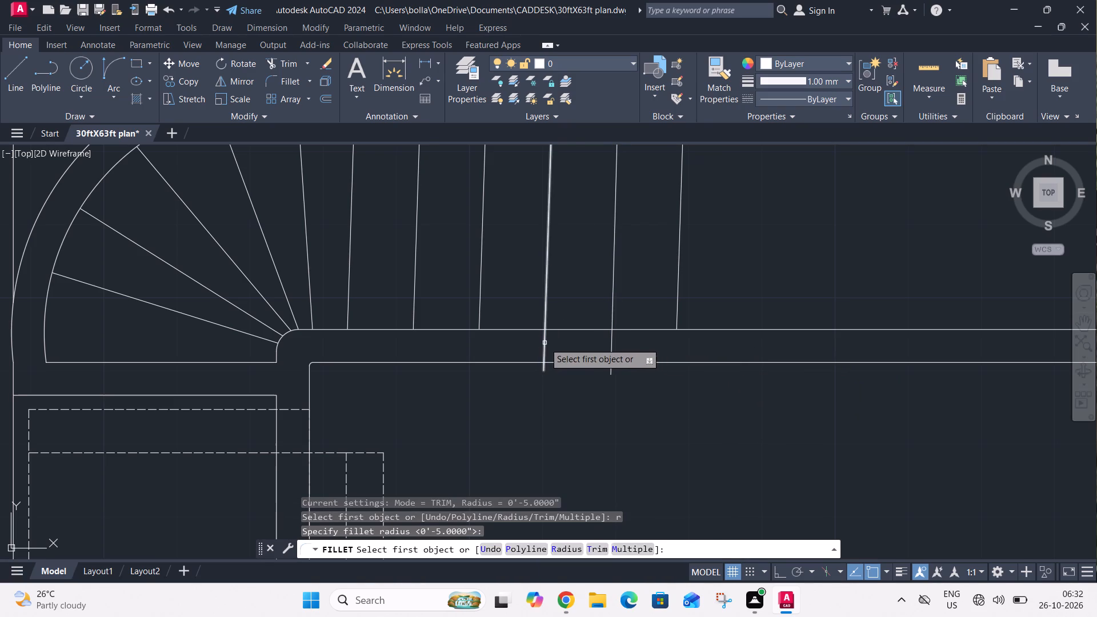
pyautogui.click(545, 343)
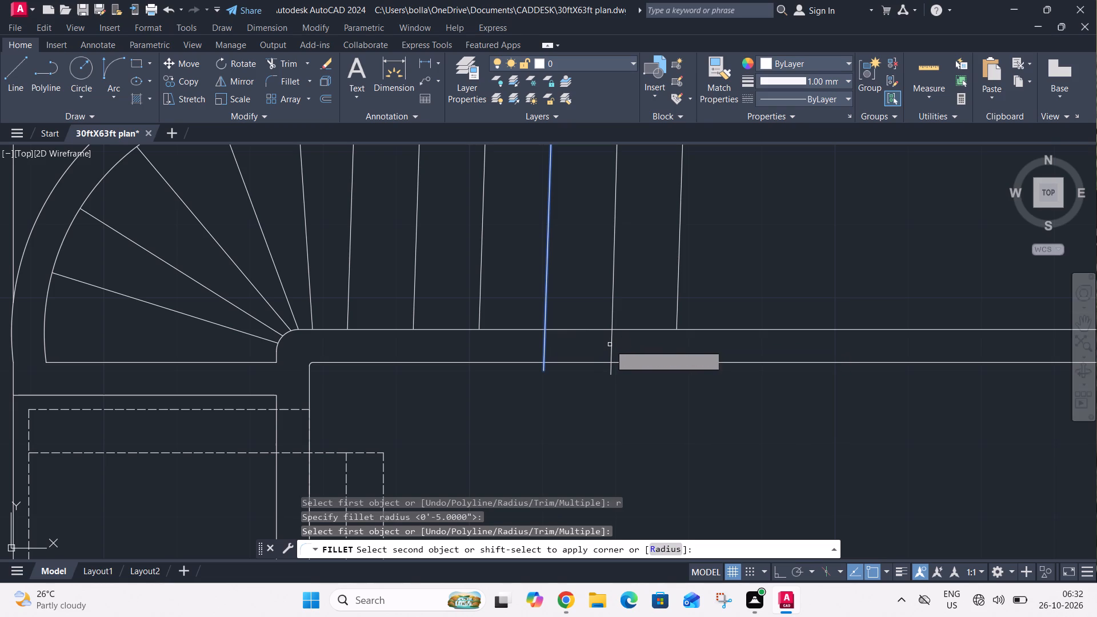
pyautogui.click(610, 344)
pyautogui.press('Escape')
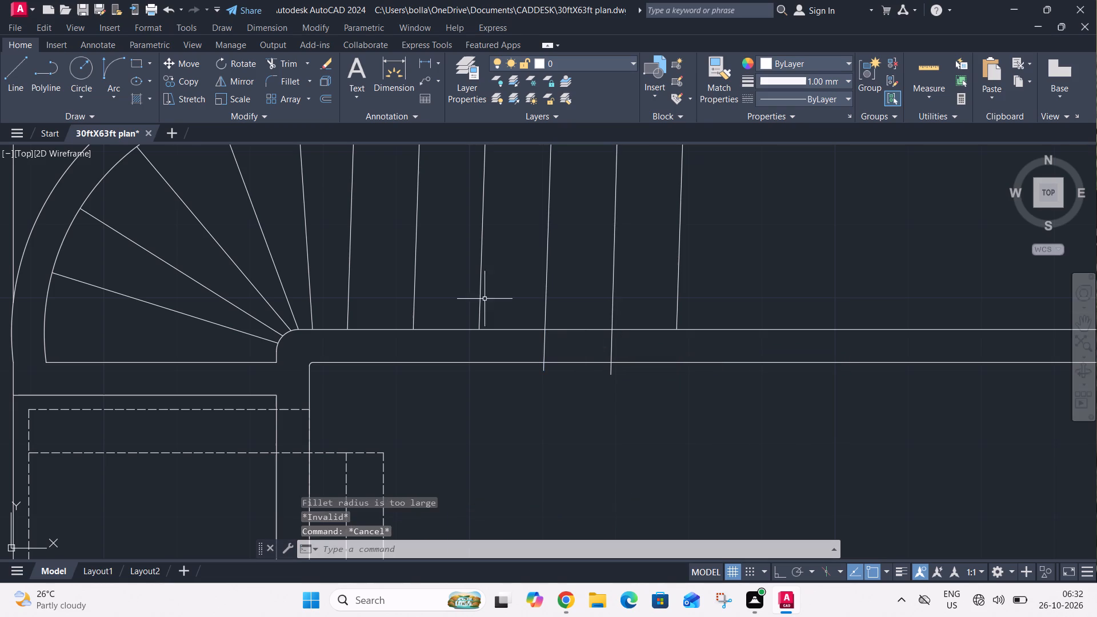
# Draw a Start, End, Direction arc bulging downward between the lower ends of the third and fourth offset lines.
pyautogui.click(117, 89)
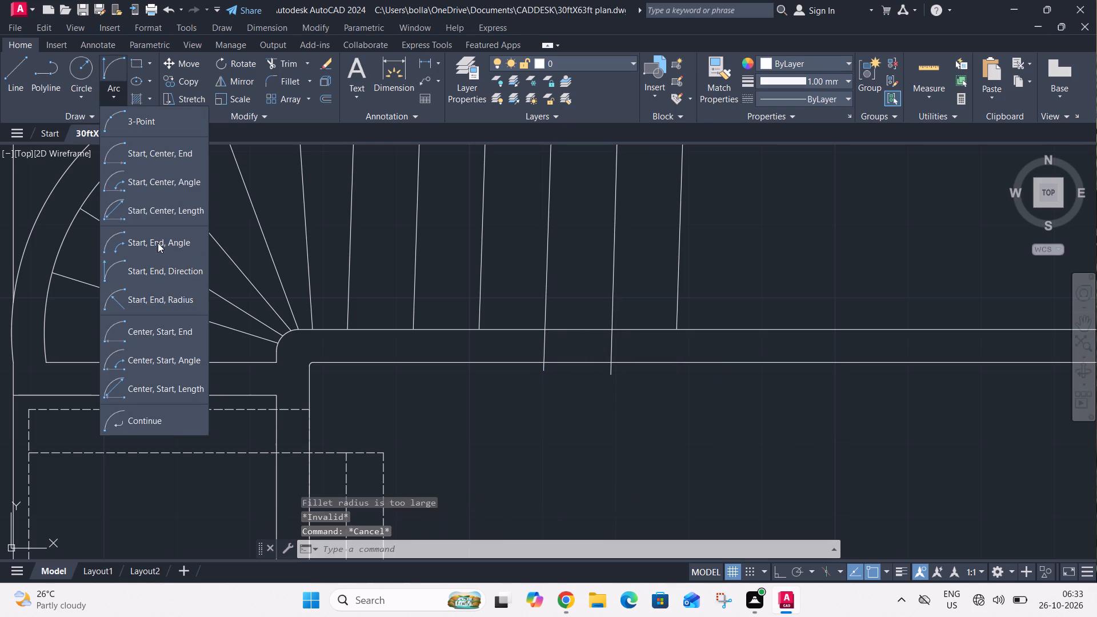
pyautogui.click(154, 267)
pyautogui.click(547, 369)
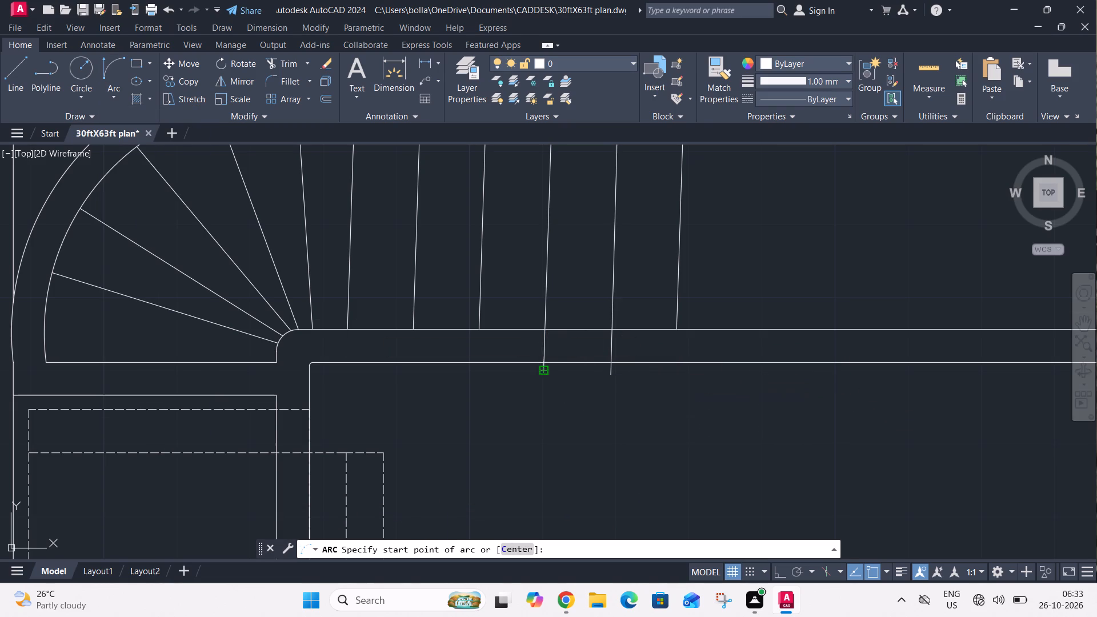
pyautogui.click(614, 371)
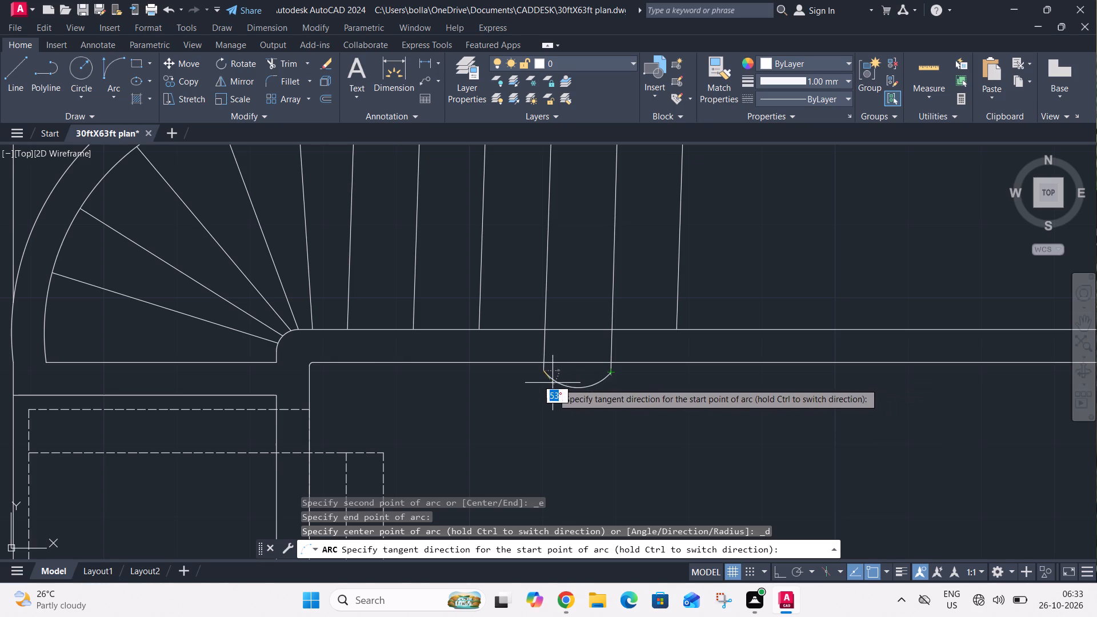
pyautogui.click(547, 391)
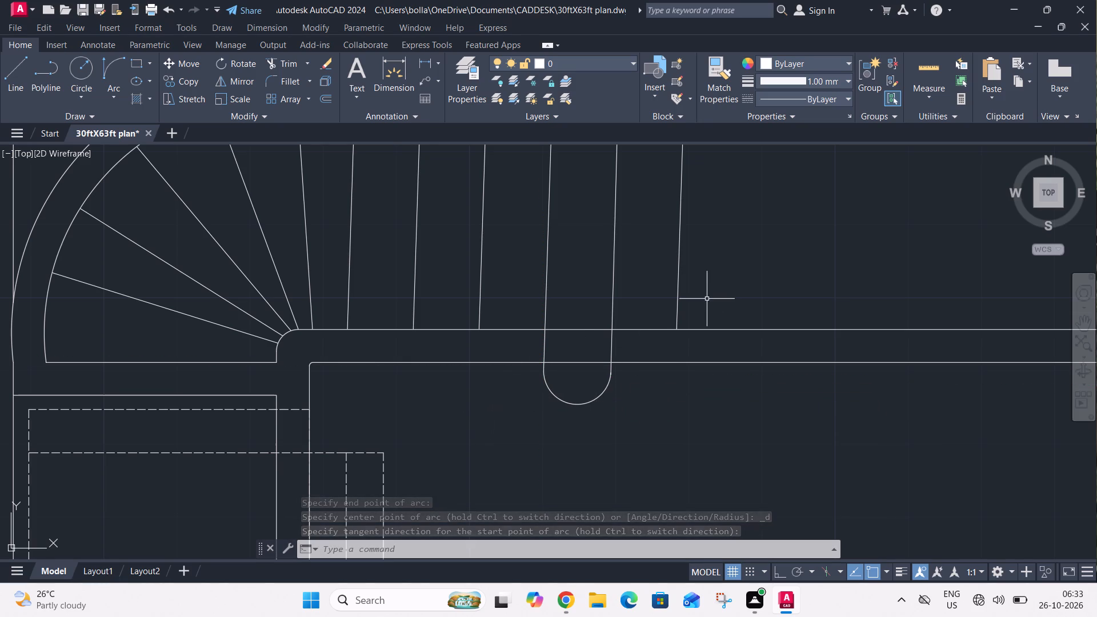
# Stretch the lower end of the outermost offset line along its direction, past the partition's lower edge.
pyautogui.click(678, 311)
pyautogui.click(677, 326)
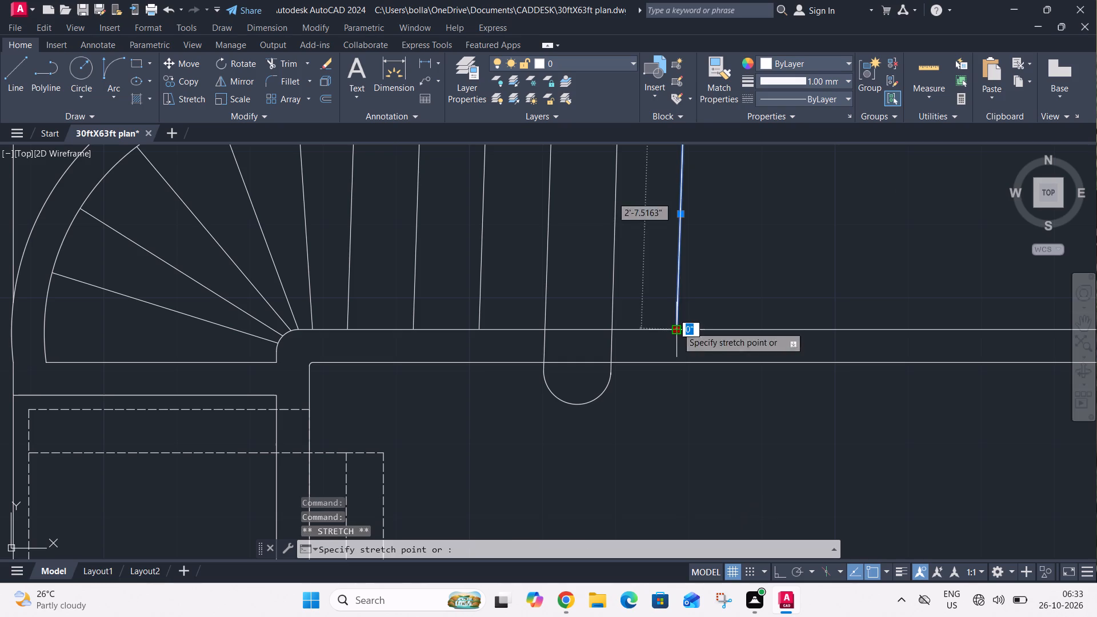
pyautogui.click(675, 379)
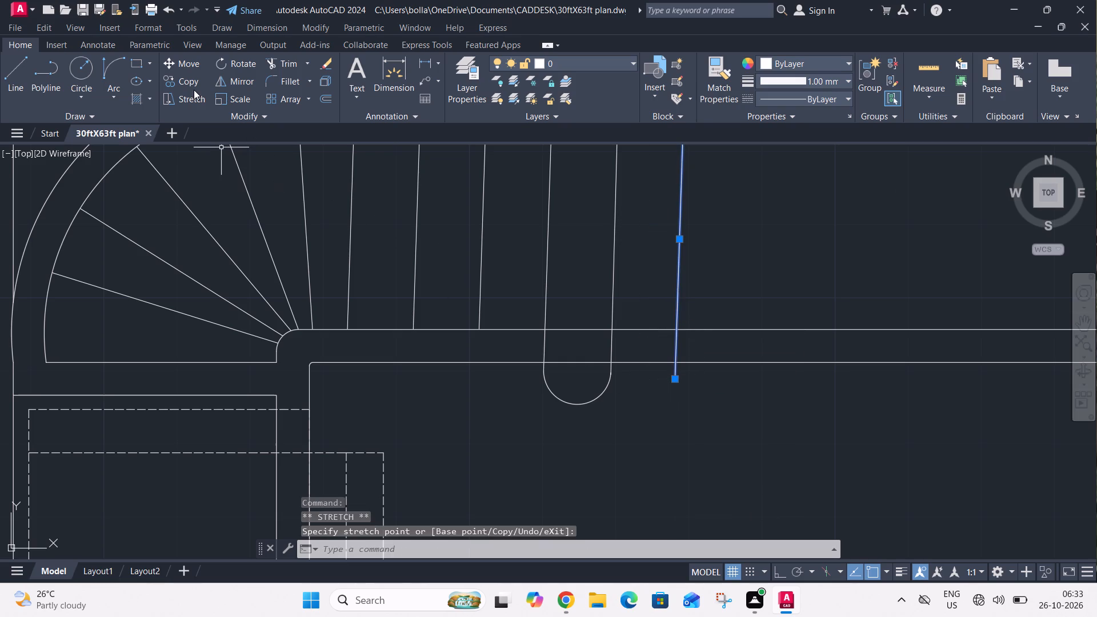
# Draw a larger Start, End, Direction arc from the third line's crossing with the partition's lower edge to the outermost line's lower end.
pyautogui.click(110, 97)
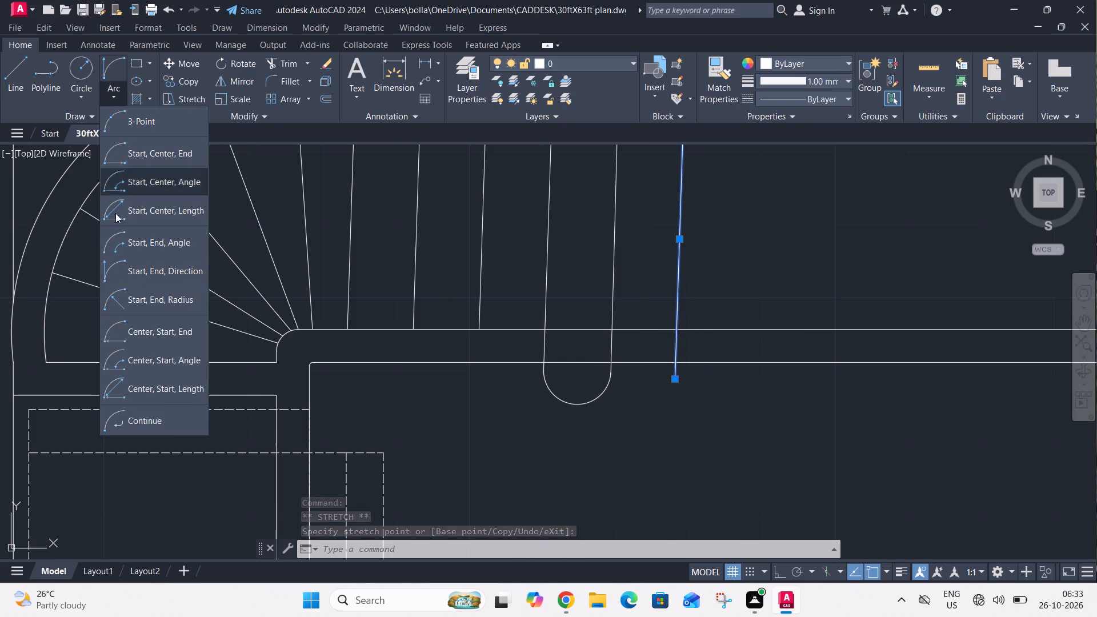
pyautogui.click(125, 271)
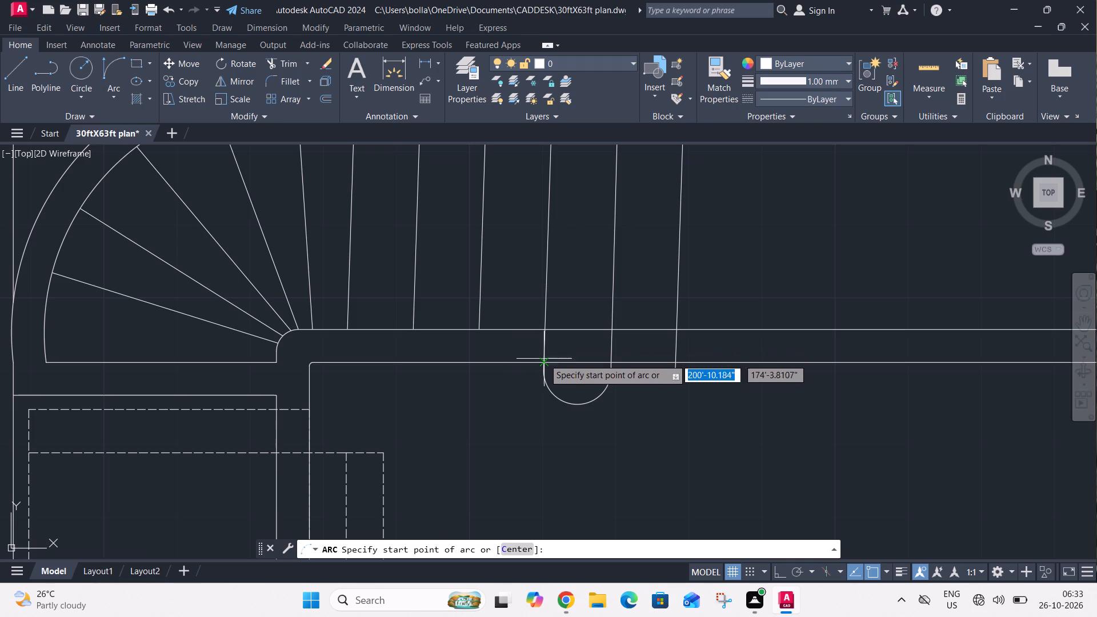
pyautogui.click(544, 362)
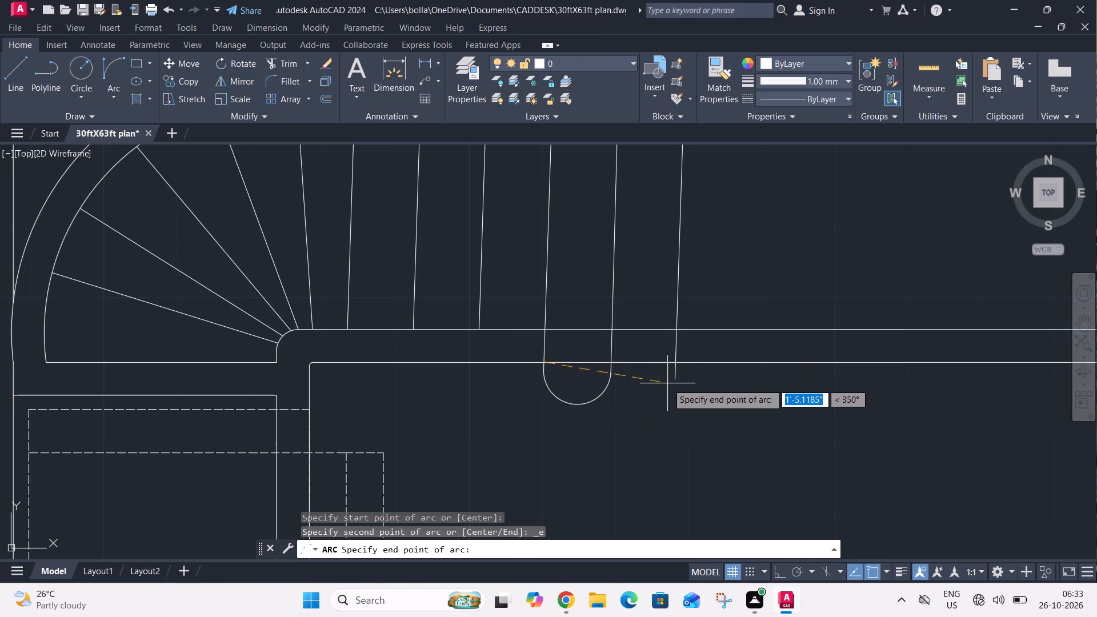
pyautogui.click(678, 382)
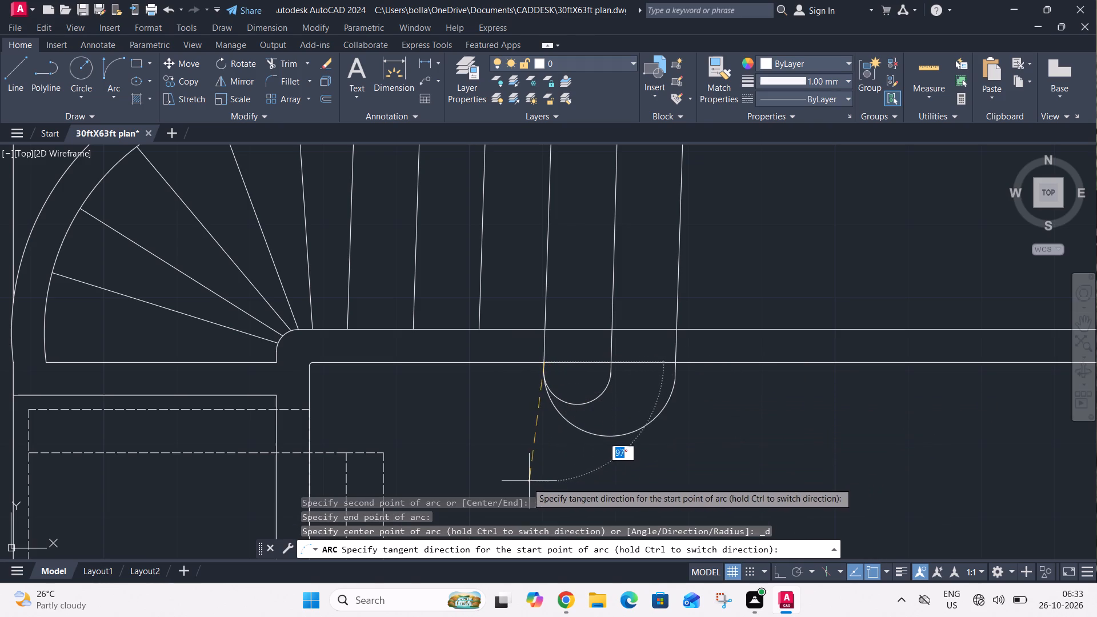
pyautogui.click(520, 482)
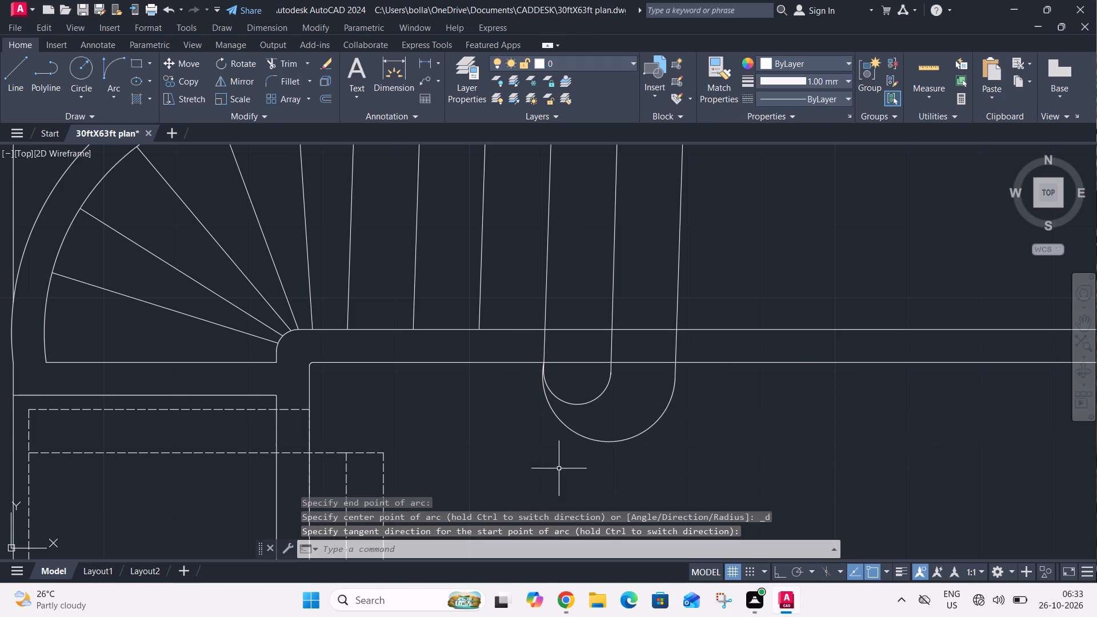
# Trim the straight inner stair line where it runs past the outermost offset line.
pyautogui.scroll(-2, 578, 375)
pyautogui.moveTo(601, 381); pyautogui.dragTo(547, 392, button='middle')
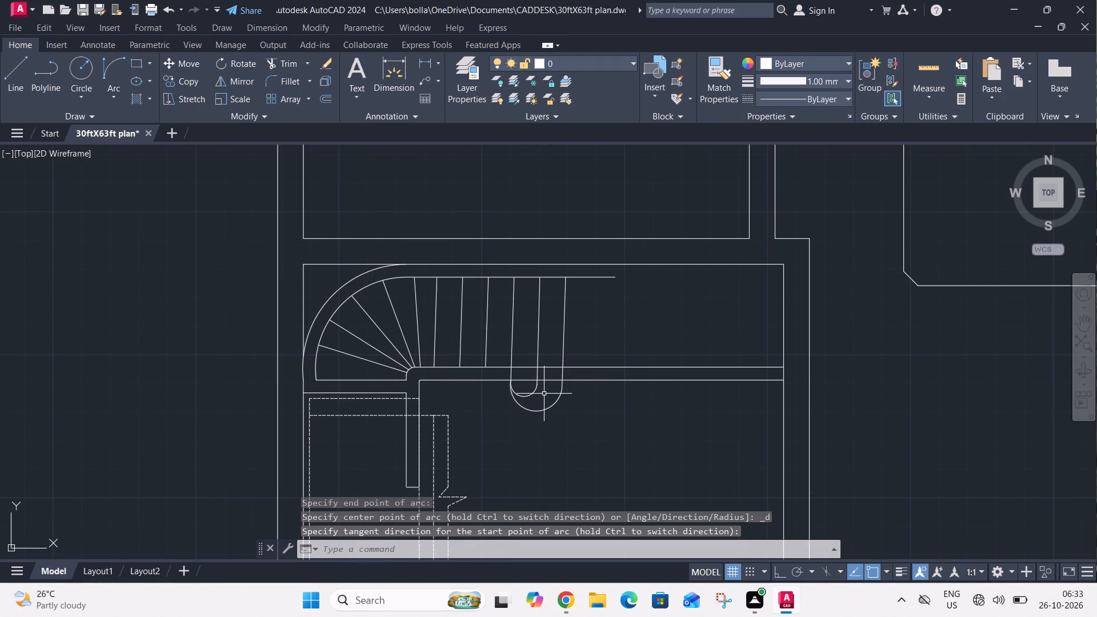
pyautogui.press('t')
pyautogui.press('r')
pyautogui.press('space')
pyautogui.scroll(2, 596, 301)
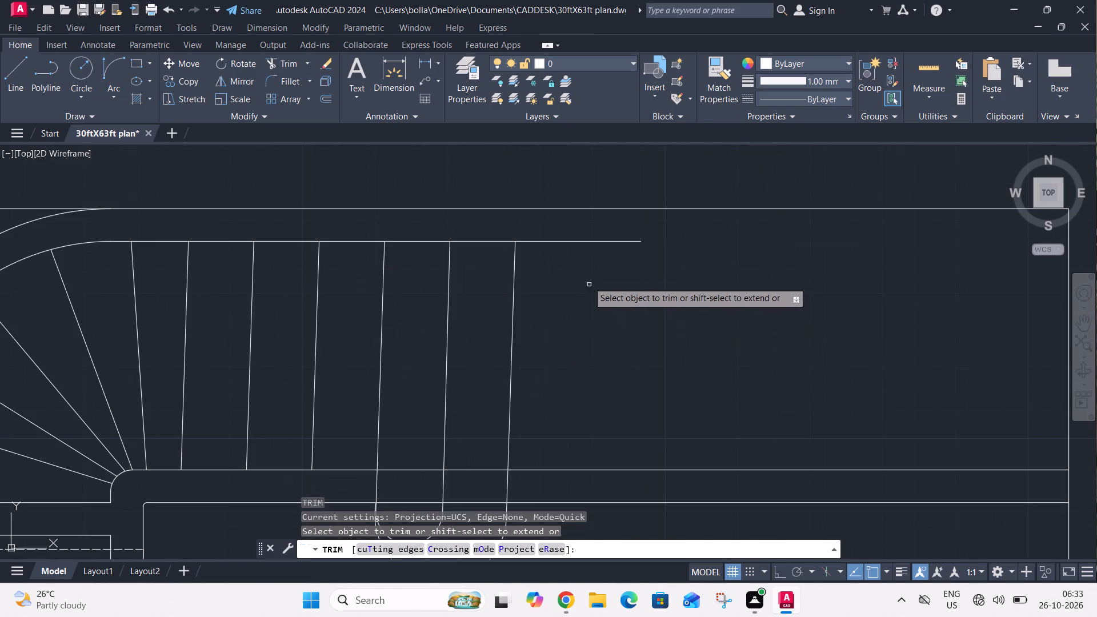
pyautogui.click(574, 234)
pyautogui.click(570, 273)
pyautogui.press('Escape')
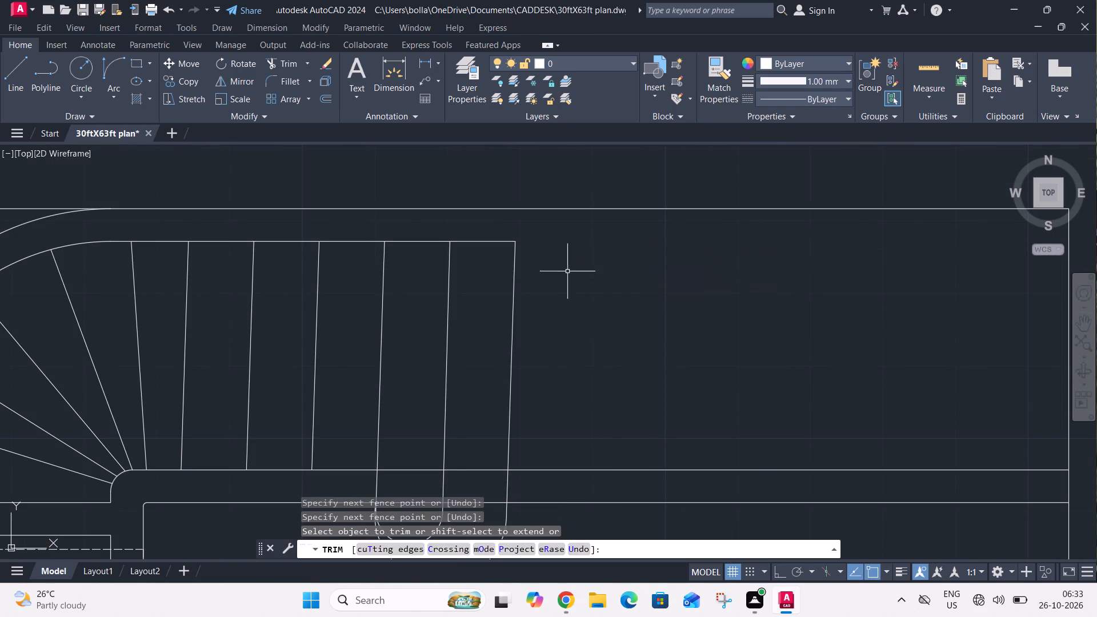
# Extend the upper end of the outermost offset line to the wall line above the stair.
pyautogui.write('ex')
pyautogui.press('space')
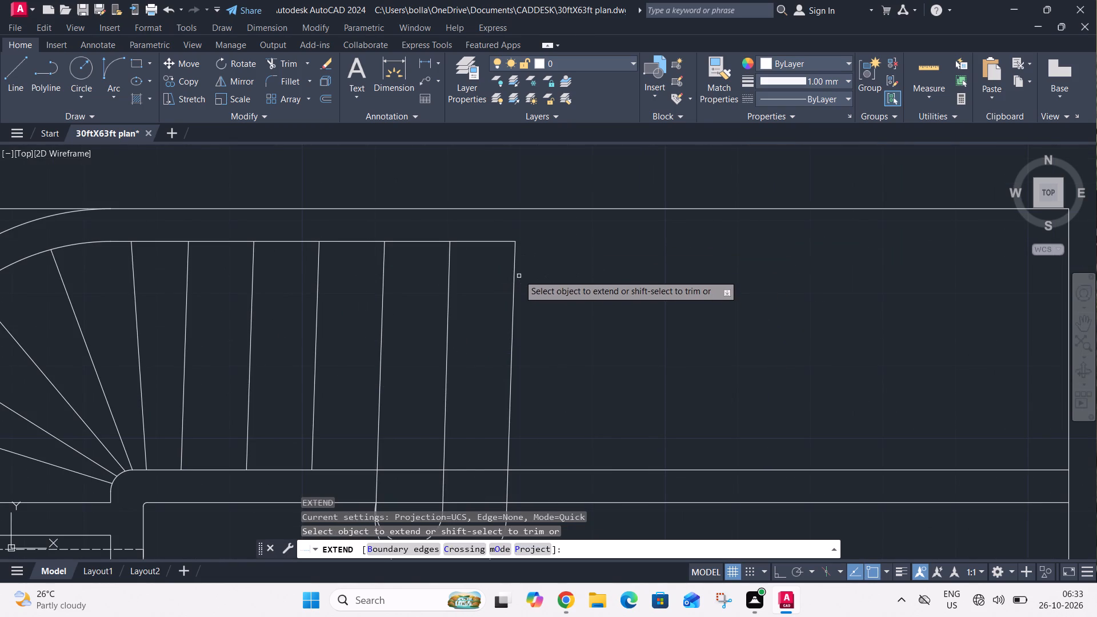
pyautogui.click(513, 257)
pyautogui.press('Escape')
# Trim both partition lines between the outermost offset line and the far wall.
pyautogui.scroll(-3, 538, 256)
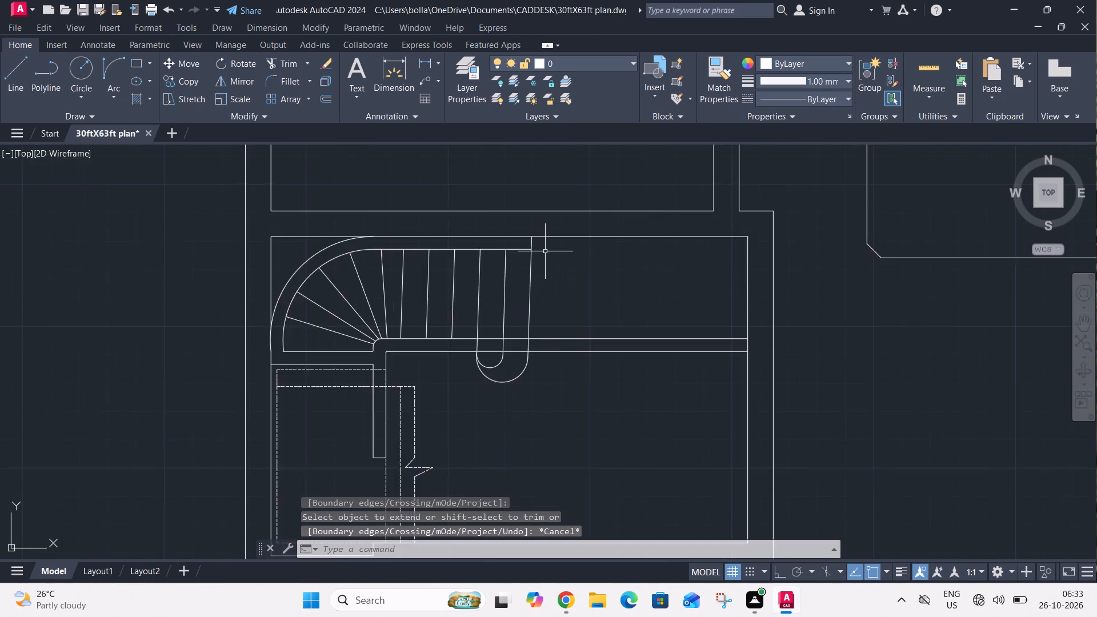
pyautogui.press('t')
pyautogui.press('r')
pyautogui.press('space')
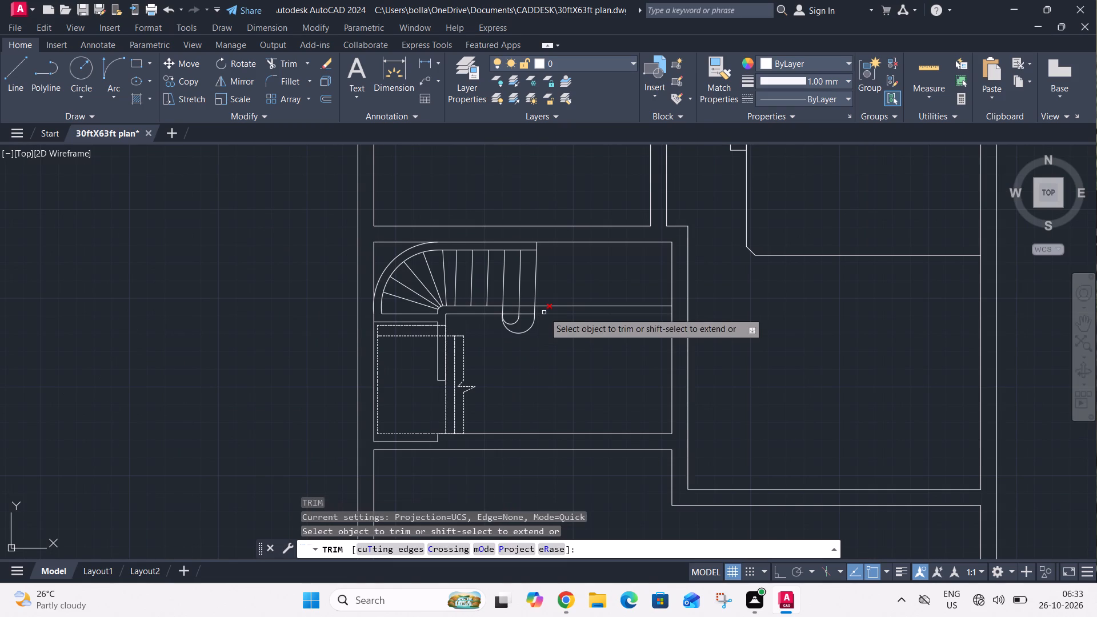
pyautogui.scroll(2, 524, 307)
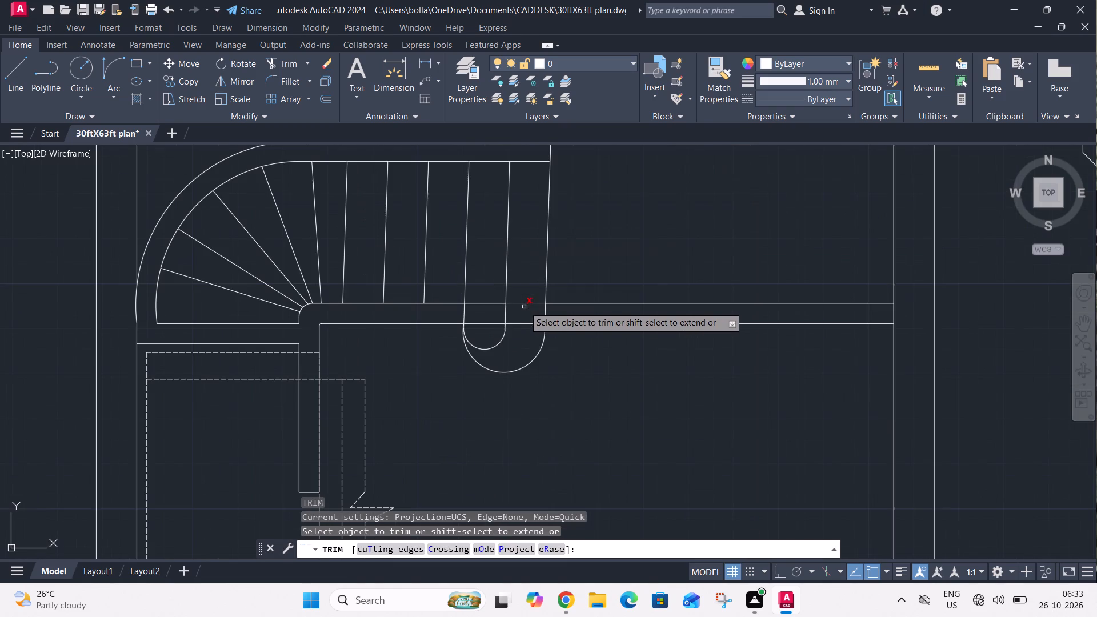
pyautogui.click(592, 294)
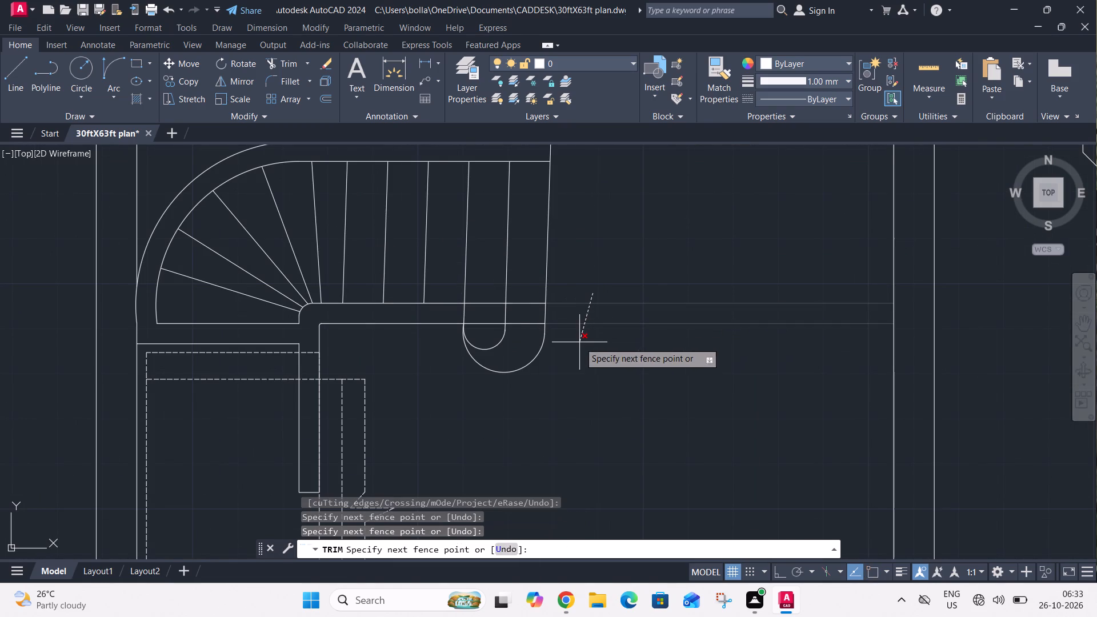
pyautogui.click(579, 342)
pyautogui.press('Escape')
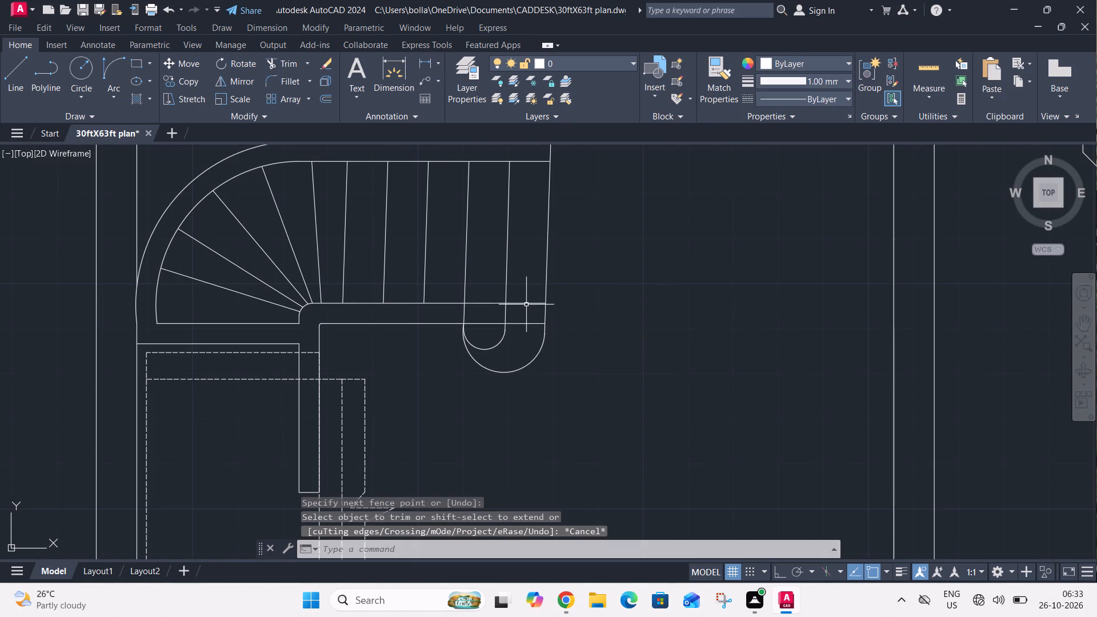
# Shorten both partition lines by stretching their free ends back to a point just short of the outermost offset line.
pyautogui.click(526, 304)
pyautogui.click(544, 302)
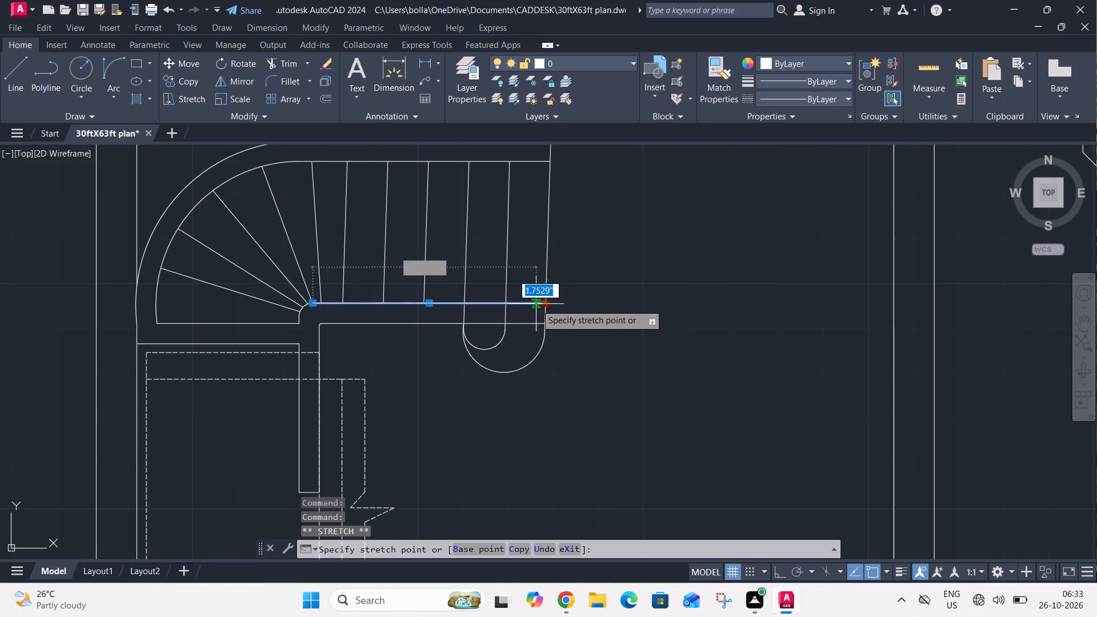
pyautogui.click(523, 306)
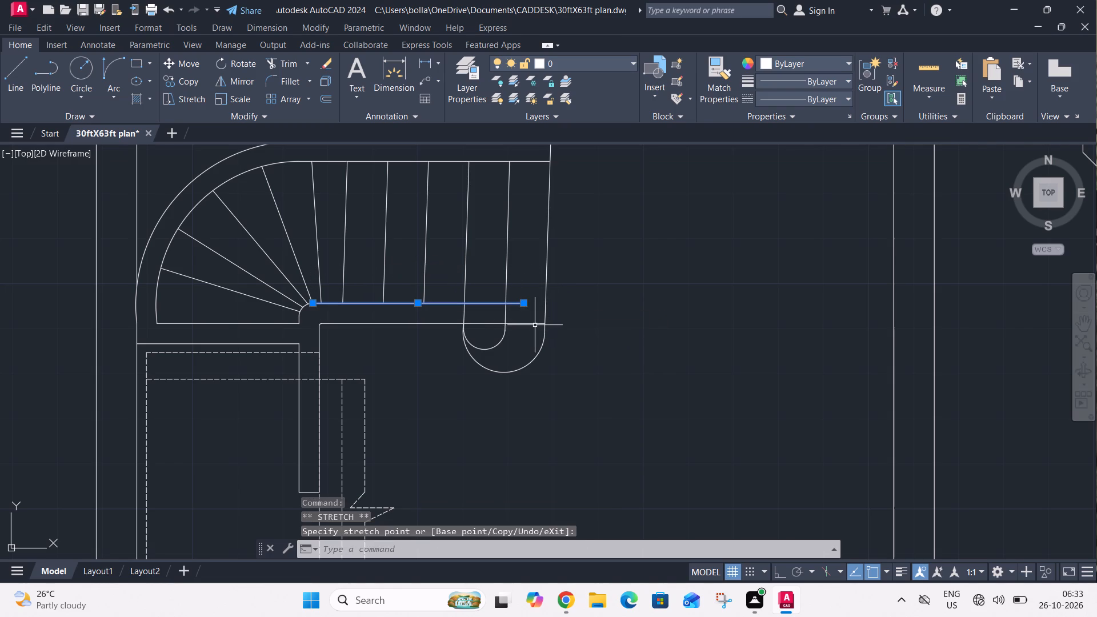
pyautogui.click(535, 324)
pyautogui.click(546, 322)
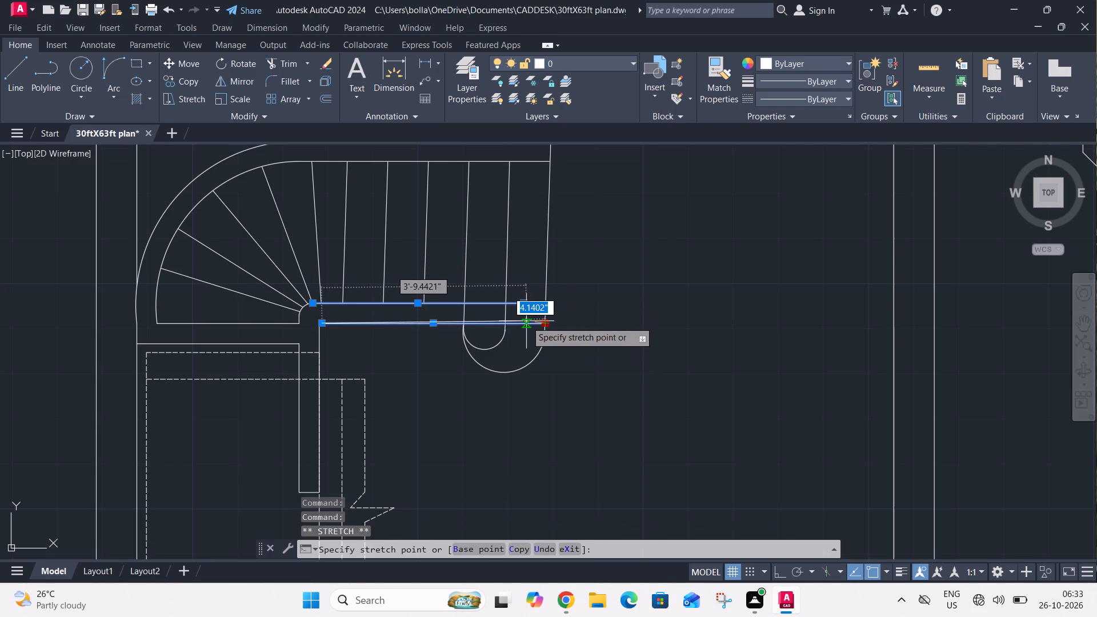
pyautogui.click(525, 323)
pyautogui.press('Escape')
pyautogui.scroll(1, 520, 308)
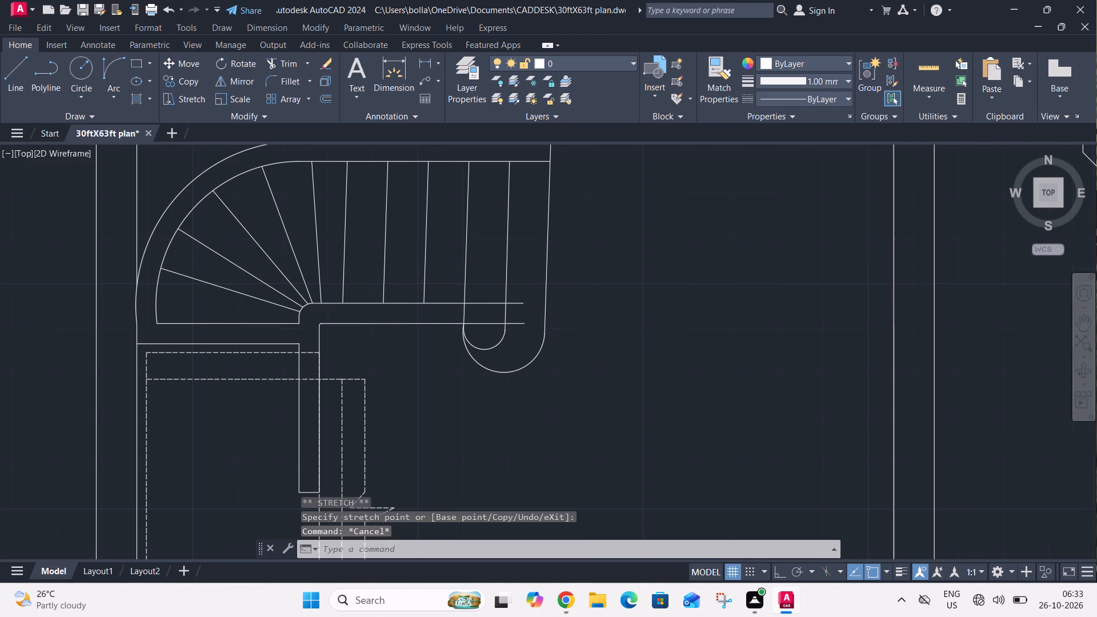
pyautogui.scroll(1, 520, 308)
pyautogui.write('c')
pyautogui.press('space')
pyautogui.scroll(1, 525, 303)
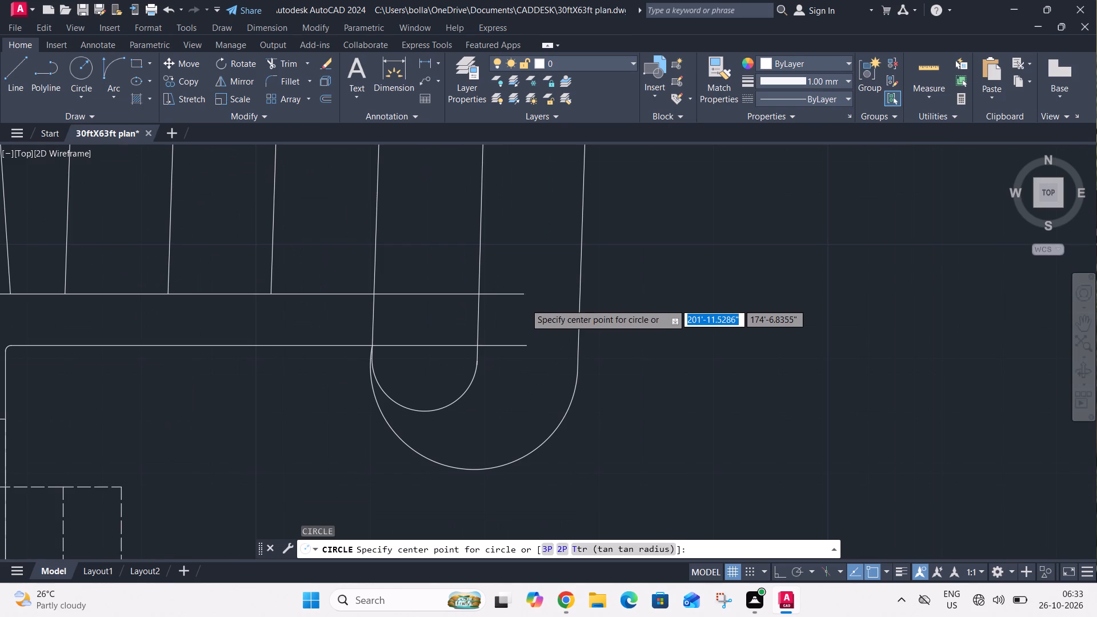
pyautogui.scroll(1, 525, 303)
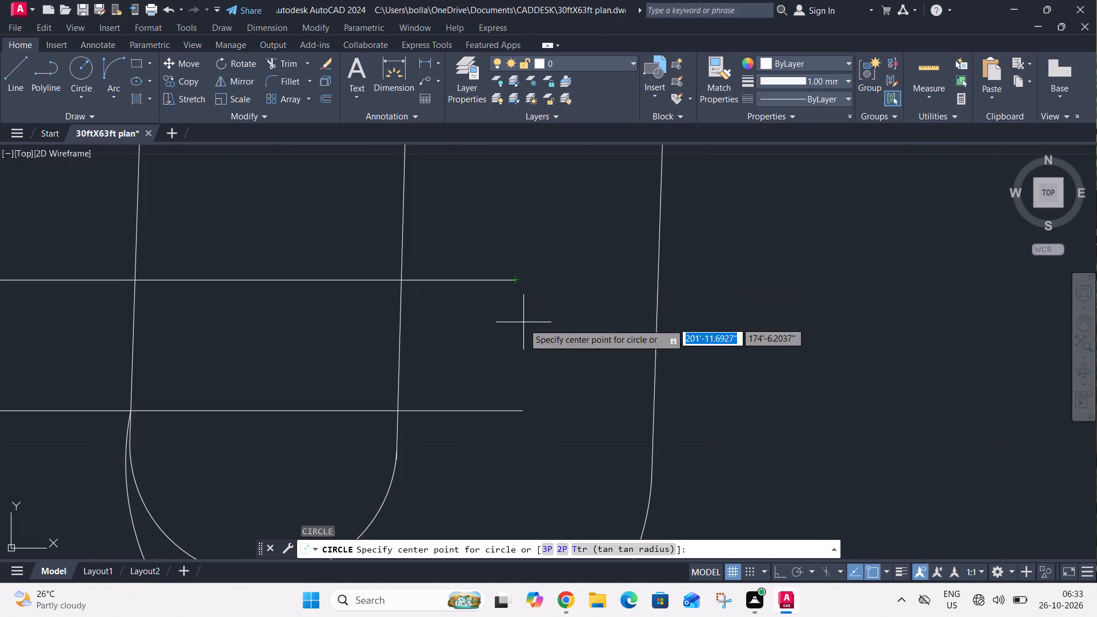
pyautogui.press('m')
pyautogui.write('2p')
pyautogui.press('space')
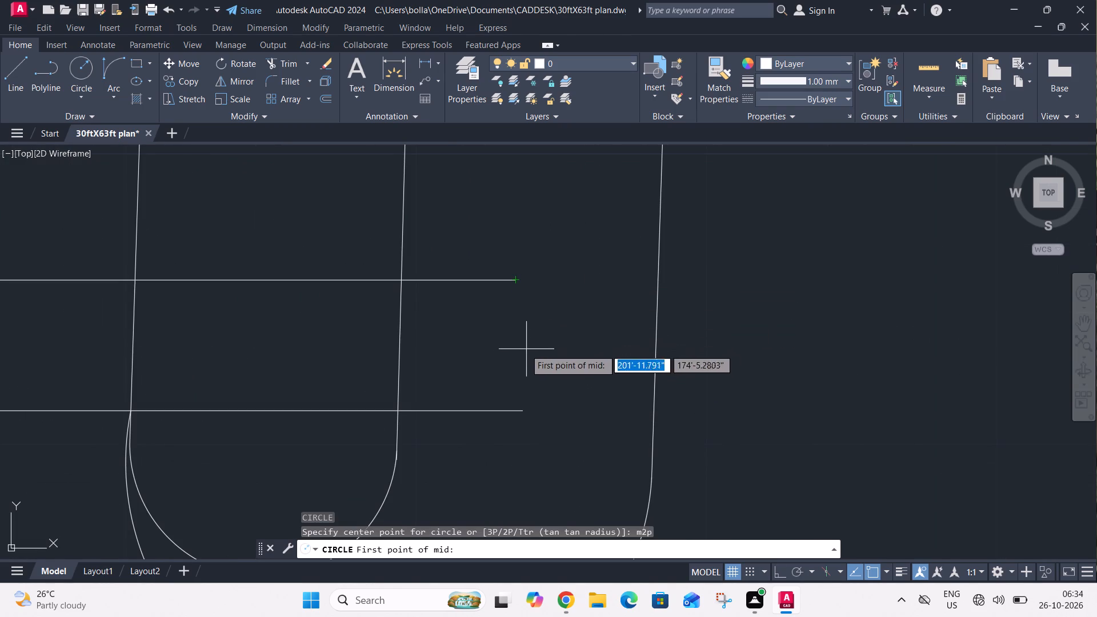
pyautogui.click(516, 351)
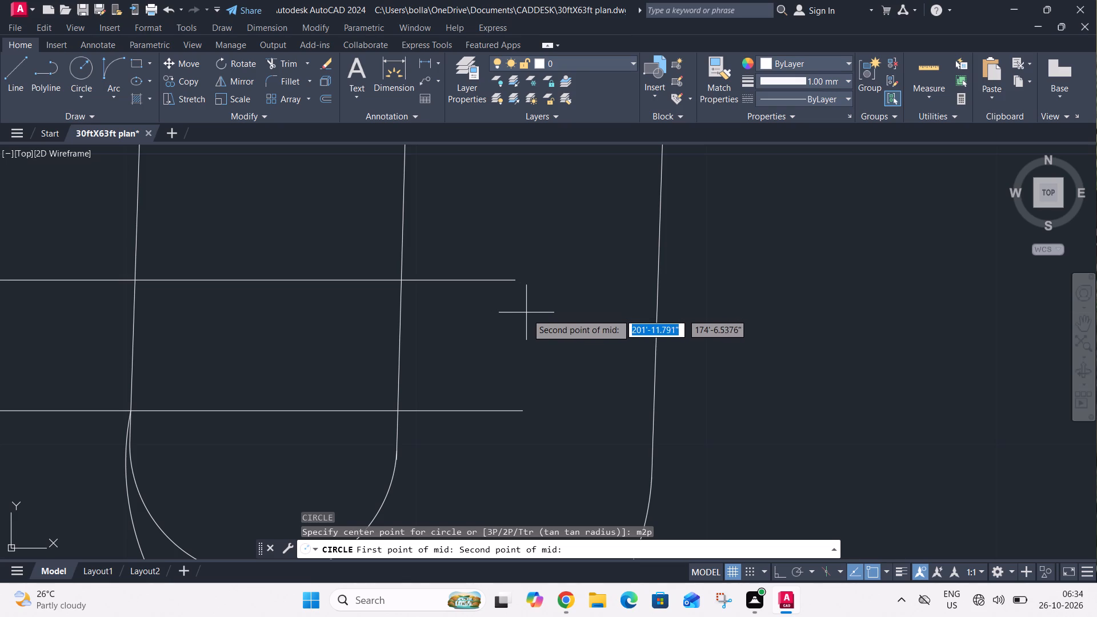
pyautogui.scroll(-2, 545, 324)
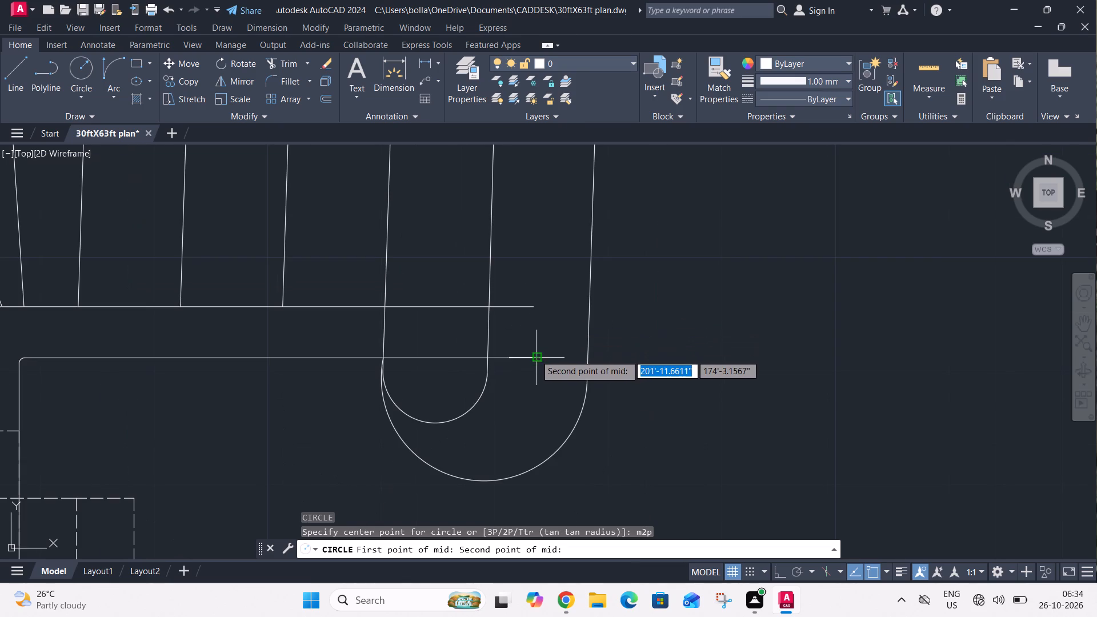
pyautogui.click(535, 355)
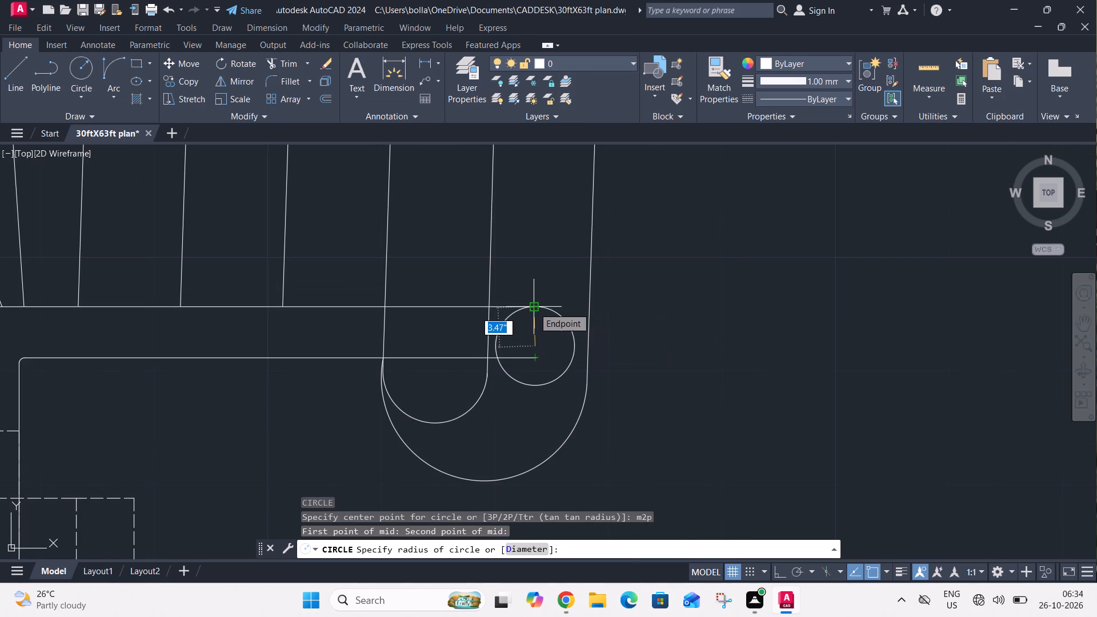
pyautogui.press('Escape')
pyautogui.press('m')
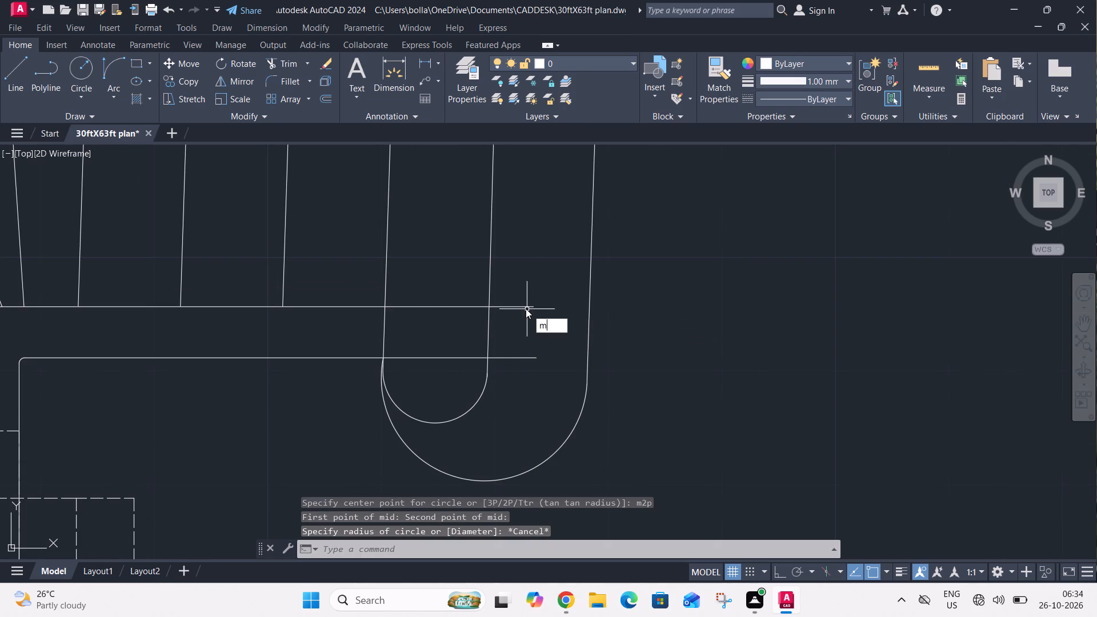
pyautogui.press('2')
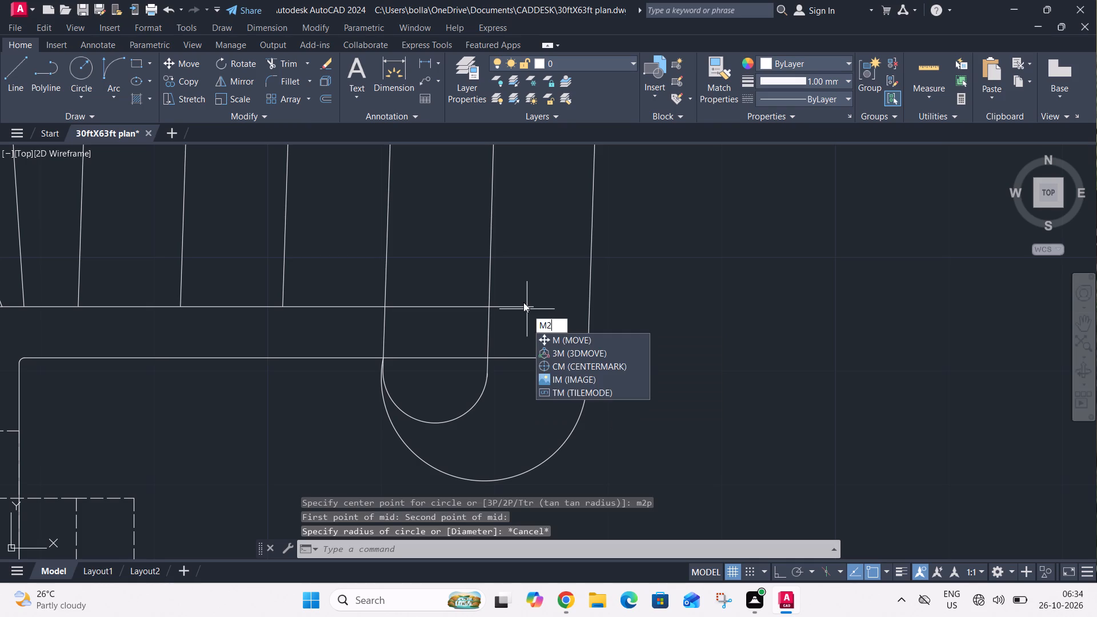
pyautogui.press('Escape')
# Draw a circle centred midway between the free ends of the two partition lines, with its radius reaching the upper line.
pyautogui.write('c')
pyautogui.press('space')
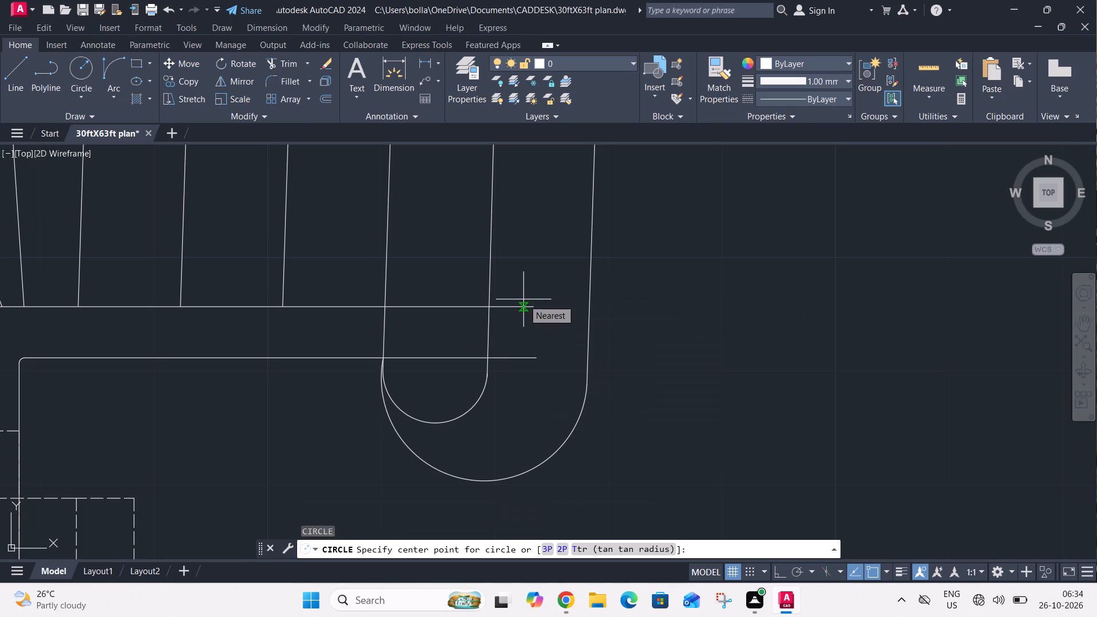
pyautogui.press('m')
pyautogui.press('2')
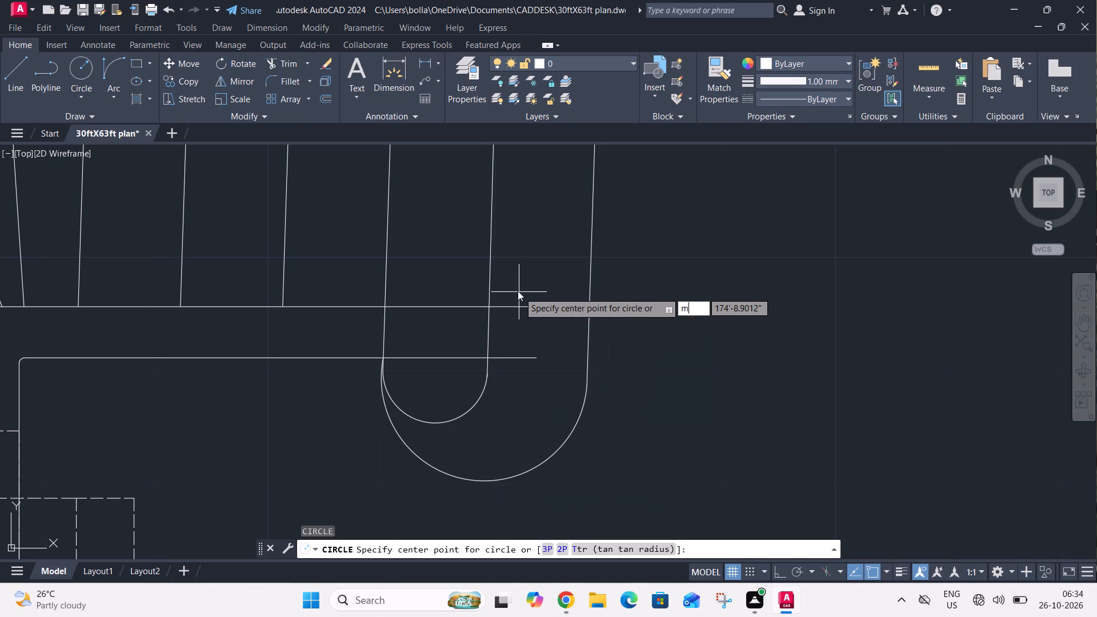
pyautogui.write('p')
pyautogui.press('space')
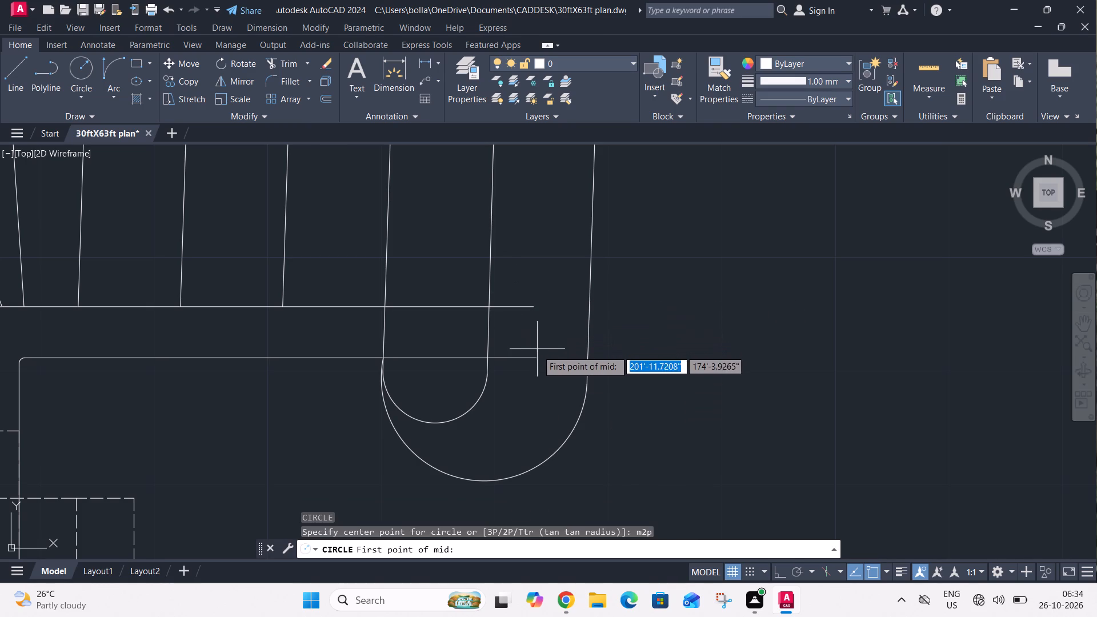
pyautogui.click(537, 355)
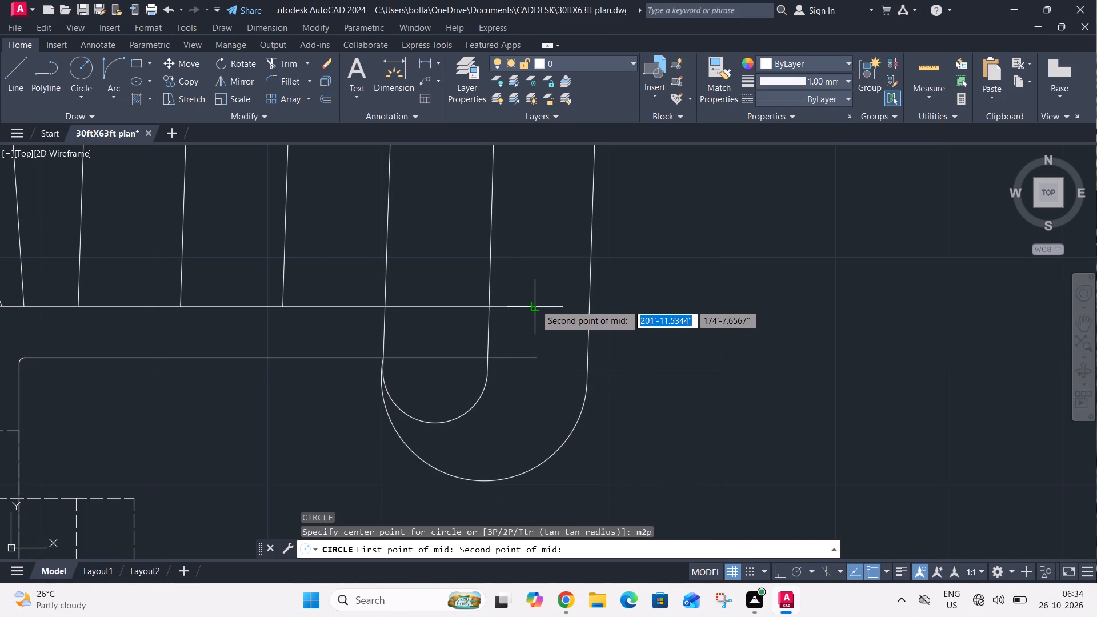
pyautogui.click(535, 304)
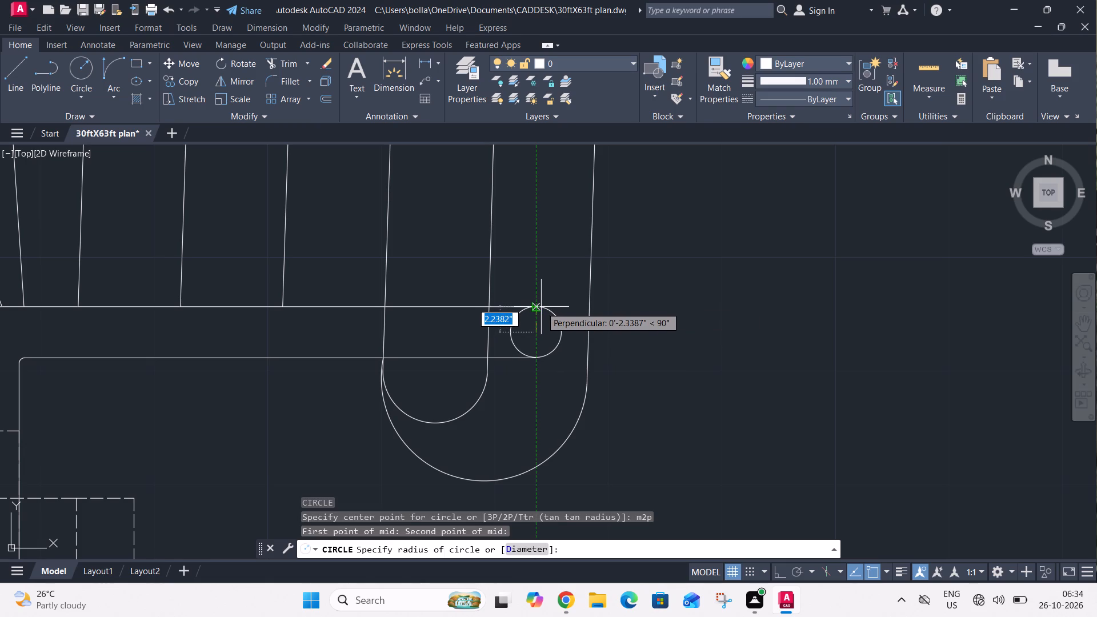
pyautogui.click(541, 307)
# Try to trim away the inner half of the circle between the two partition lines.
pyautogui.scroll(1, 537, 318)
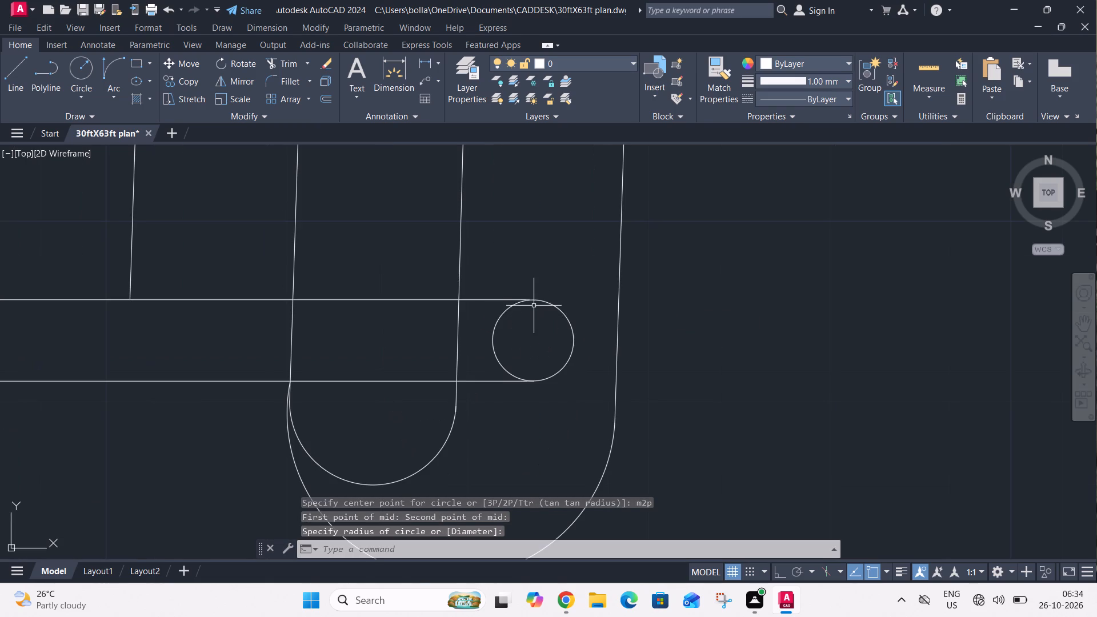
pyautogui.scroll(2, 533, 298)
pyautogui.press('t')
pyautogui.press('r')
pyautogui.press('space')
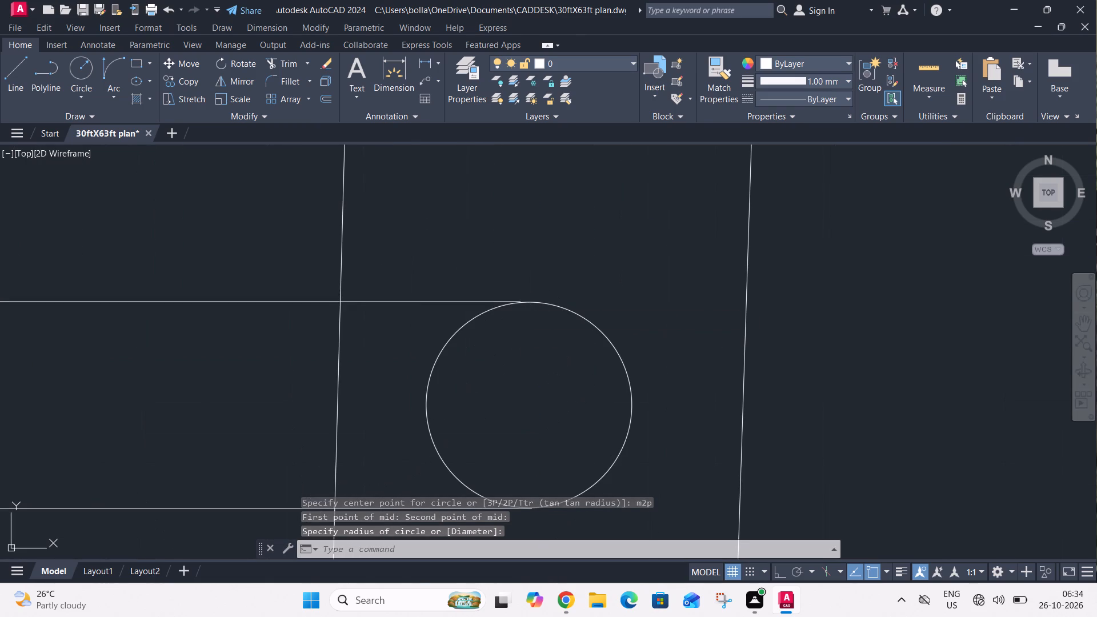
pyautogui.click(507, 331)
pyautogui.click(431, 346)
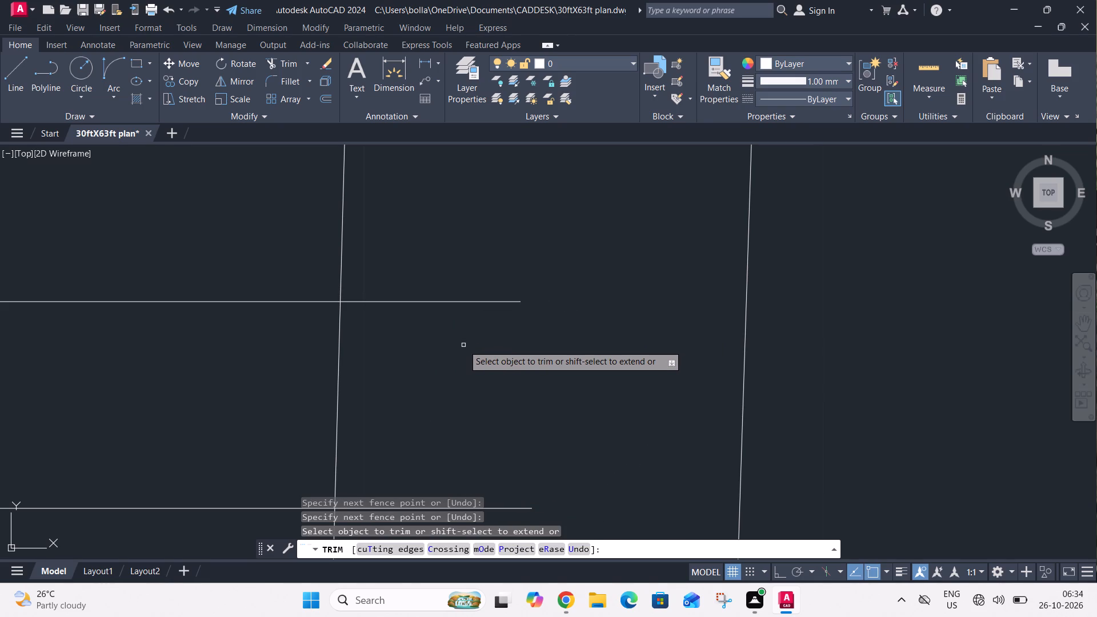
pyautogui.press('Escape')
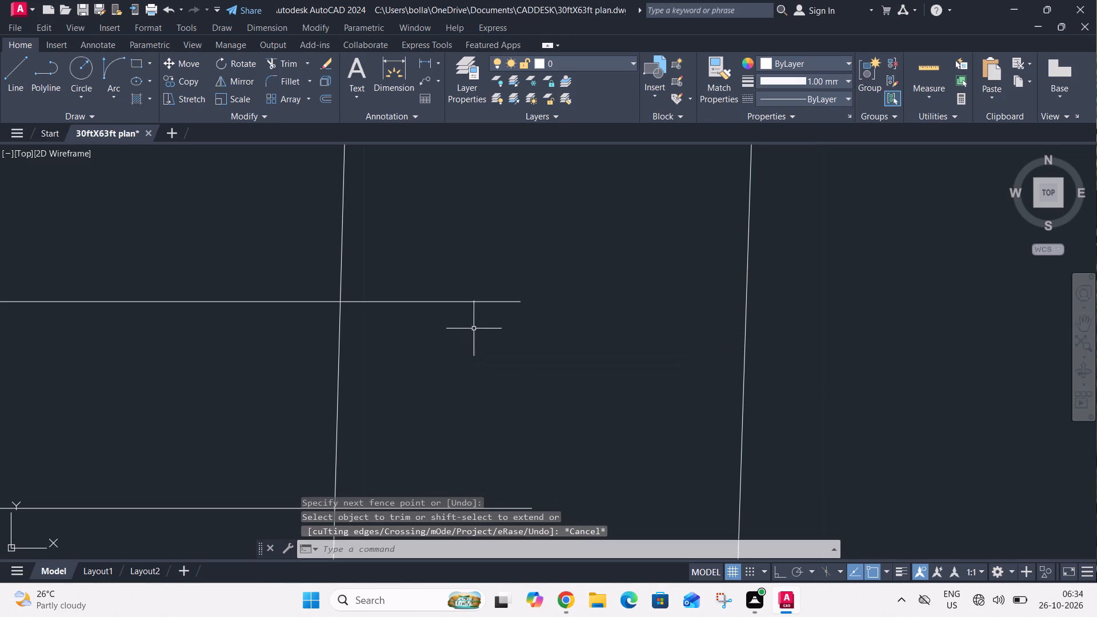
# Draw a two-point circle whose diameter runs between the free ends of the two partition lines below the stair treads.
pyautogui.click(106, 91)
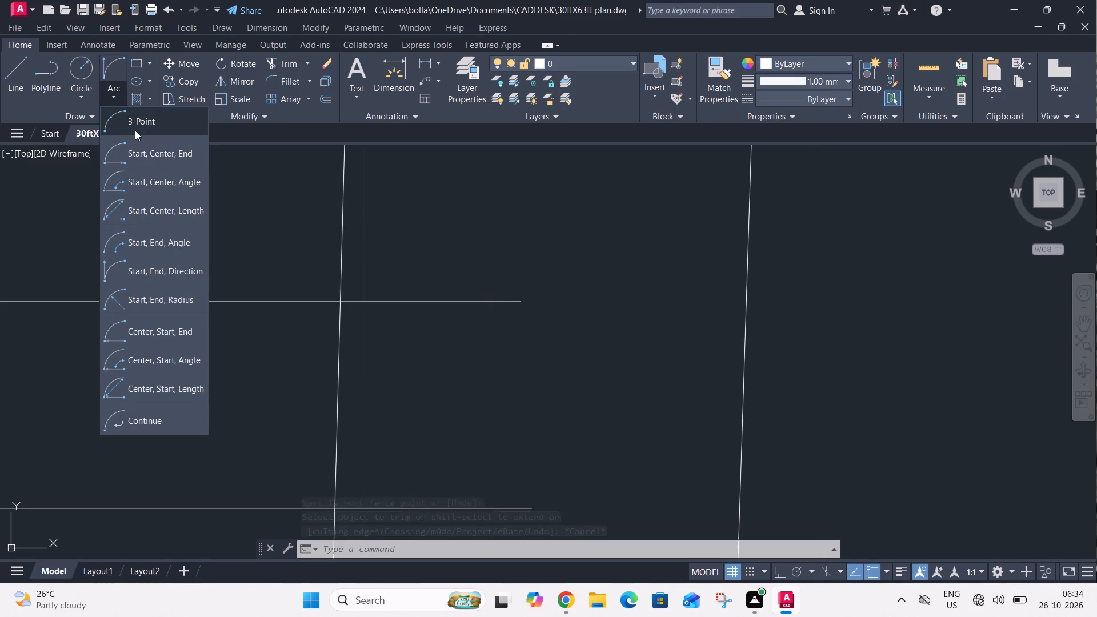
pyautogui.press('Escape')
pyautogui.write('c')
pyautogui.press('space')
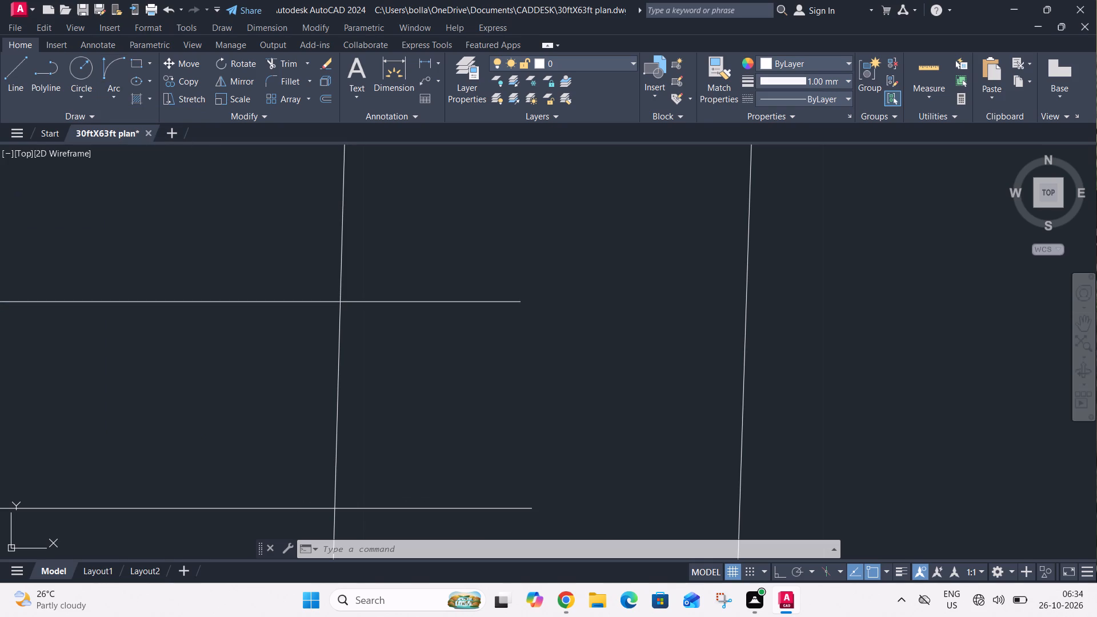
pyautogui.press('c')
pyautogui.press('space')
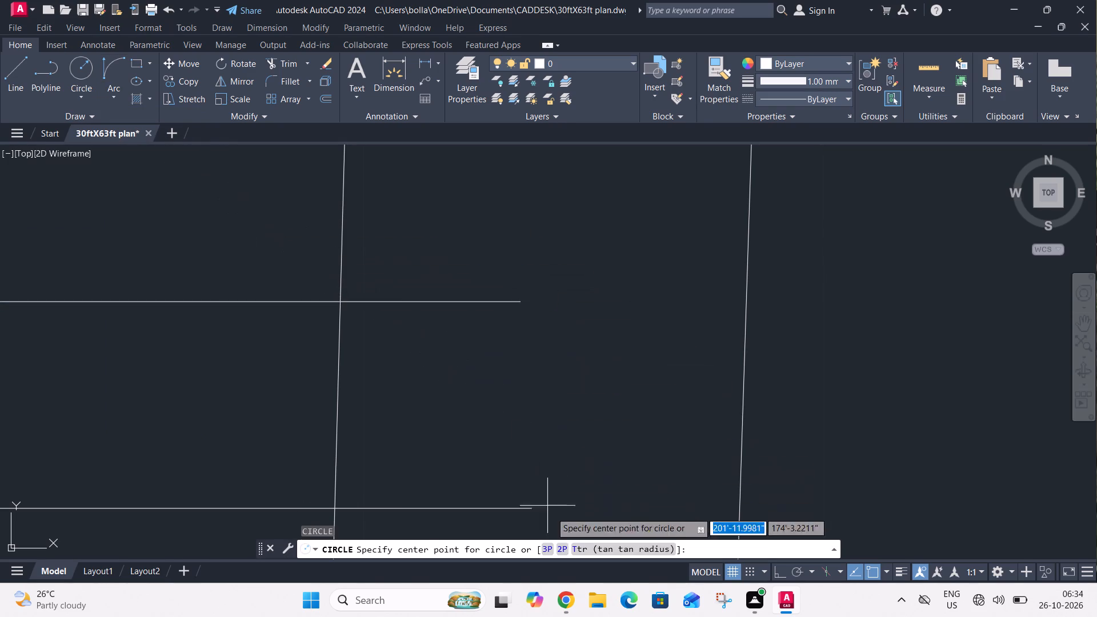
pyautogui.click(559, 545)
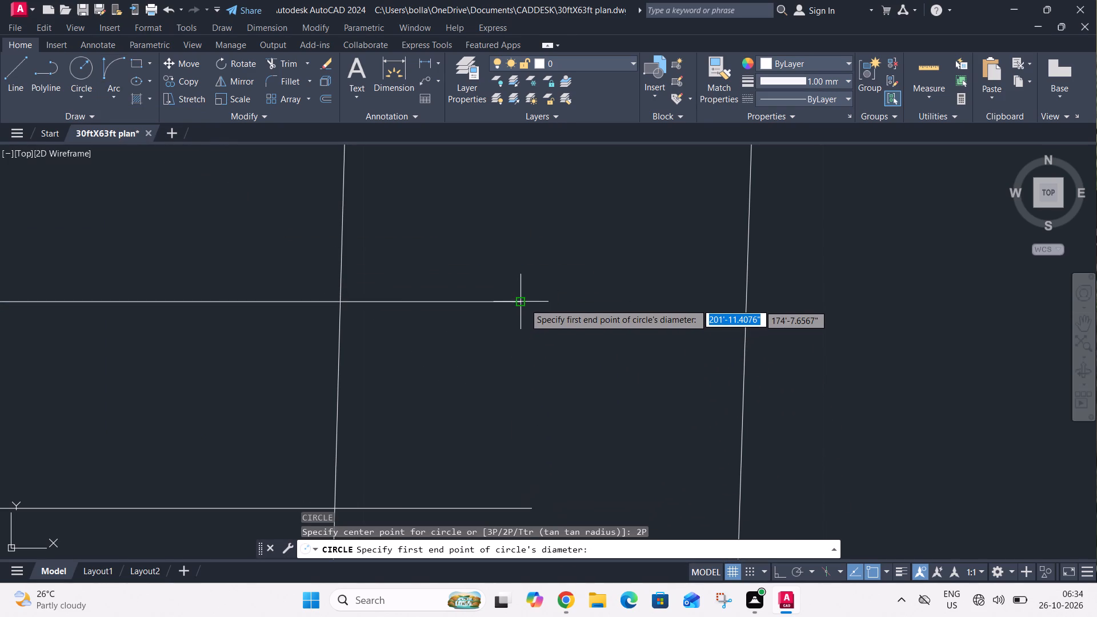
pyautogui.click(520, 303)
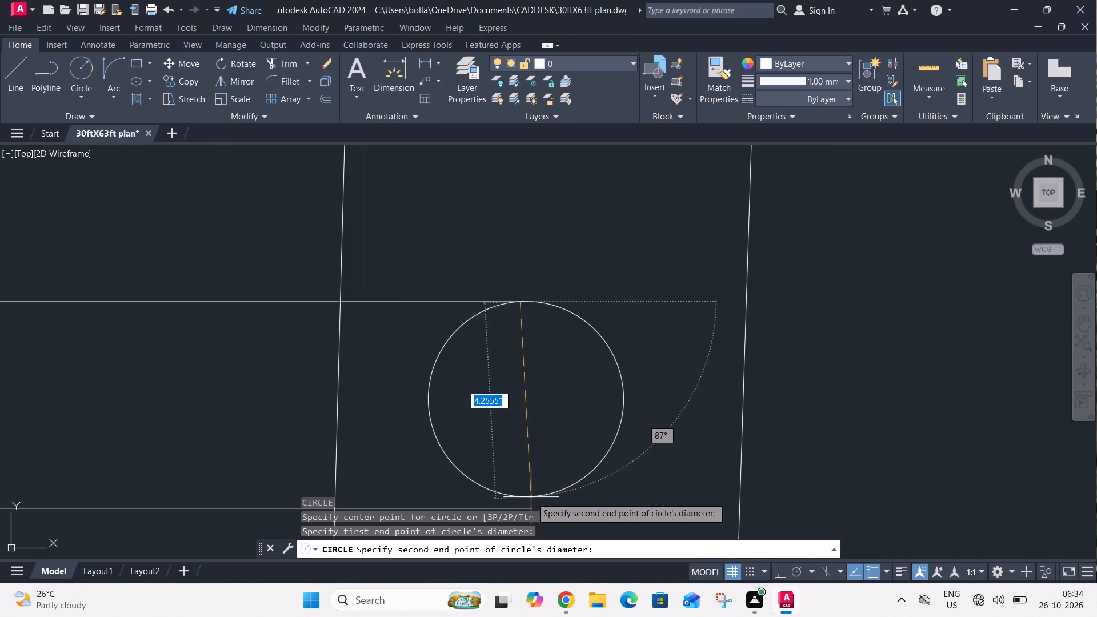
pyautogui.click(531, 510)
pyautogui.press('Escape')
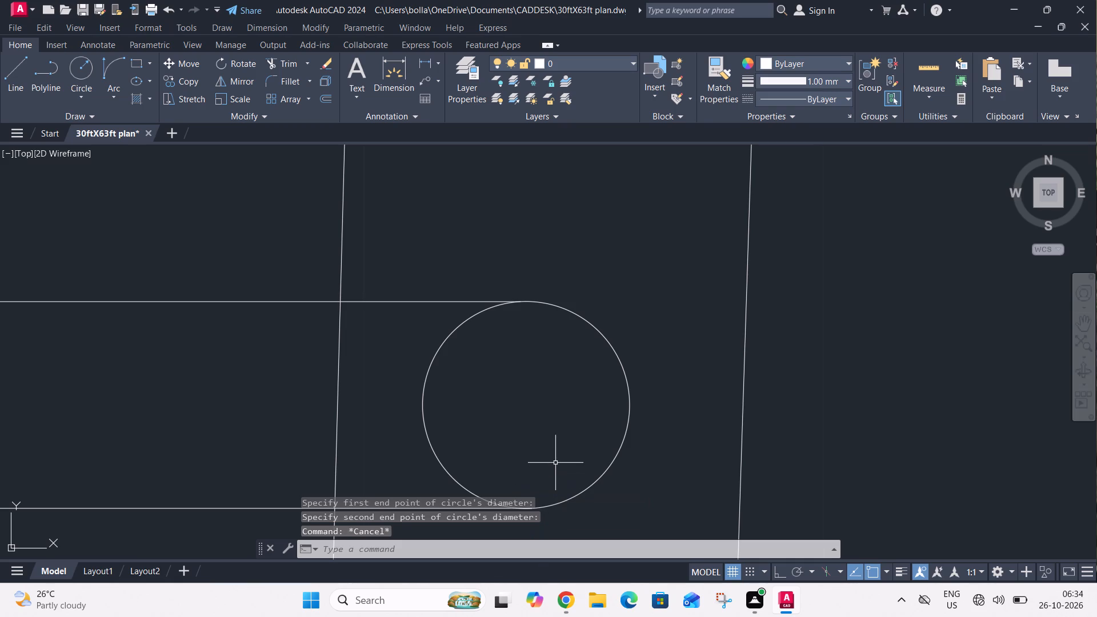
# Trim the inner half of the circle to leave a rounded cap on the partition's free end.
pyautogui.write('tr')
pyautogui.press('space')
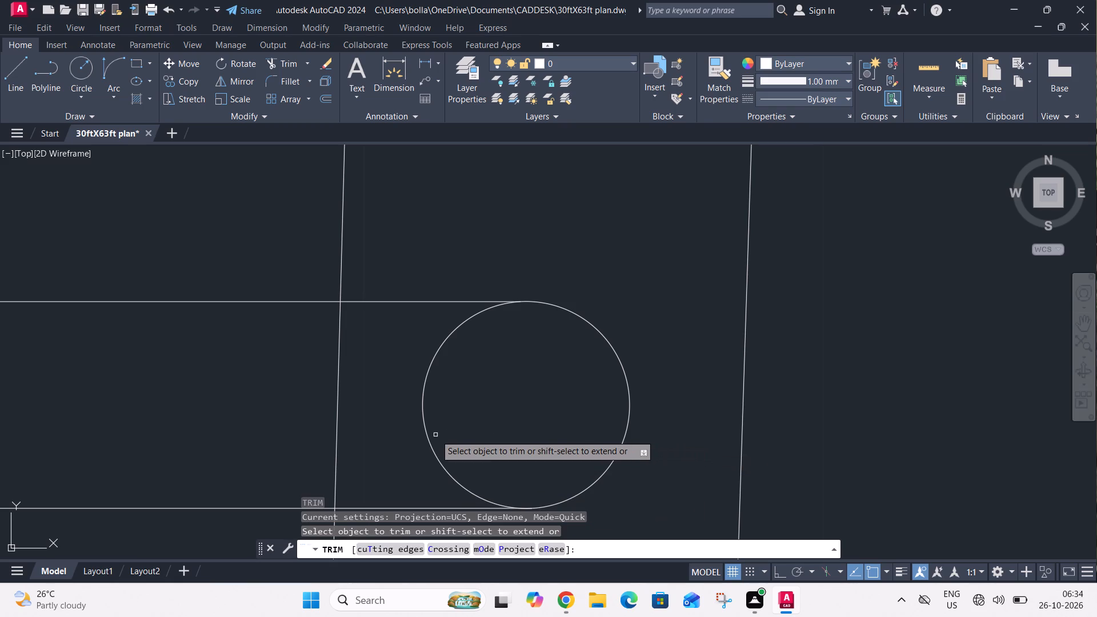
pyautogui.click(427, 438)
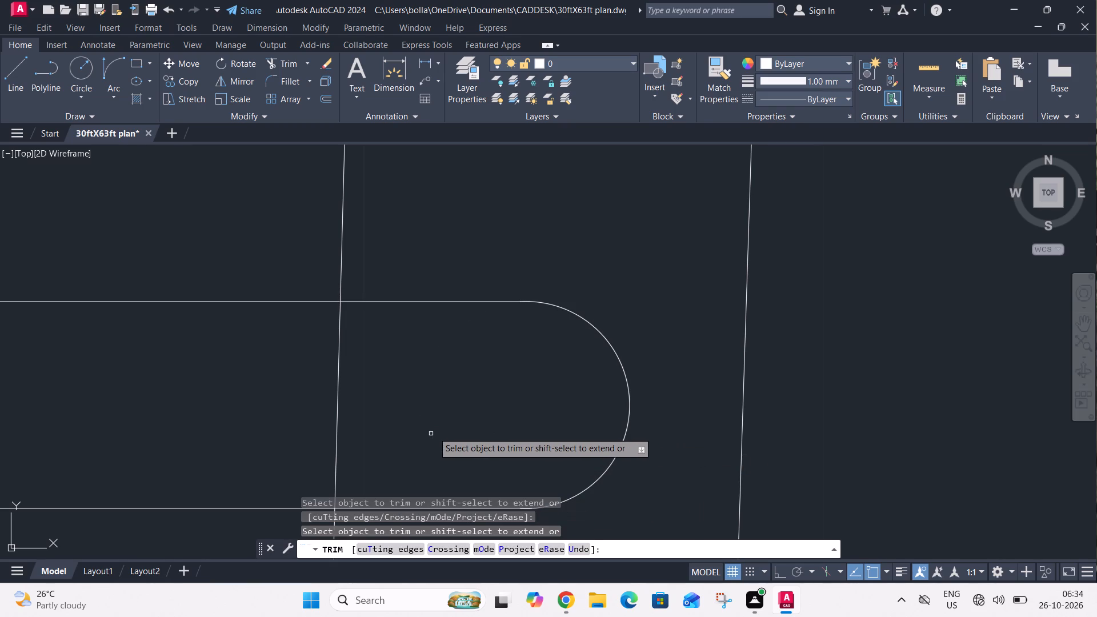
pyautogui.scroll(-3, 484, 359)
pyautogui.press('Escape')
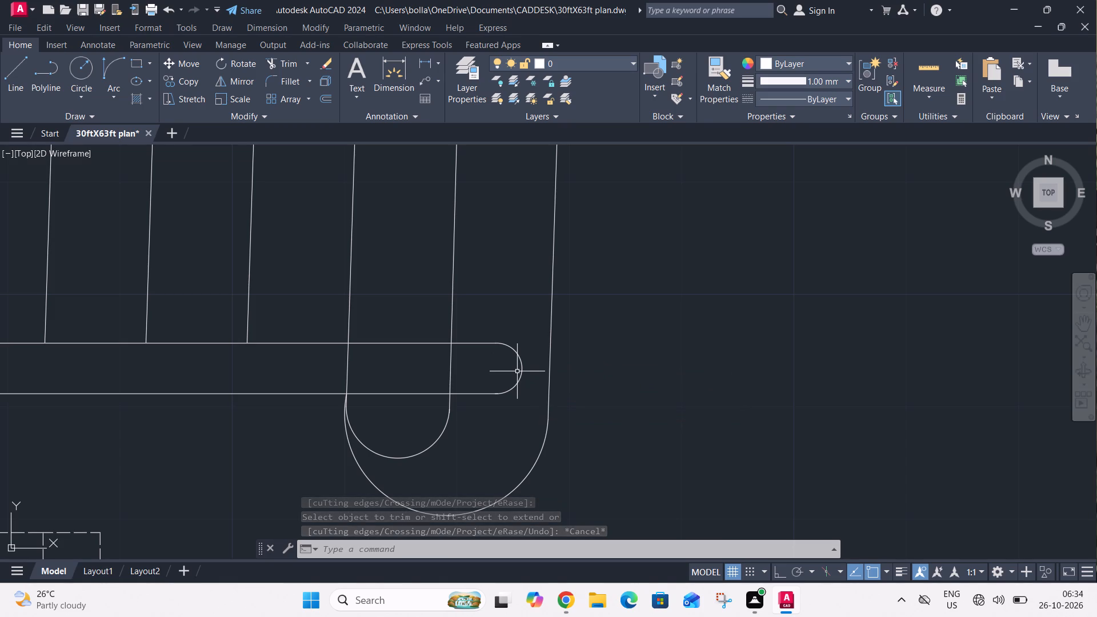
# Draw a short line across the wall above the stair room, from the upper room's inside corner straight down to the stair room's wall line.
pyautogui.scroll(-3, 507, 354)
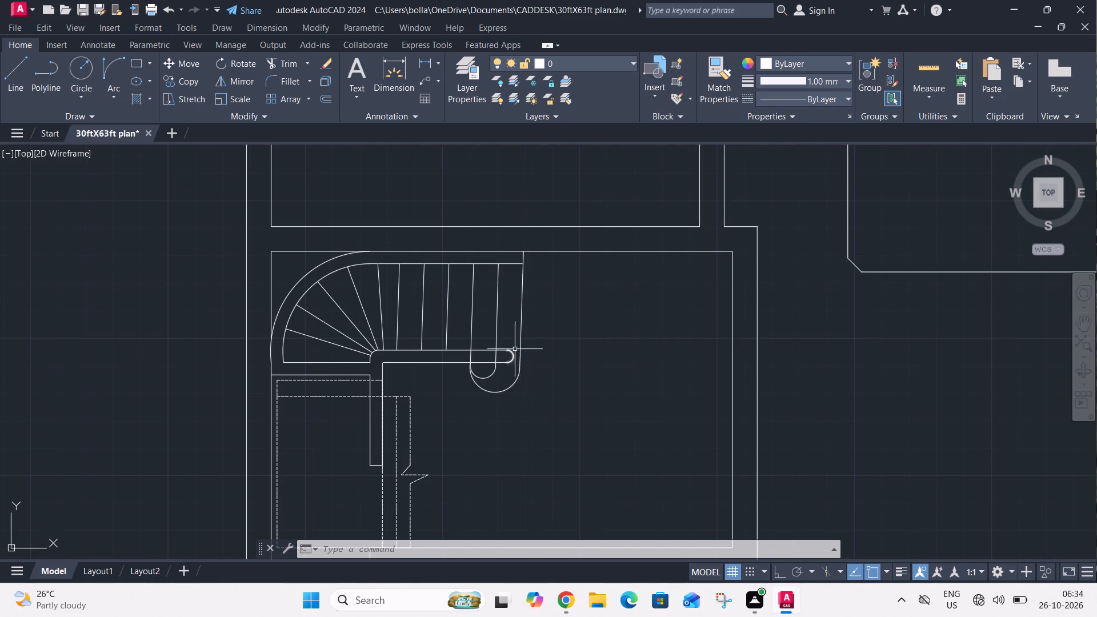
pyautogui.moveTo(512, 414); pyautogui.dragTo(519, 363, button='middle')
pyautogui.scroll(-1, 545, 306)
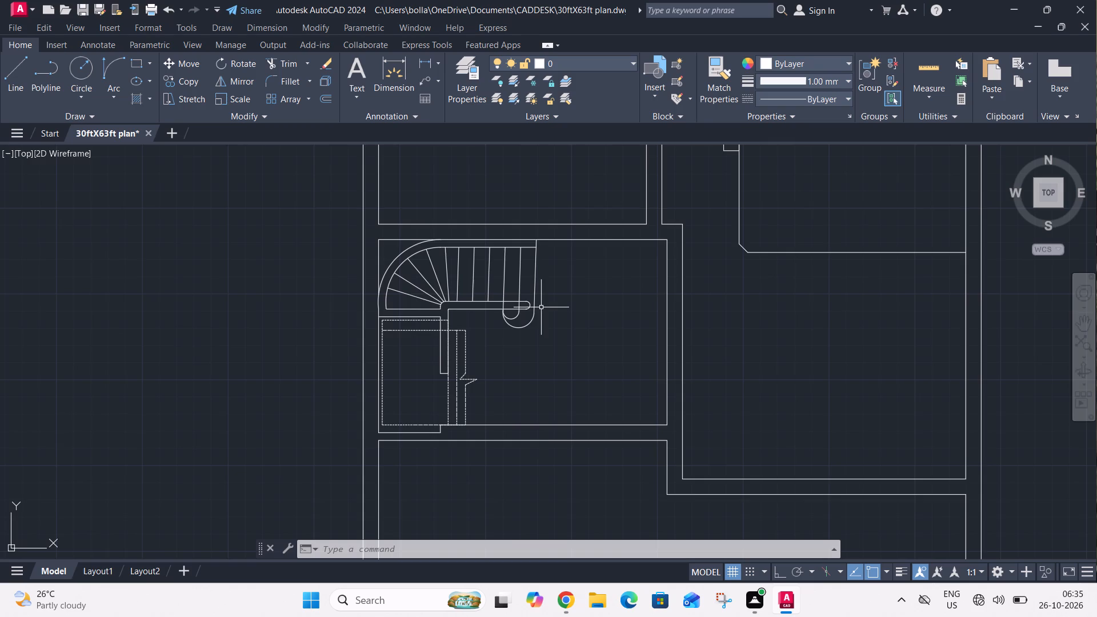
pyautogui.scroll(-2, 555, 294)
pyautogui.scroll(1, 557, 272)
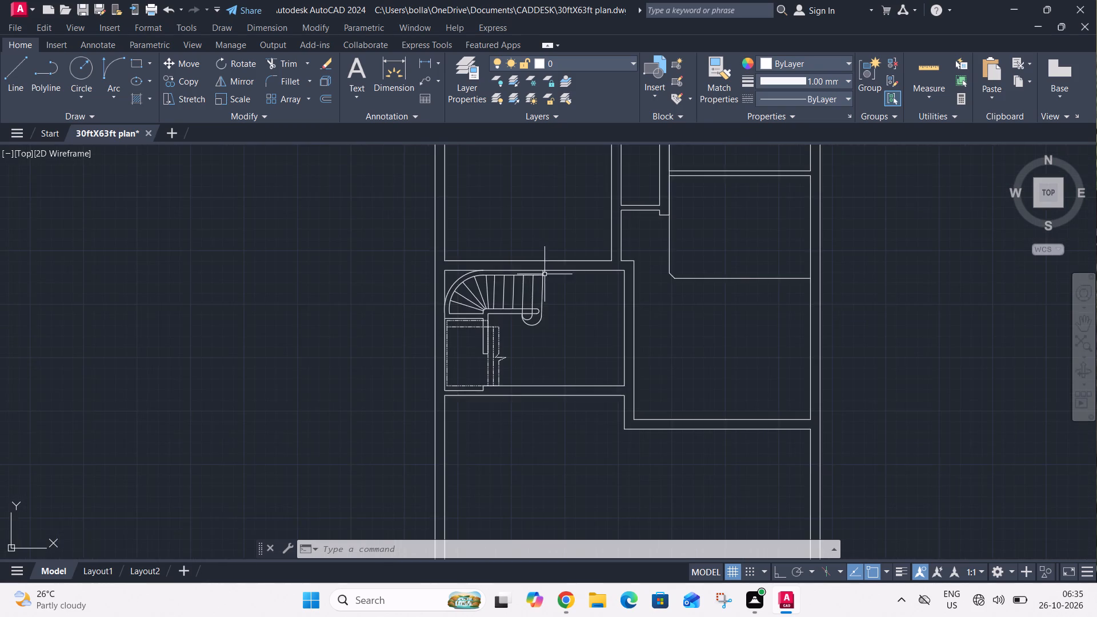
pyautogui.scroll(1, 545, 274)
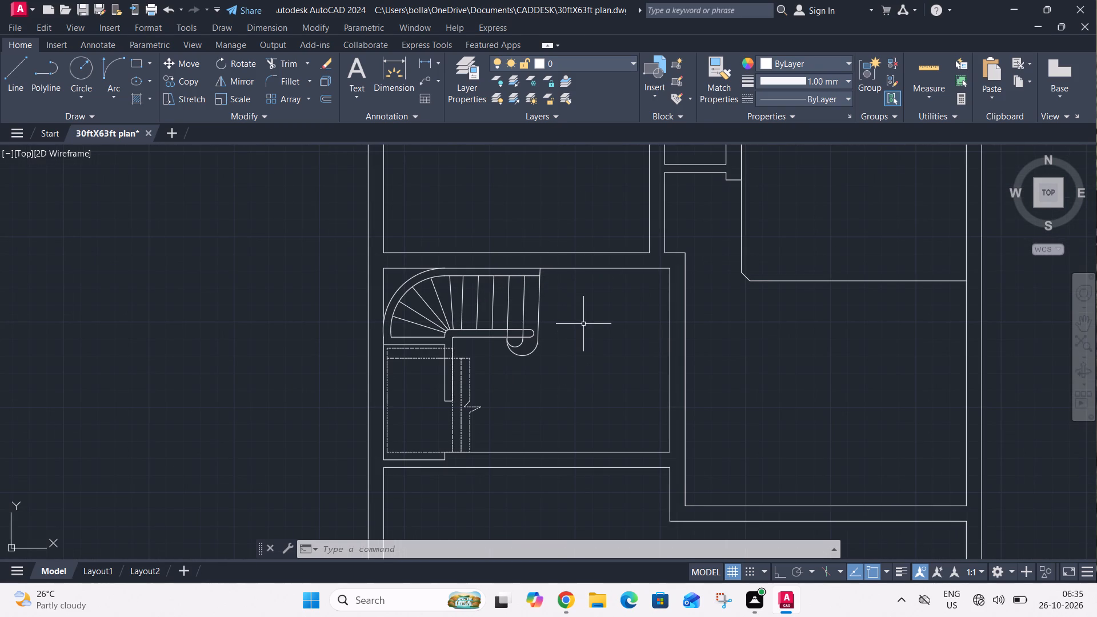
pyautogui.press('l')
pyautogui.press('space')
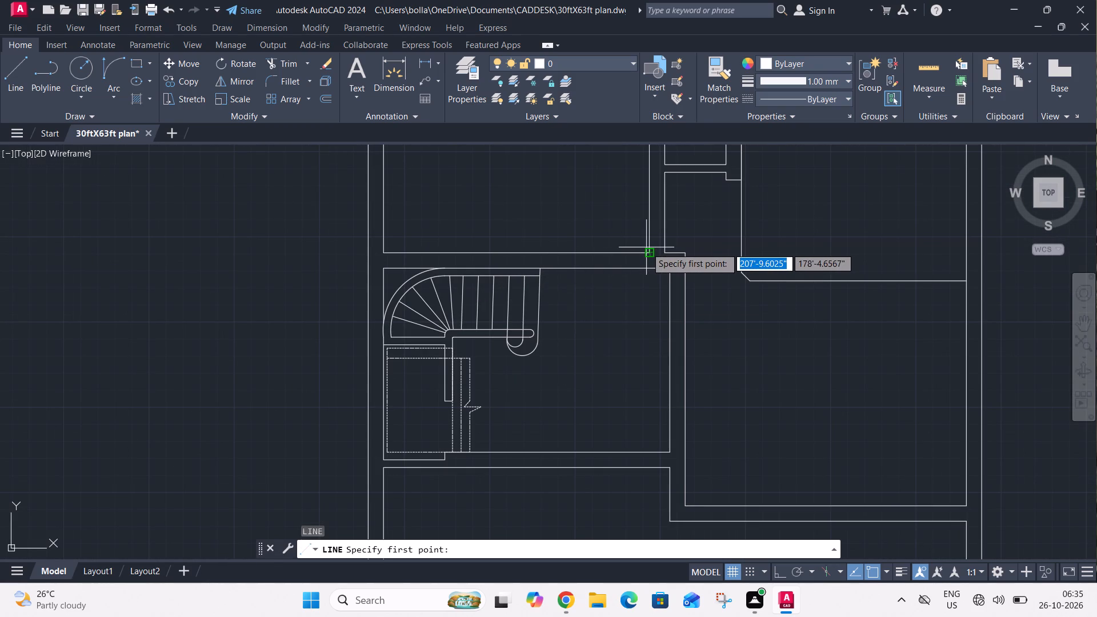
pyautogui.scroll(2, 646, 247)
pyautogui.click(648, 260)
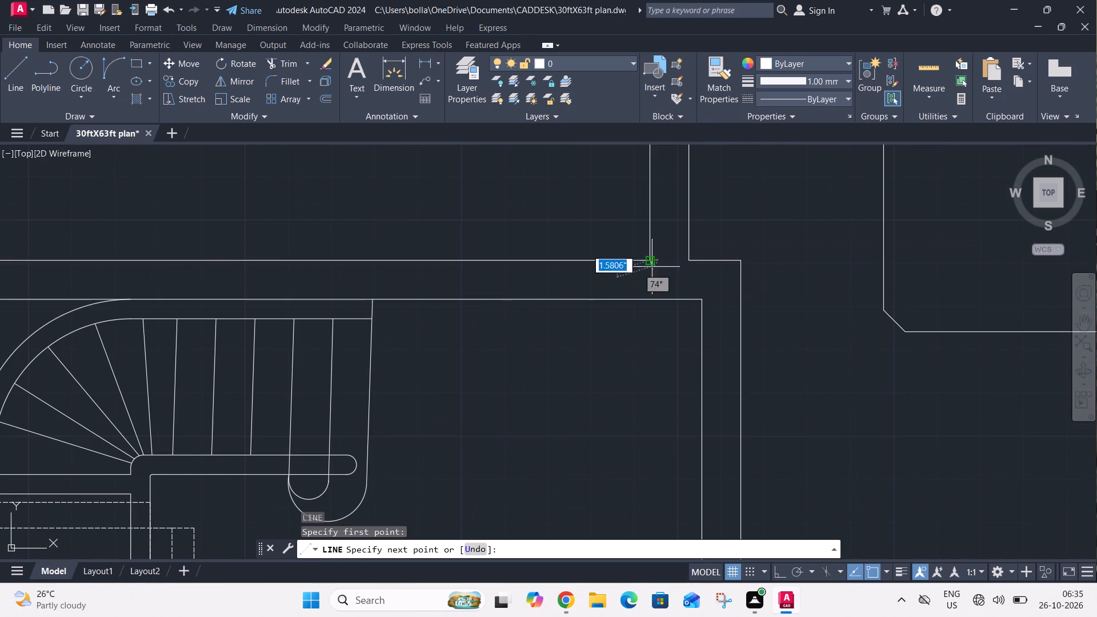
pyautogui.click(652, 301)
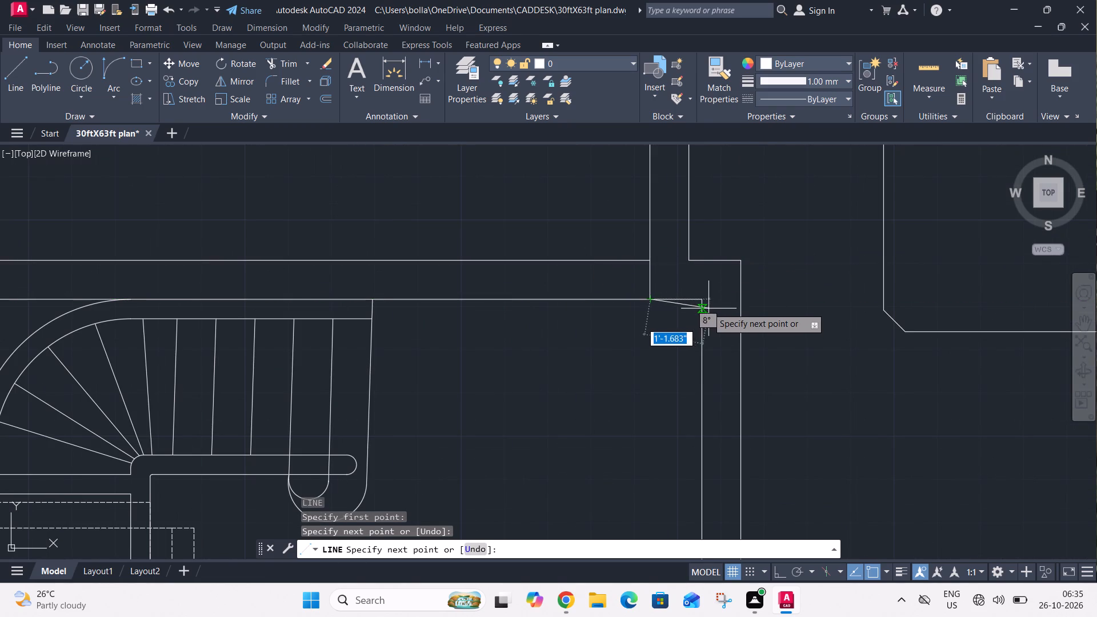
pyautogui.press('Escape')
# Offset the short line across the wall above the stair room 4.5" toward the staircase.
pyautogui.write('o 4.5"')
pyautogui.press('Return')
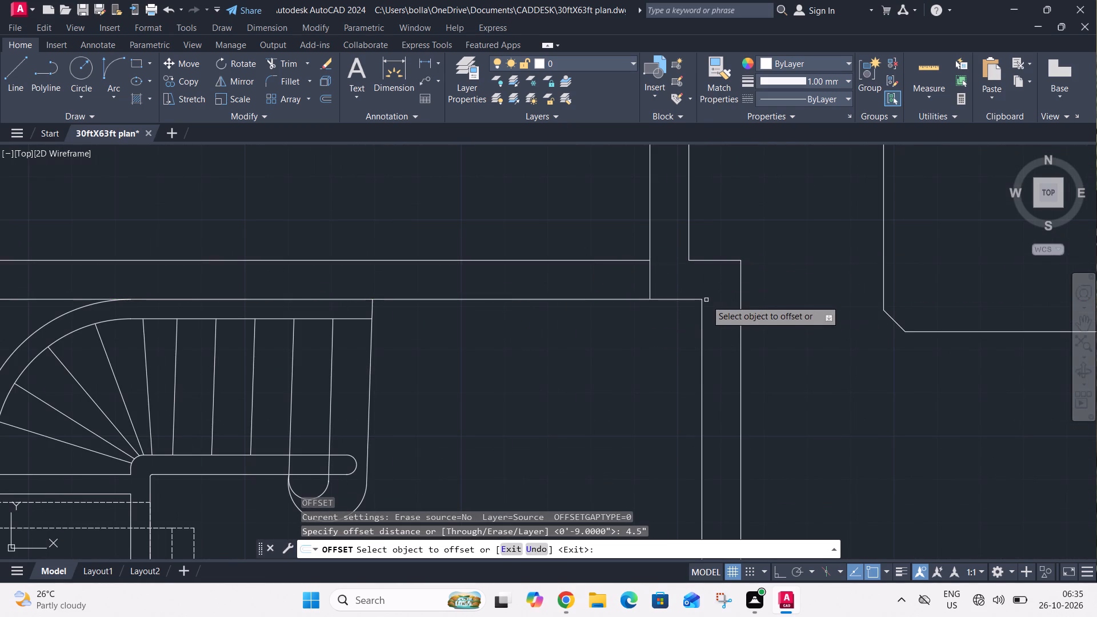
pyautogui.click(651, 283)
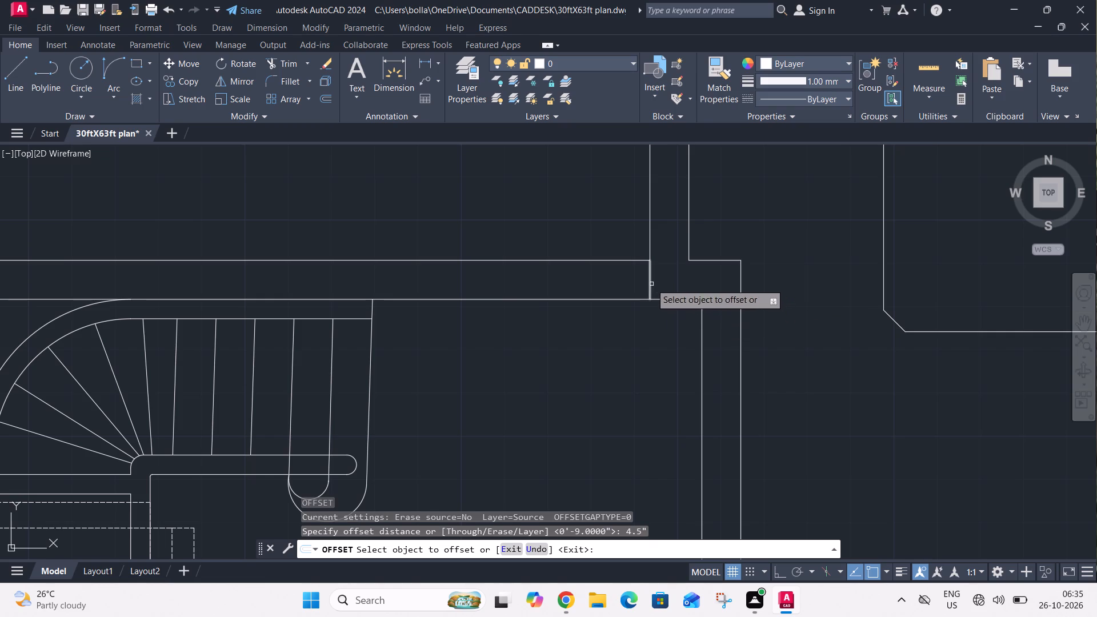
pyautogui.click(628, 289)
pyautogui.press('Escape')
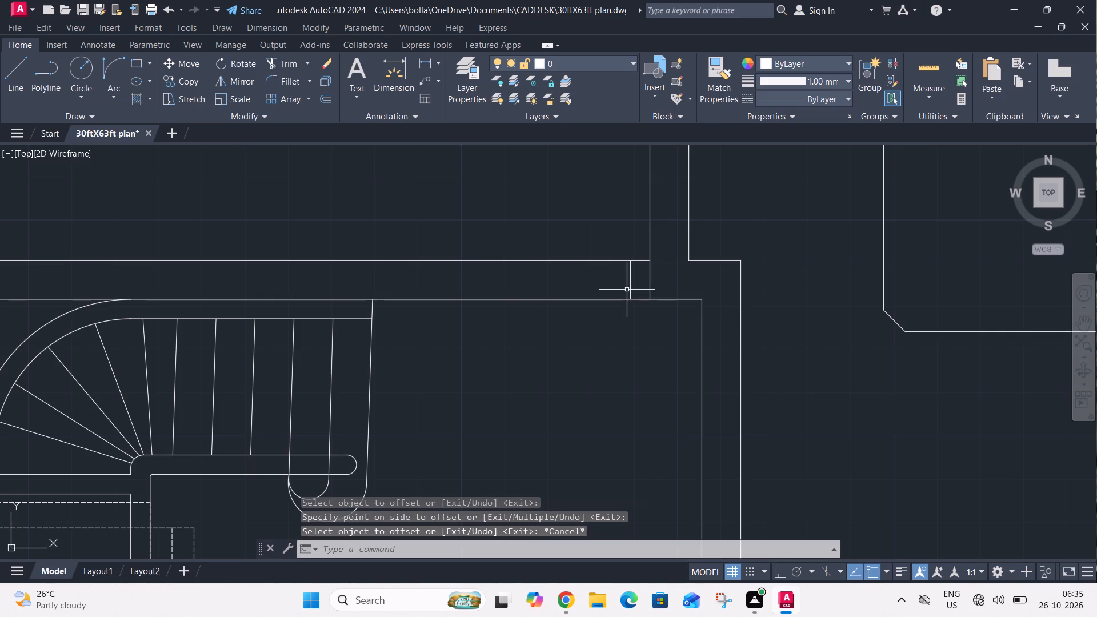
# Offset the new short wall line 5' further toward the staircase as the opening's other edge.
pyautogui.write("o 5'")
pyautogui.press('Return')
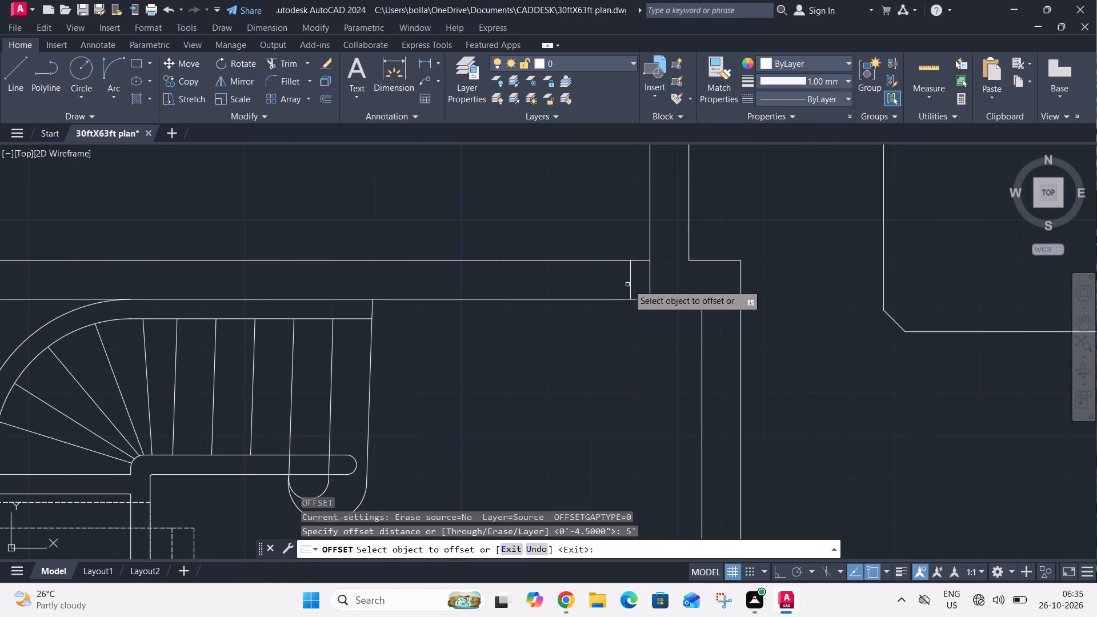
pyautogui.click(631, 285)
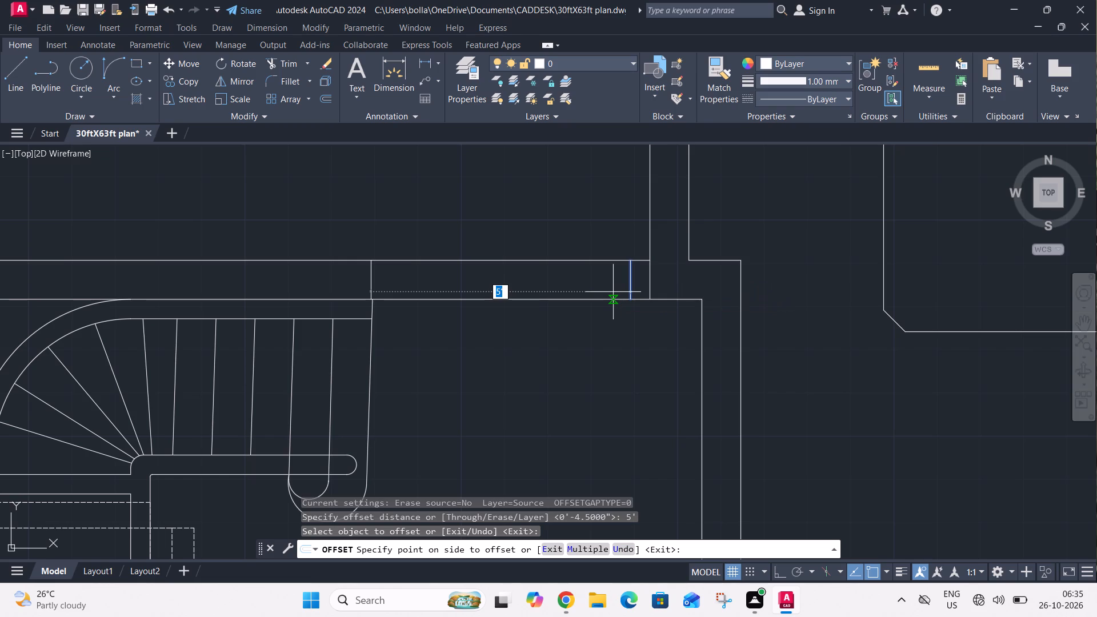
pyautogui.click(612, 292)
pyautogui.press('Escape')
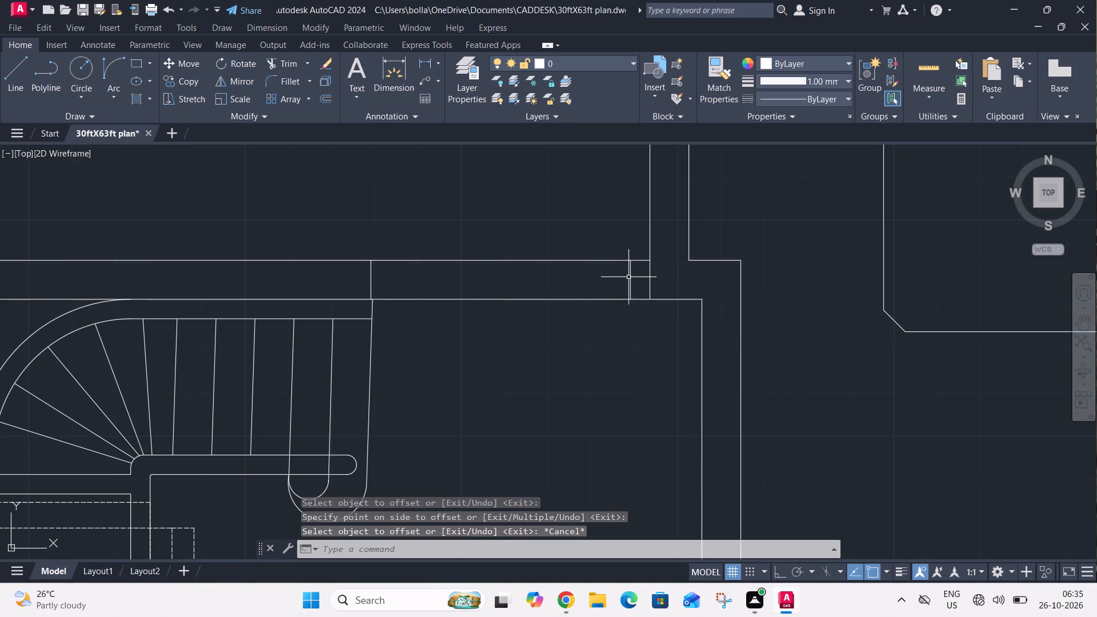
# Move both opening edge lines together about 3" horizontally away from the staircase, using the stair's top end corner as base point.
pyautogui.click(636, 276)
pyautogui.click(360, 291)
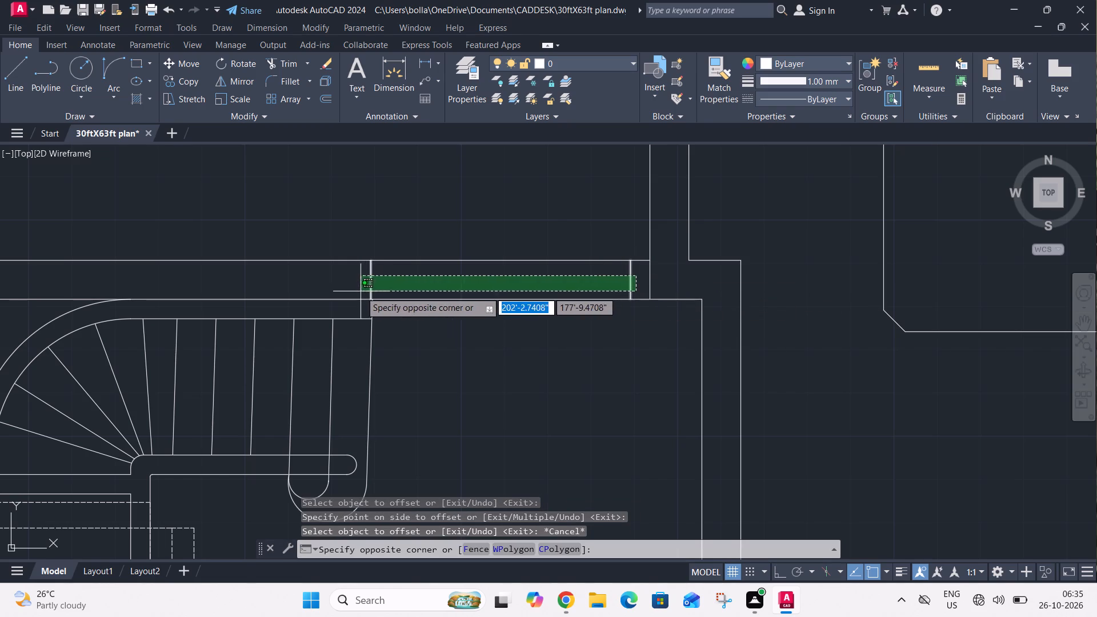
pyautogui.press('m')
pyautogui.press('space')
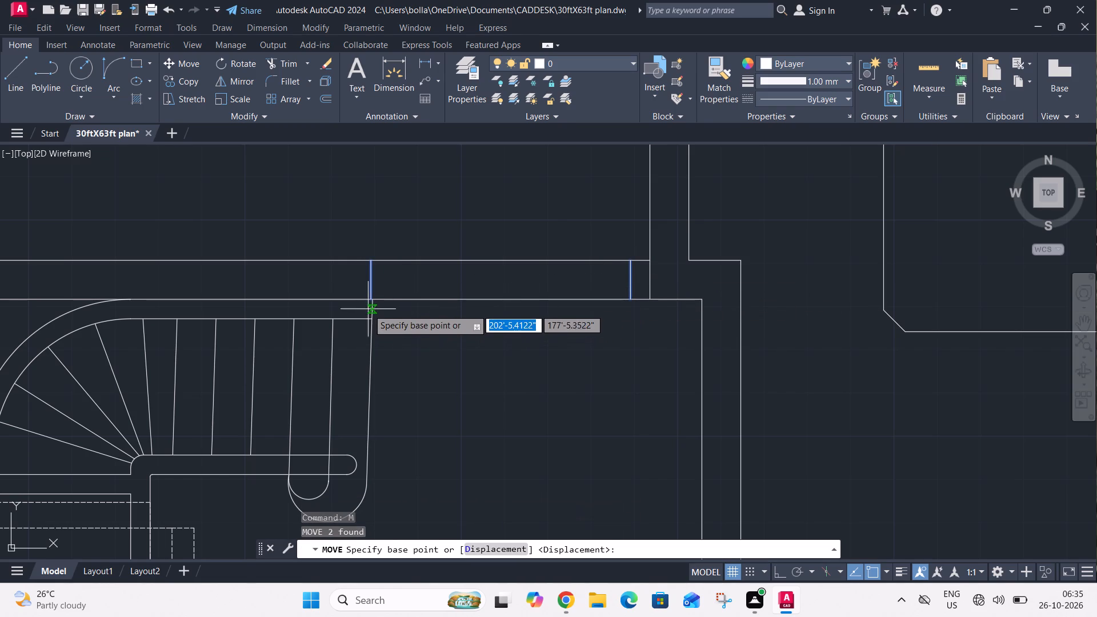
pyautogui.click(373, 299)
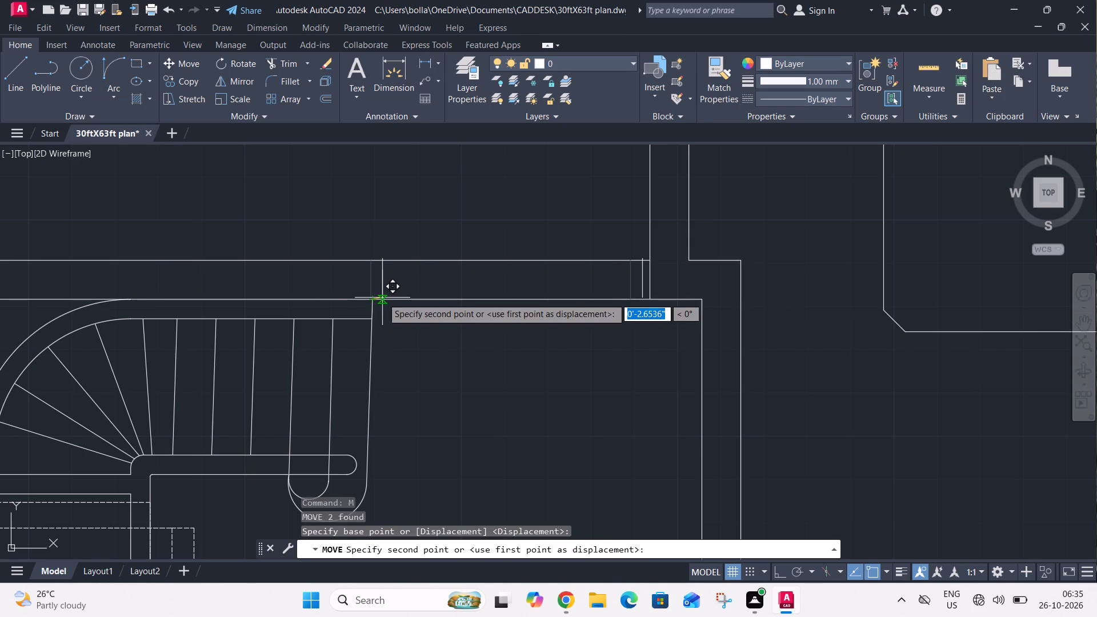
pyautogui.scroll(2, 382, 298)
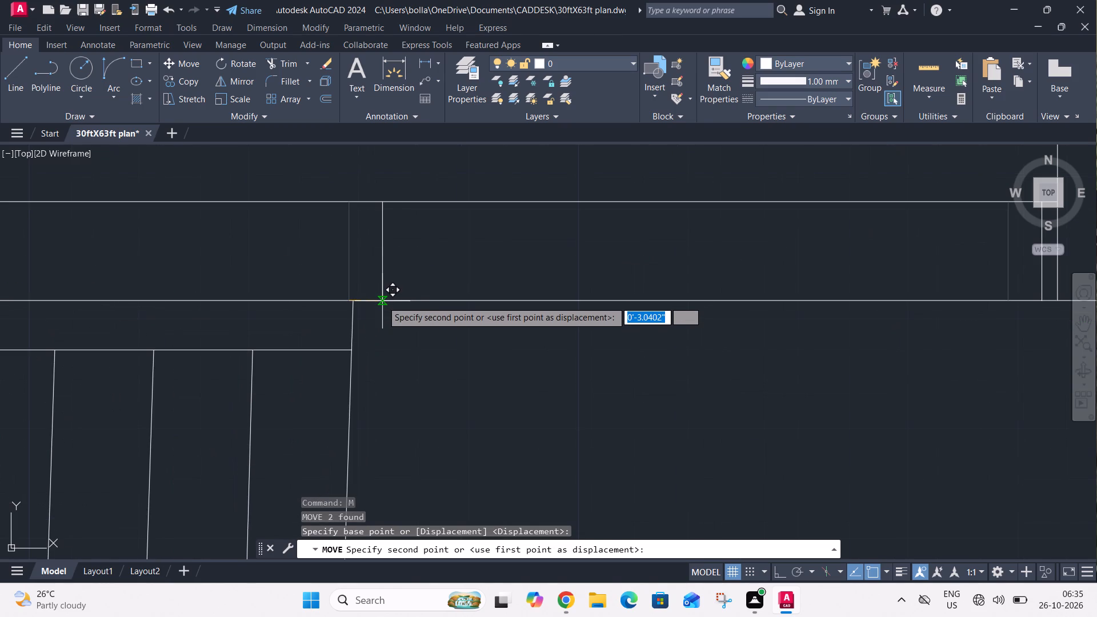
pyautogui.click(382, 301)
pyautogui.scroll(-3, 398, 294)
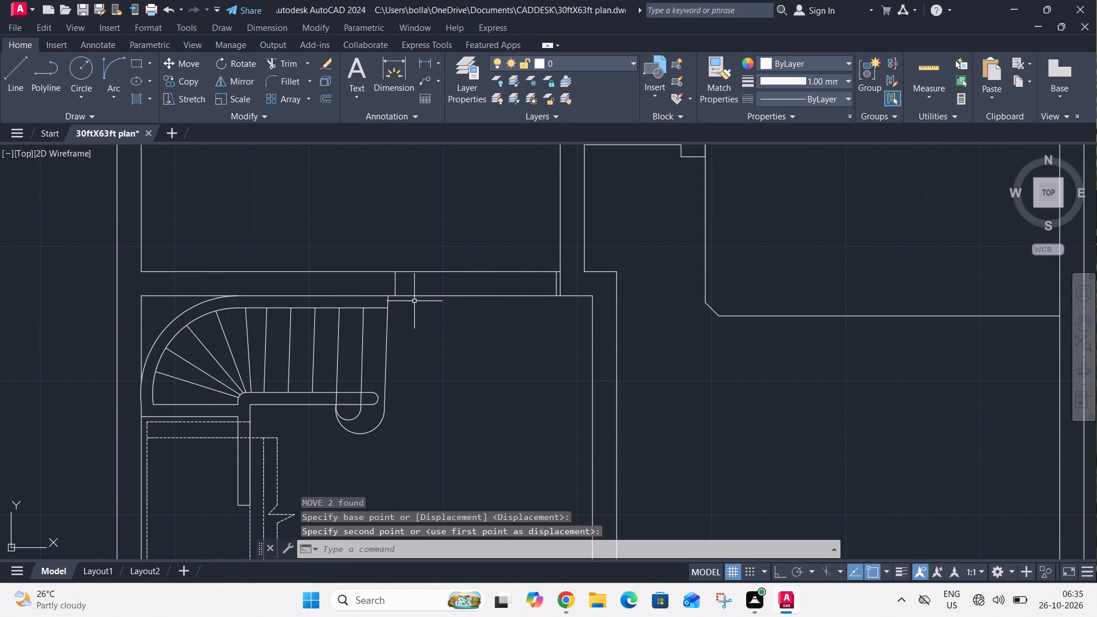
# Trim both wall lines between the two edge lines to cut the opening, and remove the leftover short line at the wall corner.
pyautogui.press('t')
pyautogui.press('r')
pyautogui.press('space')
pyautogui.click(455, 262)
pyautogui.click(451, 315)
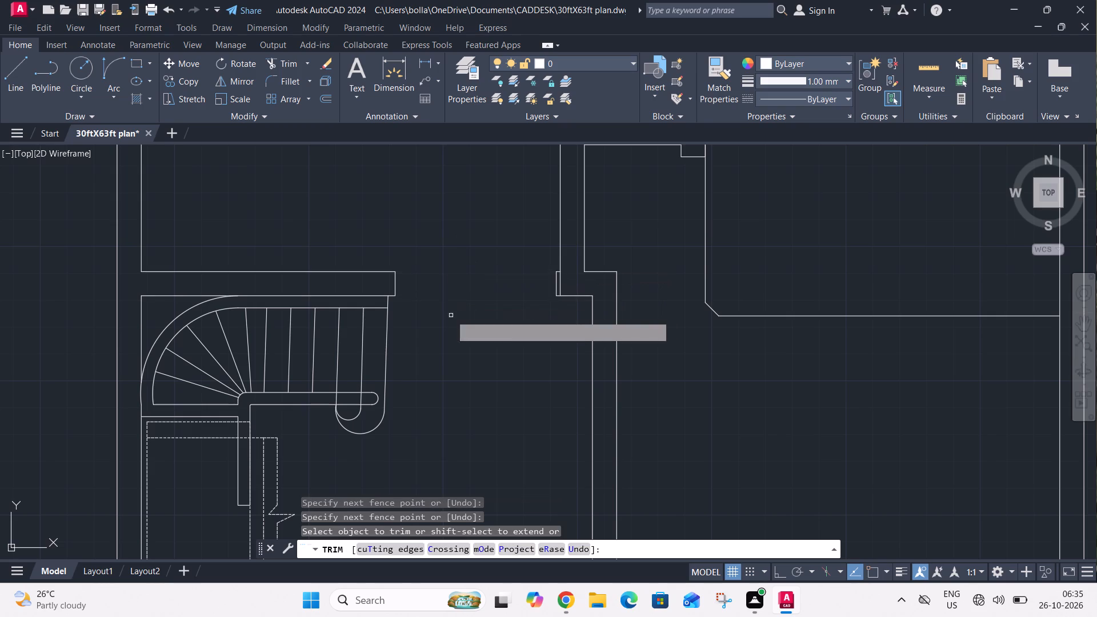
pyautogui.click(562, 282)
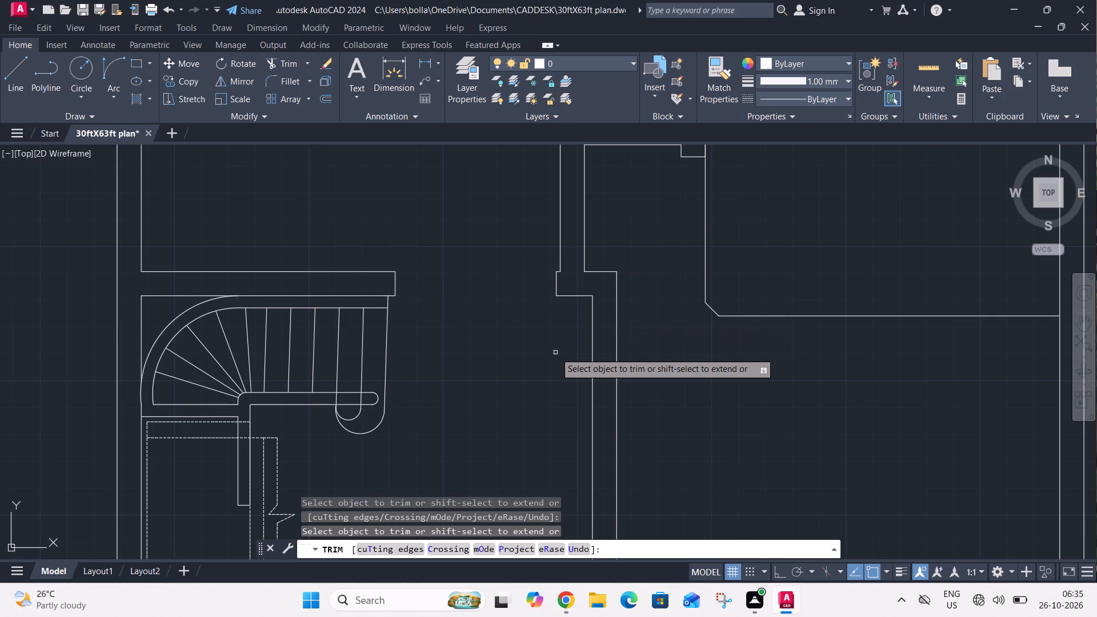
pyautogui.press('Escape')
# Draw a short horizontal line across the vertical wall just above the new opening's jamb, joining the lower ends of its two faces.
pyautogui.press('l')
pyautogui.press('space')
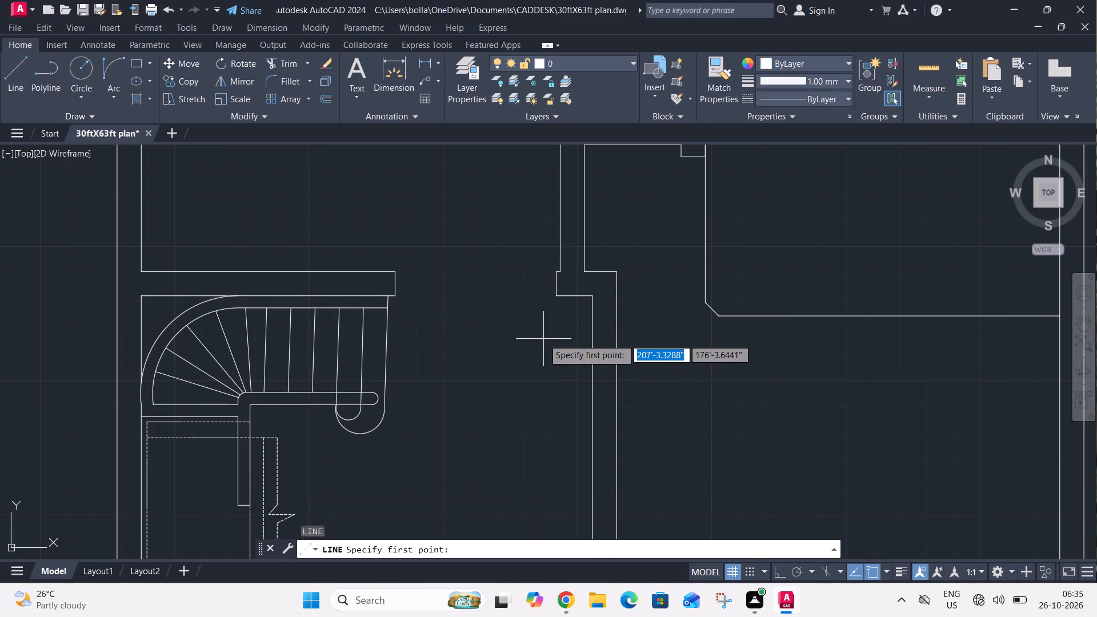
pyautogui.moveTo(551, 316); pyautogui.dragTo(546, 334, button='middle')
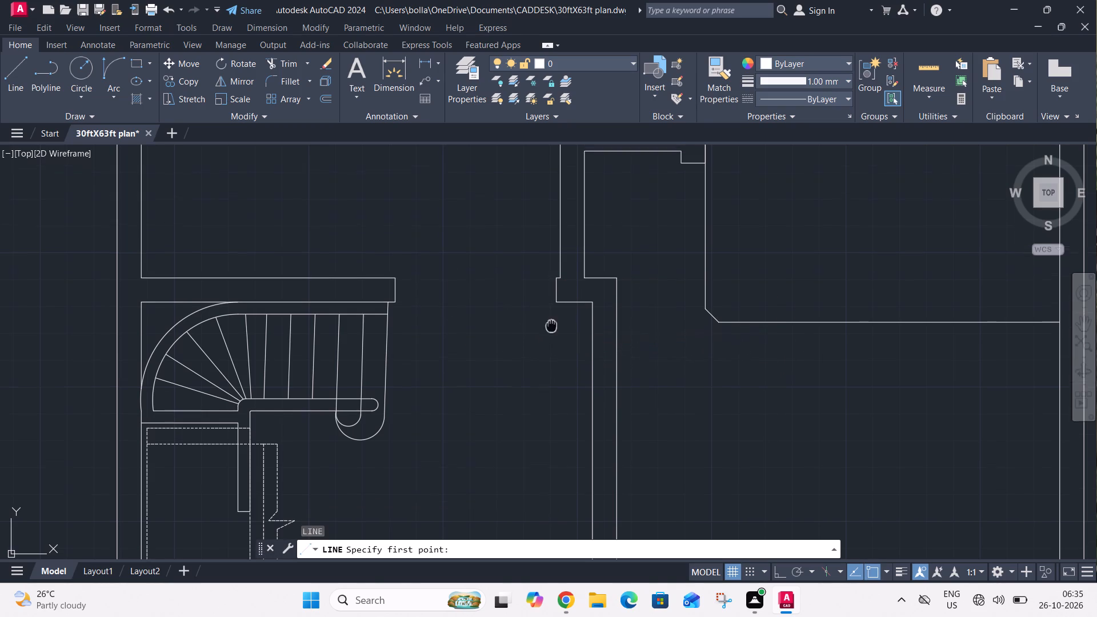
pyautogui.moveTo(546, 334); pyautogui.dragTo(497, 410, button='middle')
pyautogui.scroll(3, 506, 354)
pyautogui.click(495, 399)
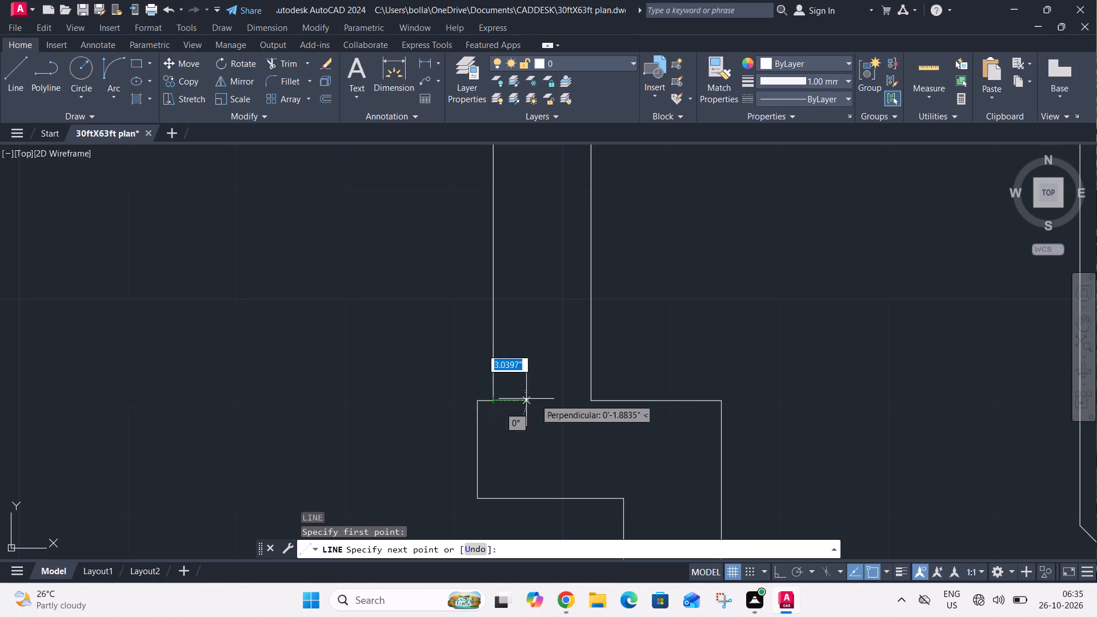
pyautogui.click(591, 398)
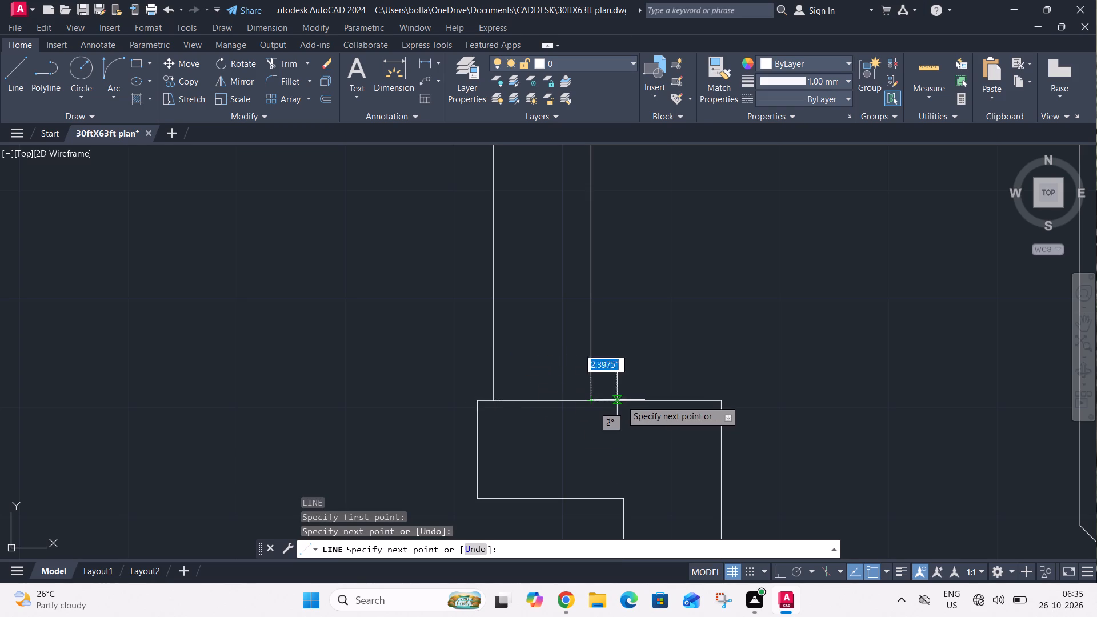
pyautogui.press('Escape')
# Offset the short line across the vertical wall 4.5" upward.
pyautogui.press('o')
pyautogui.press('space')
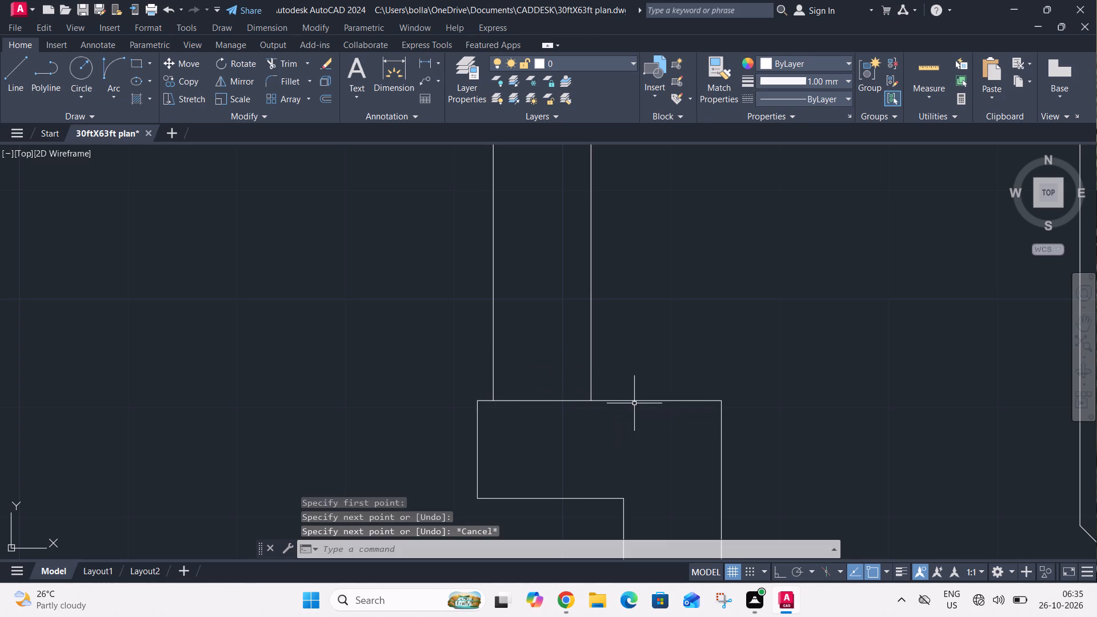
pyautogui.write('4.5"')
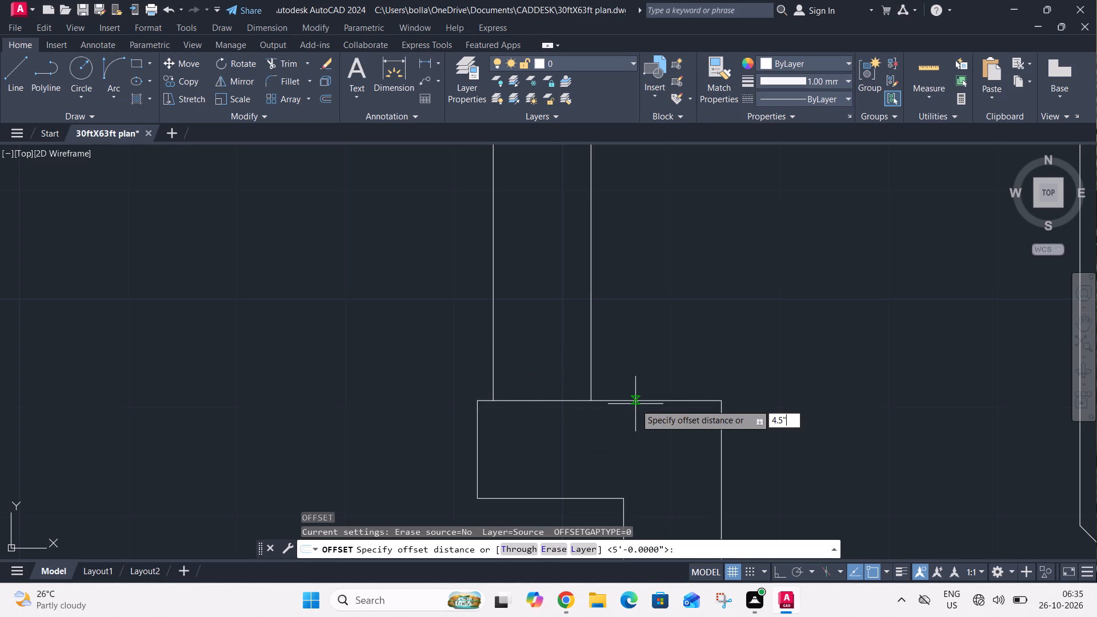
pyautogui.press('Return')
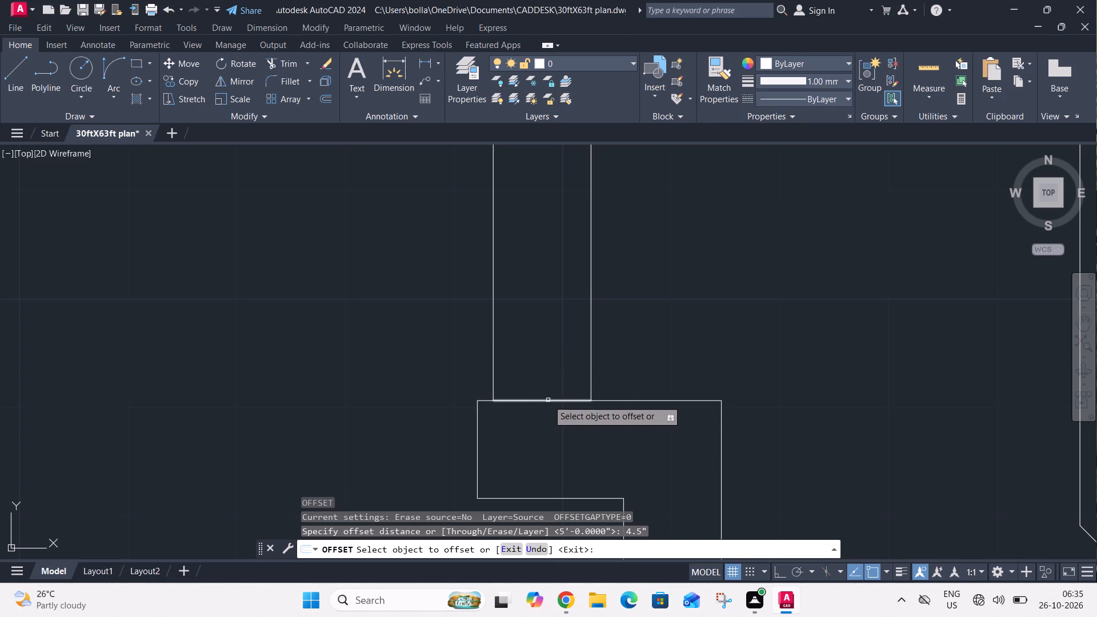
pyautogui.moveTo(548, 400); pyautogui.dragTo(548, 390)
pyautogui.click(533, 334)
pyautogui.press('Escape')
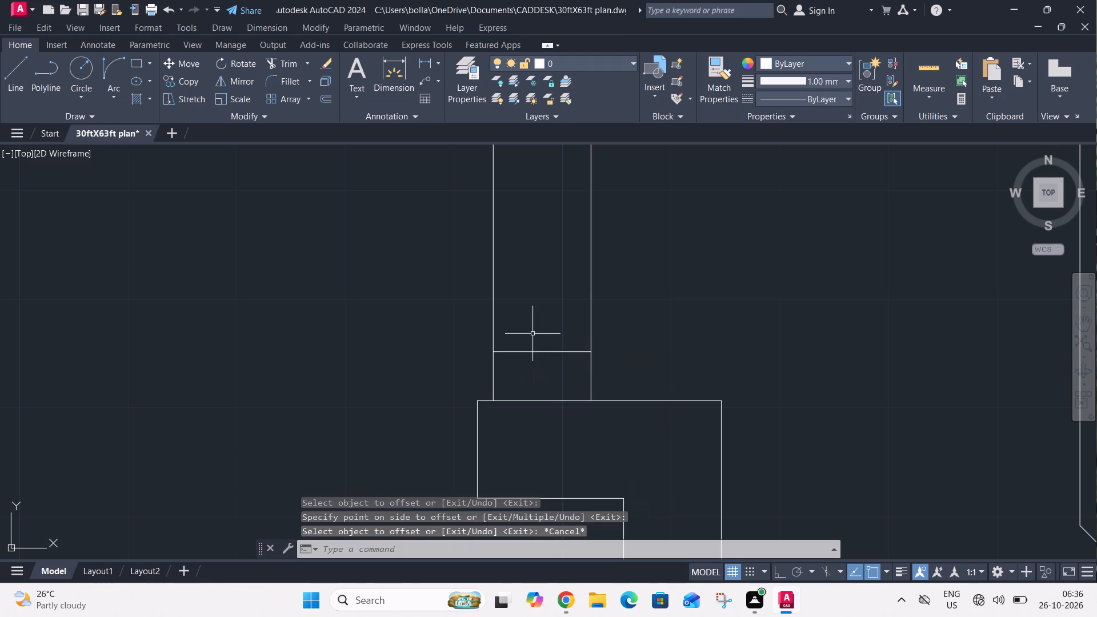
# Offset the upper short line across the vertical wall another 3' upward as the door opening's far edge.
pyautogui.write('o')
pyautogui.press('space')
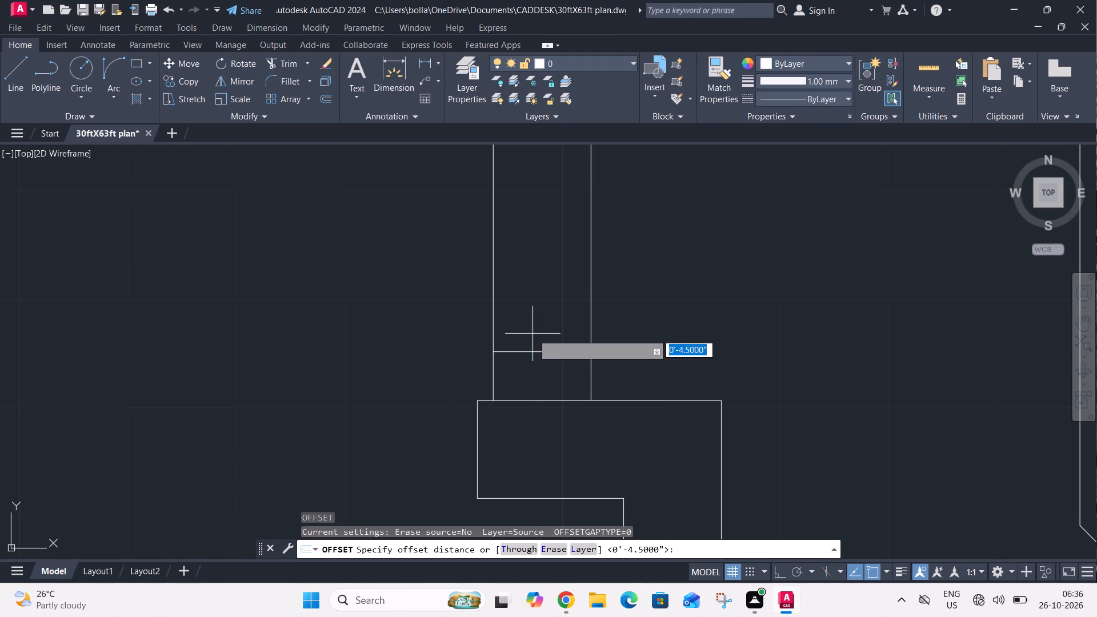
pyautogui.write("3'")
pyautogui.press('Return')
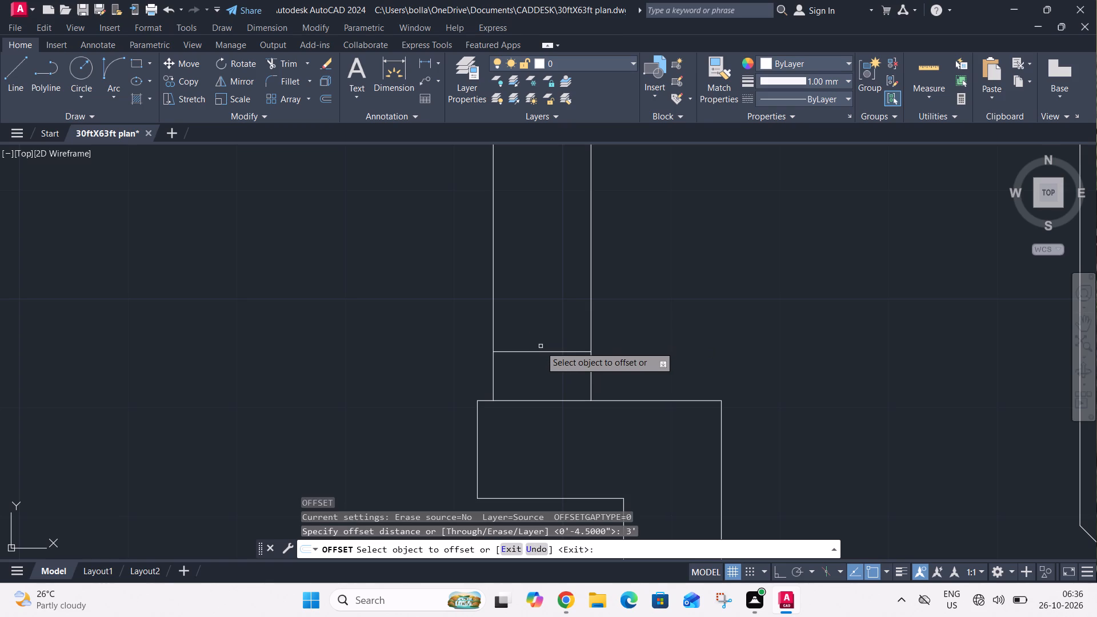
pyautogui.click(543, 353)
pyautogui.click(540, 332)
pyautogui.scroll(-3, 540, 333)
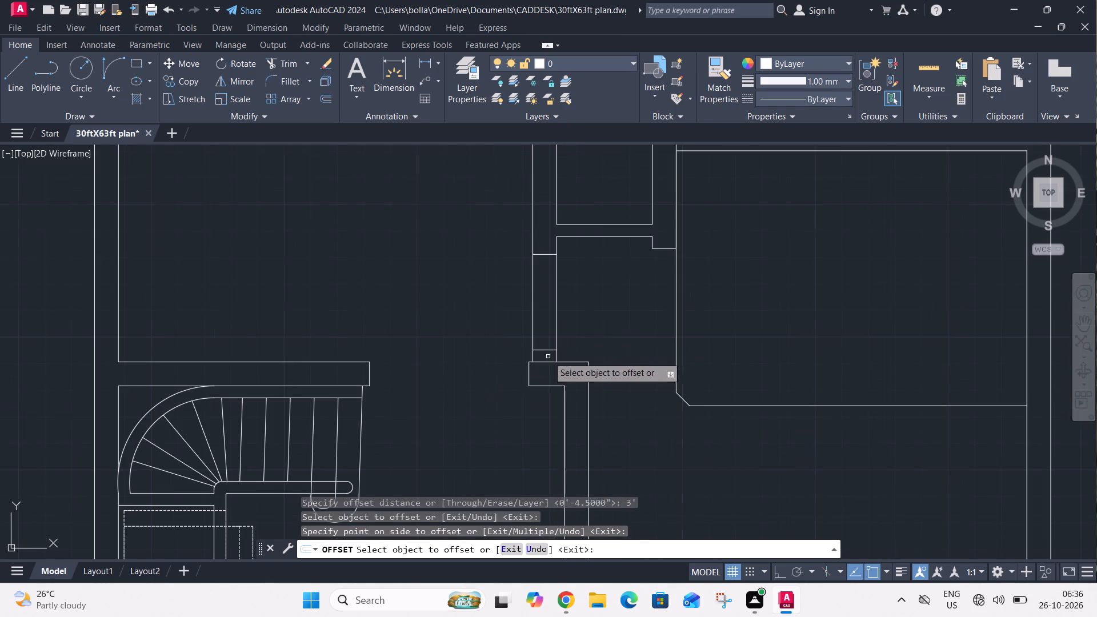
pyautogui.moveTo(578, 324); pyautogui.dragTo(574, 359, button='middle')
pyautogui.press('Escape')
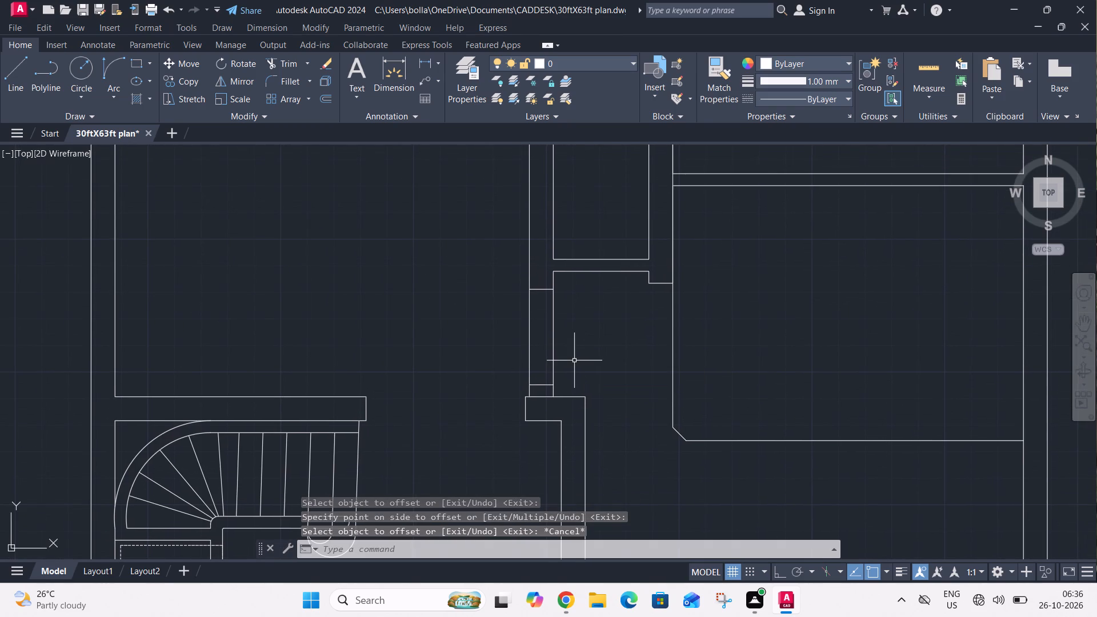
# Trim the vertical wall's faces between the 3' edge lines to cut the door opening, and remove the leftover line at its base.
pyautogui.press('t')
pyautogui.press('r')
pyautogui.press('space')
pyautogui.click(570, 350)
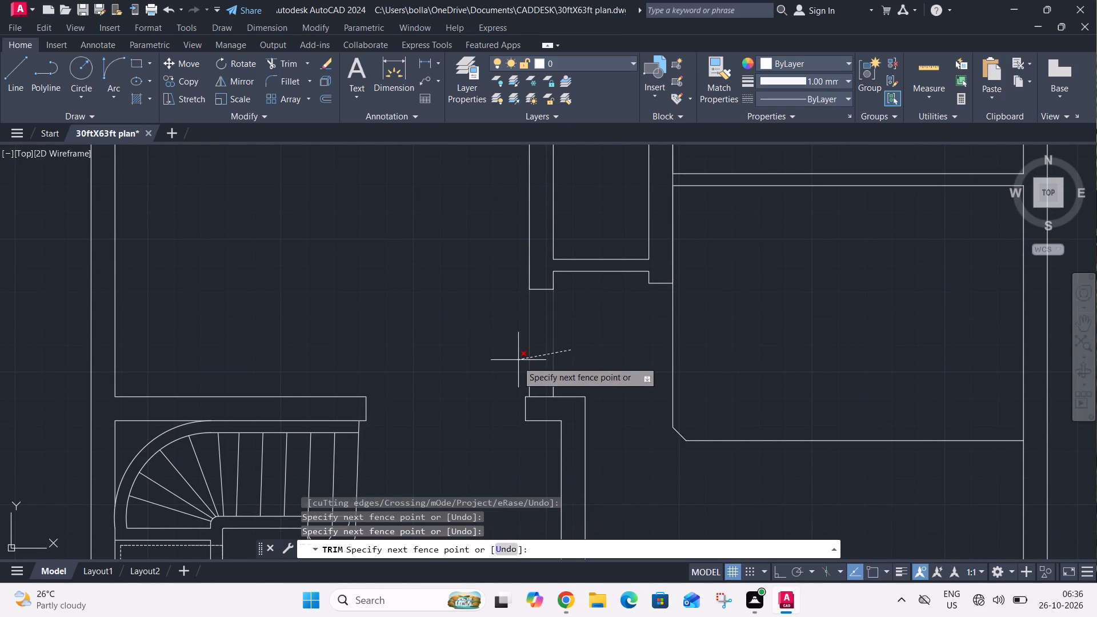
pyautogui.click(517, 361)
pyautogui.click(532, 397)
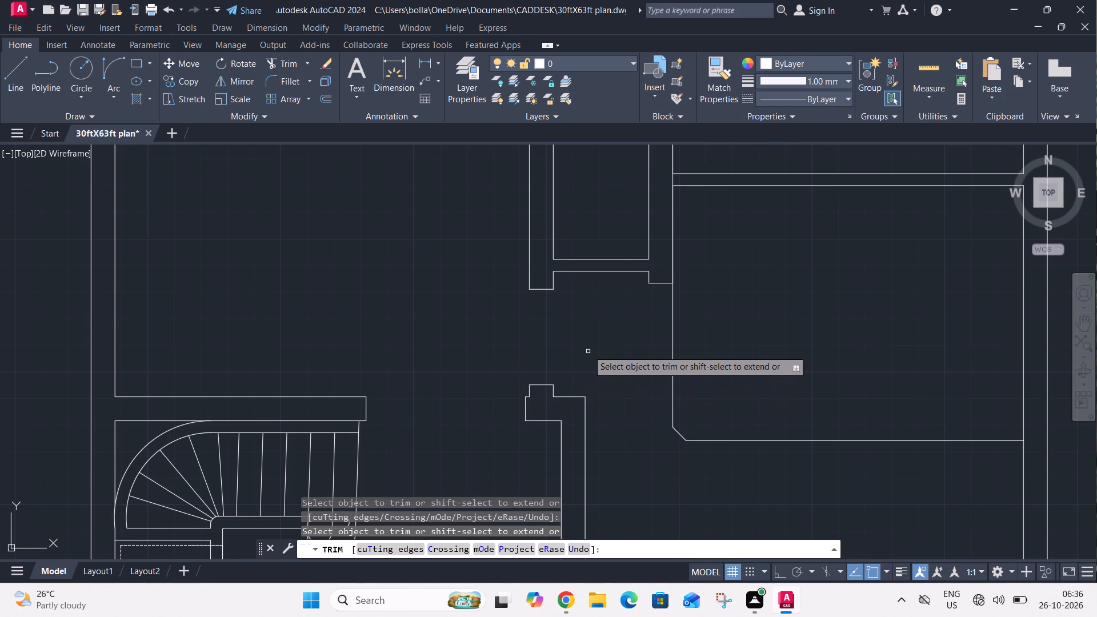
pyautogui.press('Escape')
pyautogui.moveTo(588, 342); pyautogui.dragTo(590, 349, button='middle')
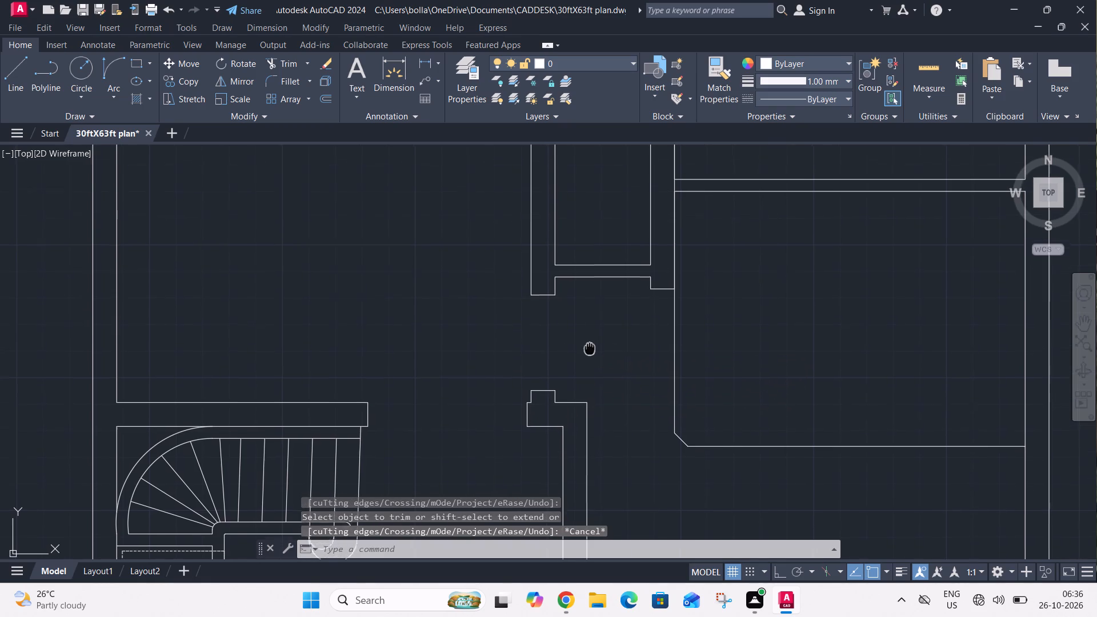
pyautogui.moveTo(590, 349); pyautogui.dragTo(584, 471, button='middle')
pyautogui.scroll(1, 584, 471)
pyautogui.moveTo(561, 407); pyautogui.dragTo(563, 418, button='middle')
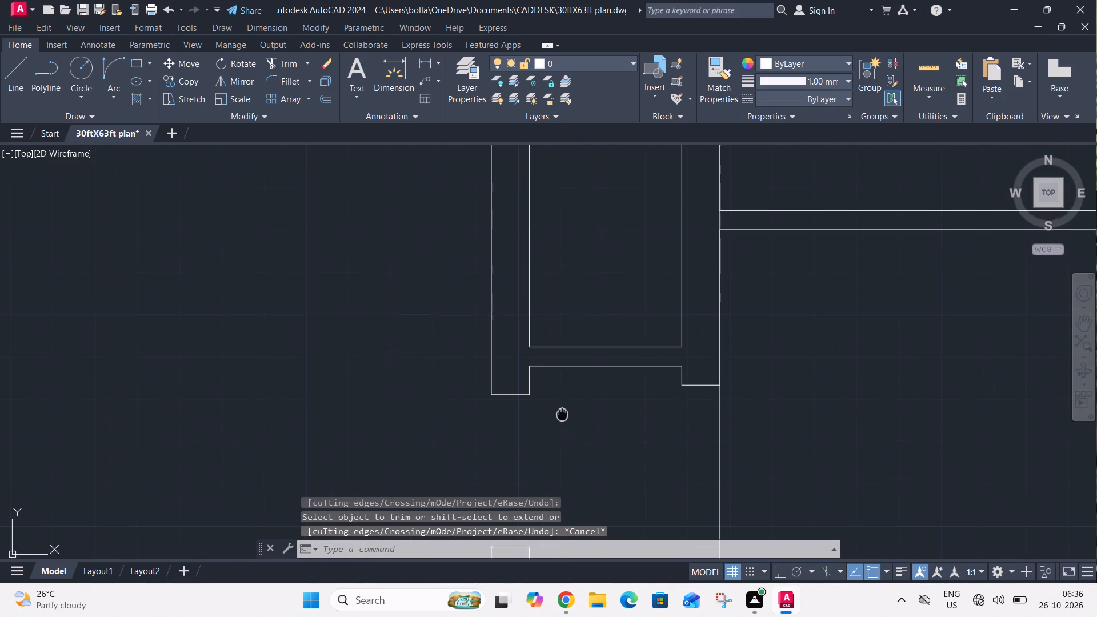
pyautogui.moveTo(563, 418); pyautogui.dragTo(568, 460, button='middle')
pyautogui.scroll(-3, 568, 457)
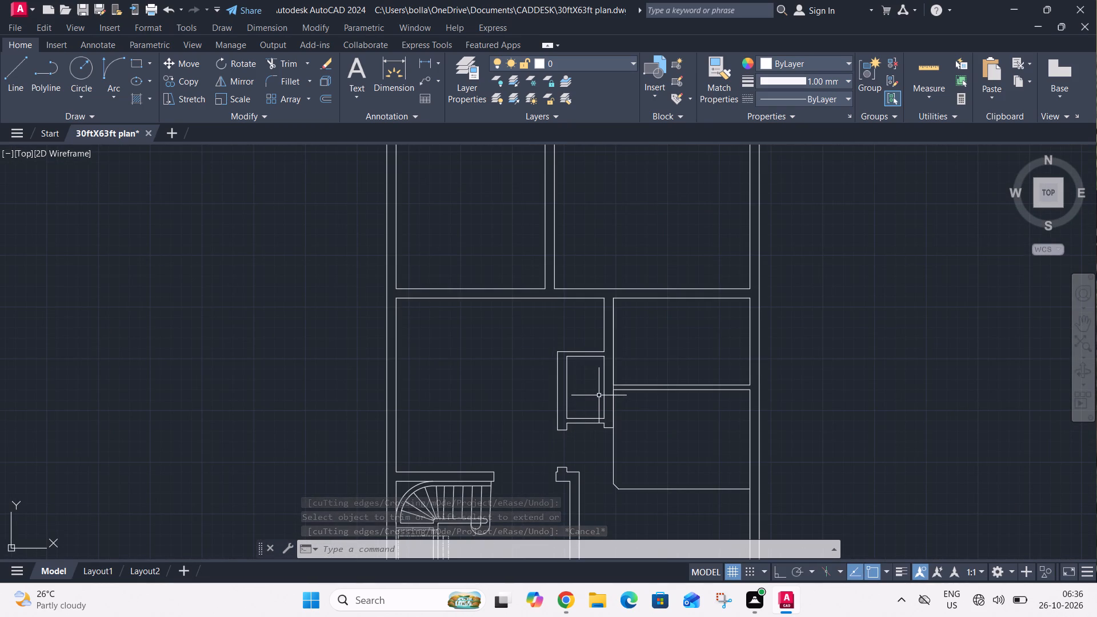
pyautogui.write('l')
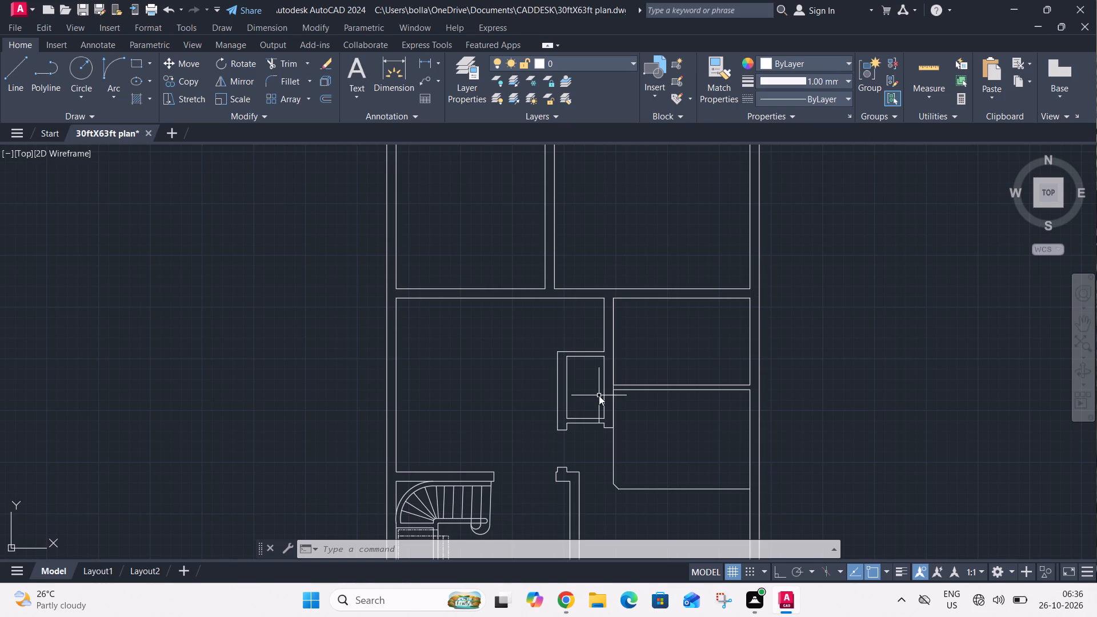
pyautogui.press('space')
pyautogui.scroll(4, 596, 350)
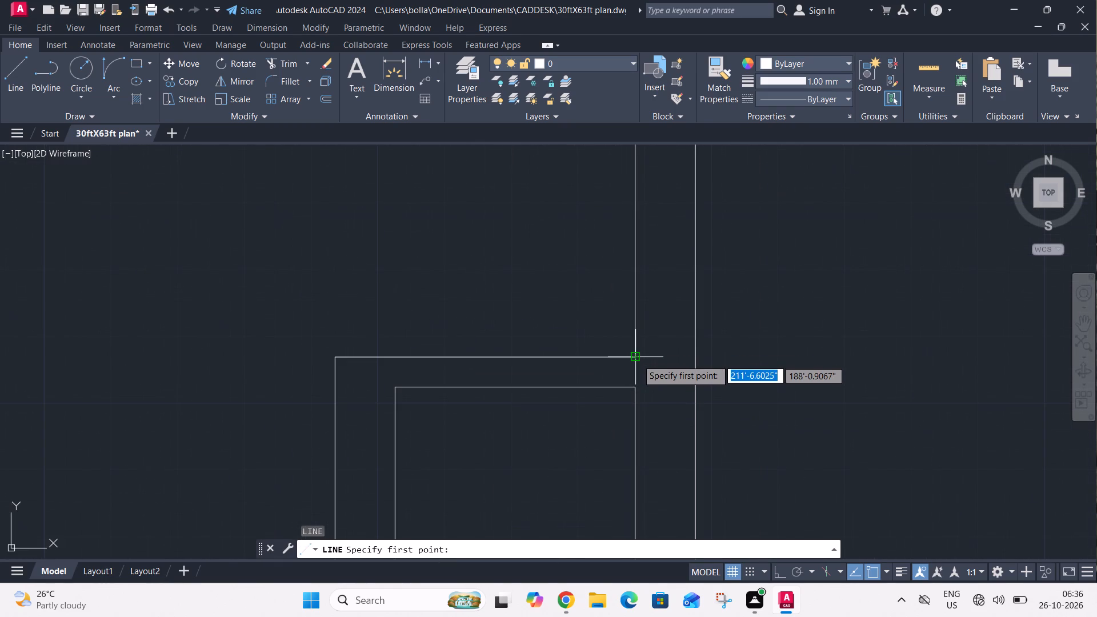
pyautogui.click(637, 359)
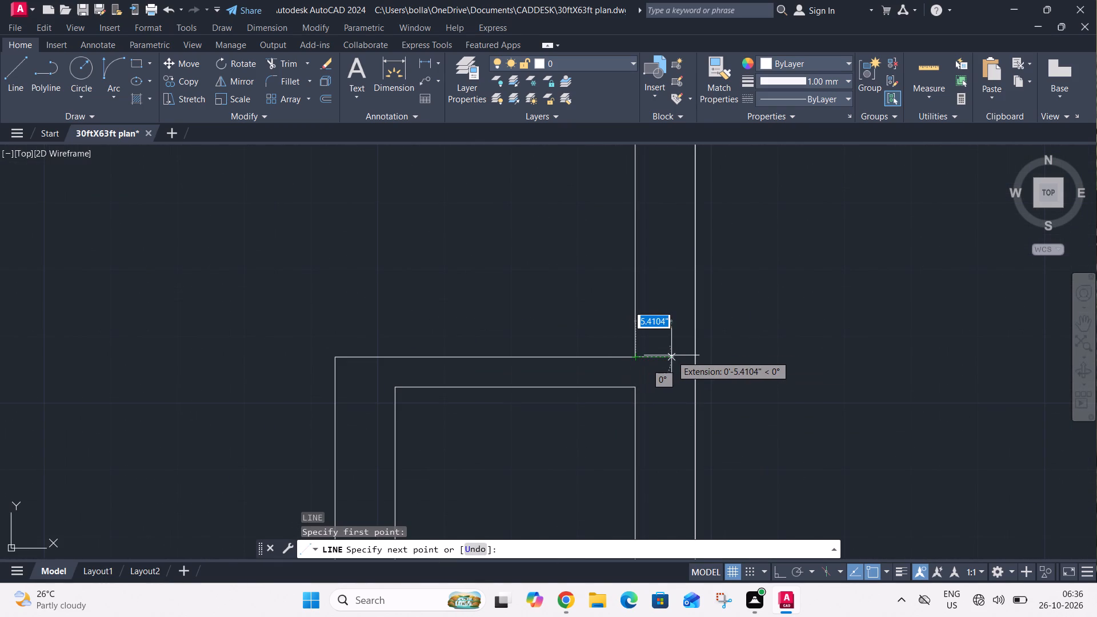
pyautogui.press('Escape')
# Draw a short horizontal line across the top of the vertical wall above the small room, where it meets the horizontal wall's lower face.
pyautogui.write('l')
pyautogui.press('space')
pyautogui.scroll(-3, 676, 380)
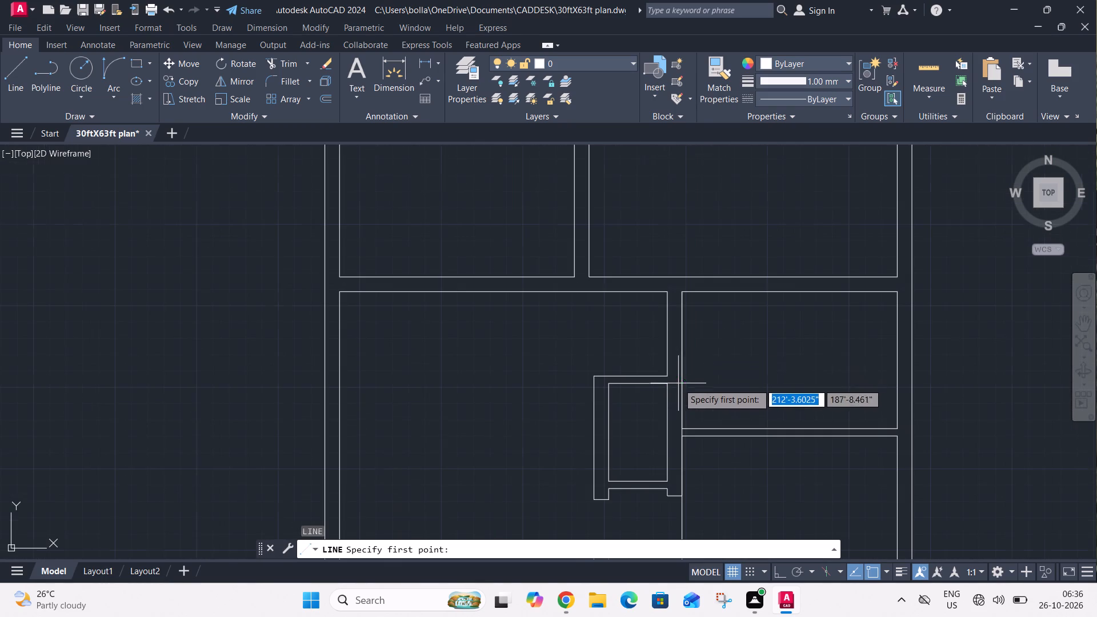
pyautogui.scroll(2, 665, 289)
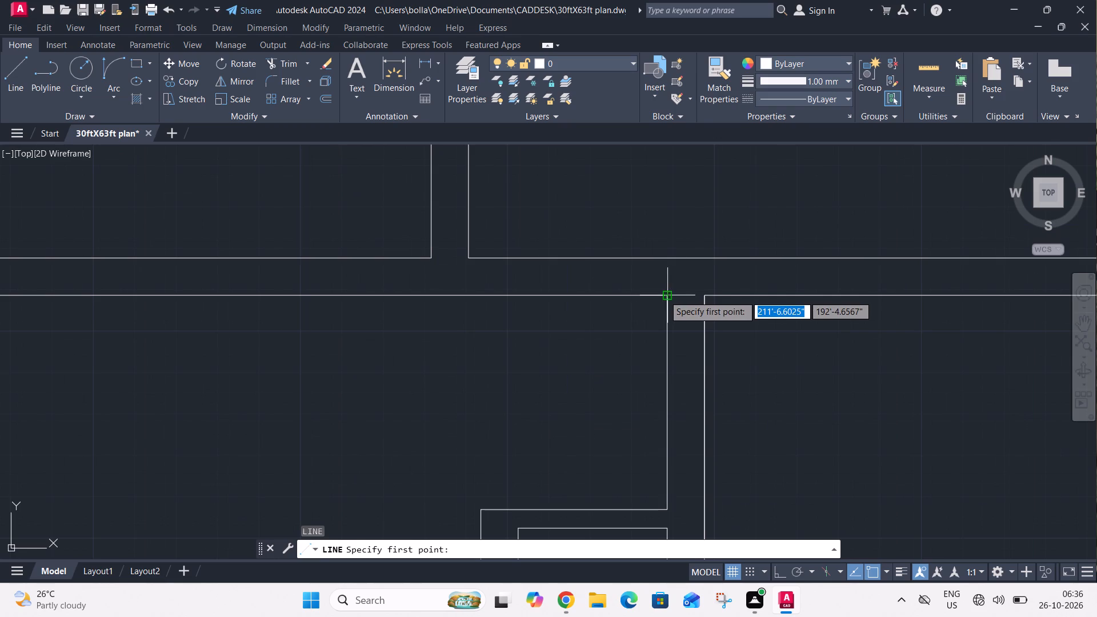
pyautogui.click(664, 295)
pyautogui.click(704, 296)
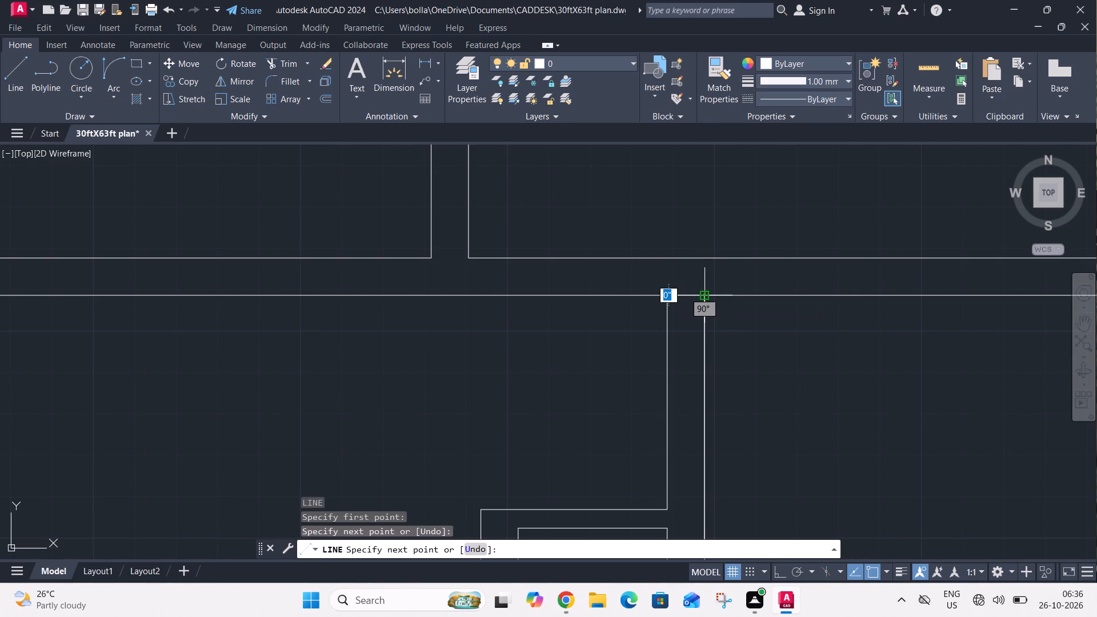
pyautogui.press('Escape')
# Offset the short line across the vertical wall 4.5" downward, and offset the resulting line another 4.5" downward.
pyautogui.press('o')
pyautogui.press('space')
pyautogui.write('4.5"')
pyautogui.press('Return')
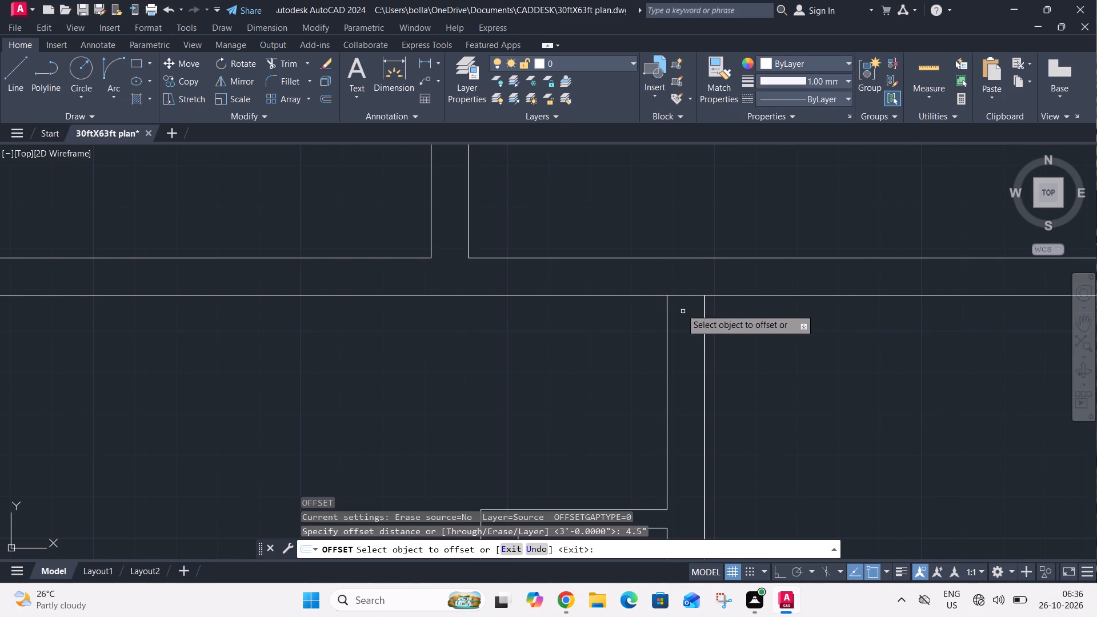
pyautogui.click(683, 293)
pyautogui.click(700, 340)
pyautogui.click(688, 296)
pyautogui.click(692, 306)
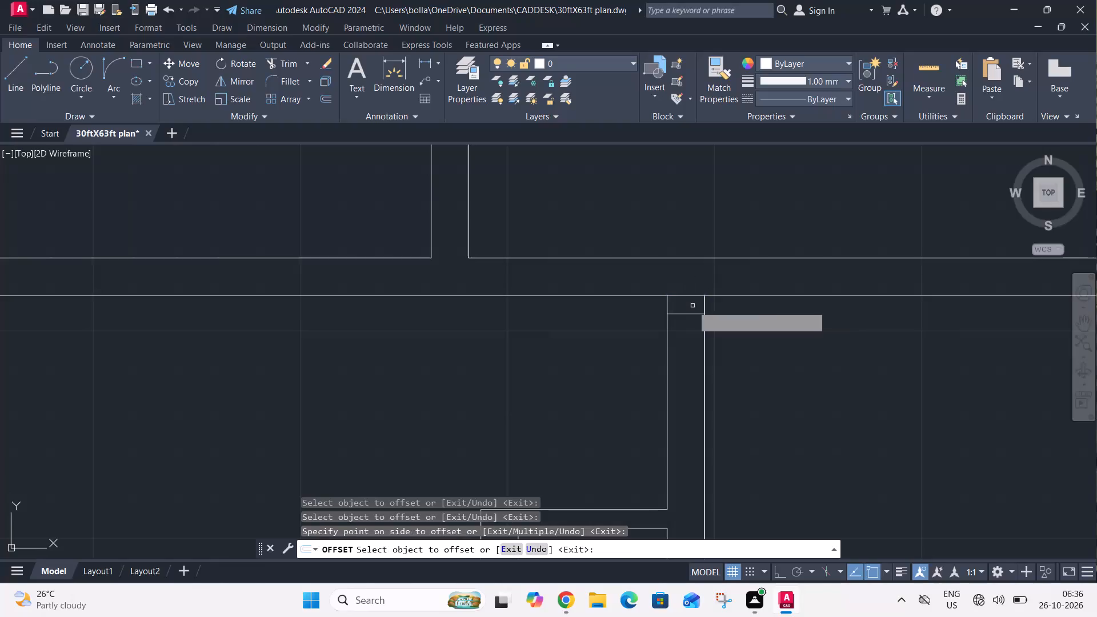
pyautogui.click(692, 312)
pyautogui.click(691, 324)
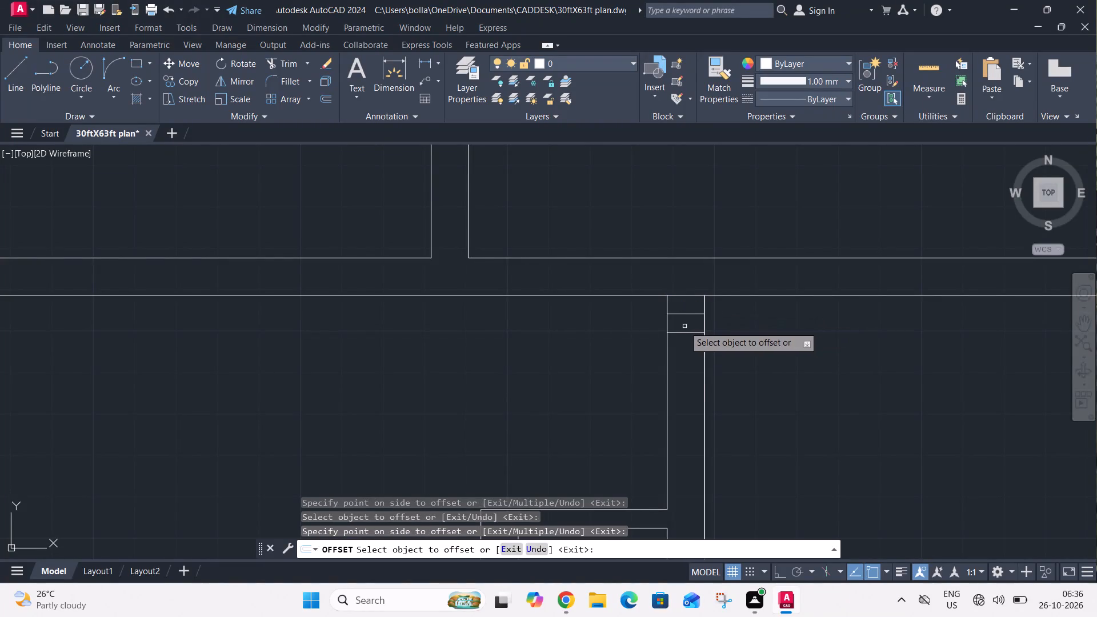
pyautogui.press('Escape')
# Offset the lowest short line across the vertical wall 2'6" downward as the opening's far edge.
pyautogui.write("o 2'6")
pyautogui.hotkey('shift', '"')
pyautogui.press('Return')
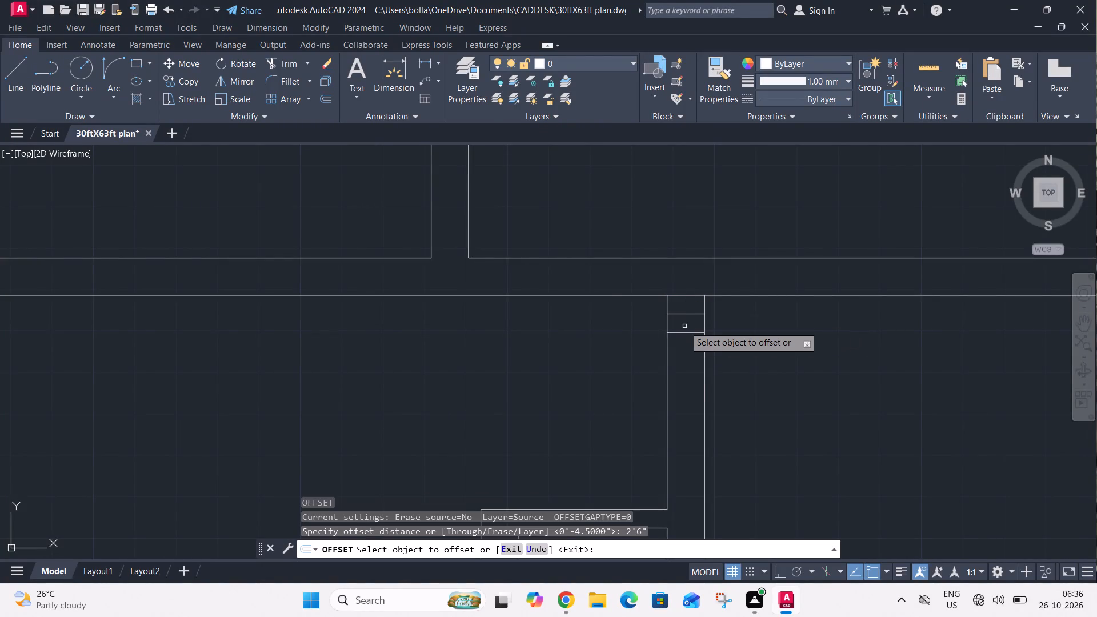
pyautogui.click(684, 335)
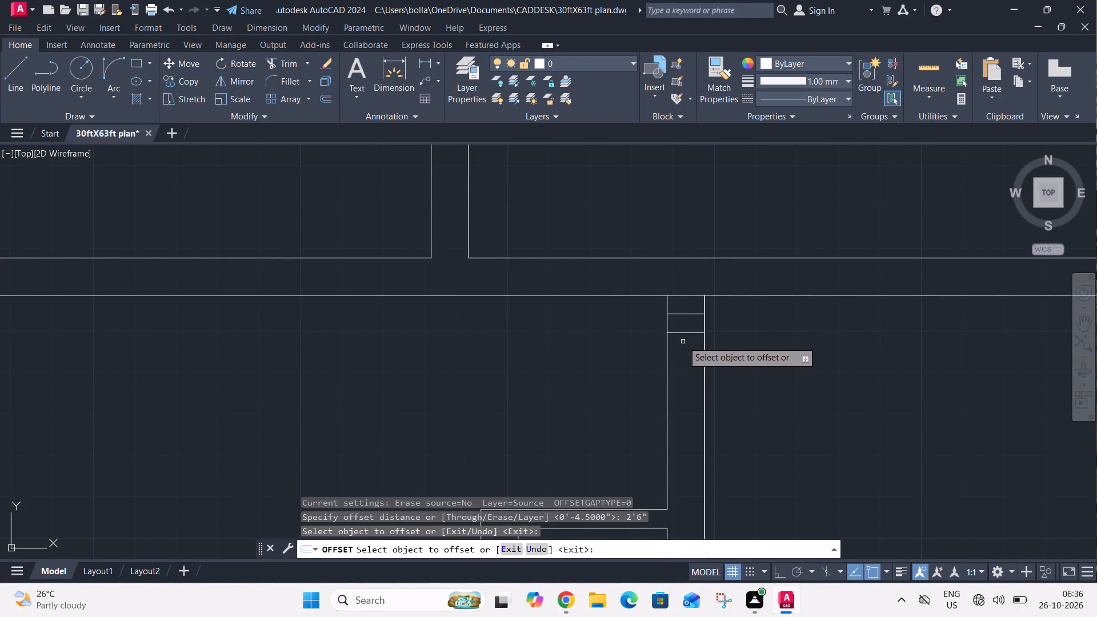
pyautogui.click(682, 333)
pyautogui.click(683, 350)
pyautogui.press('Escape')
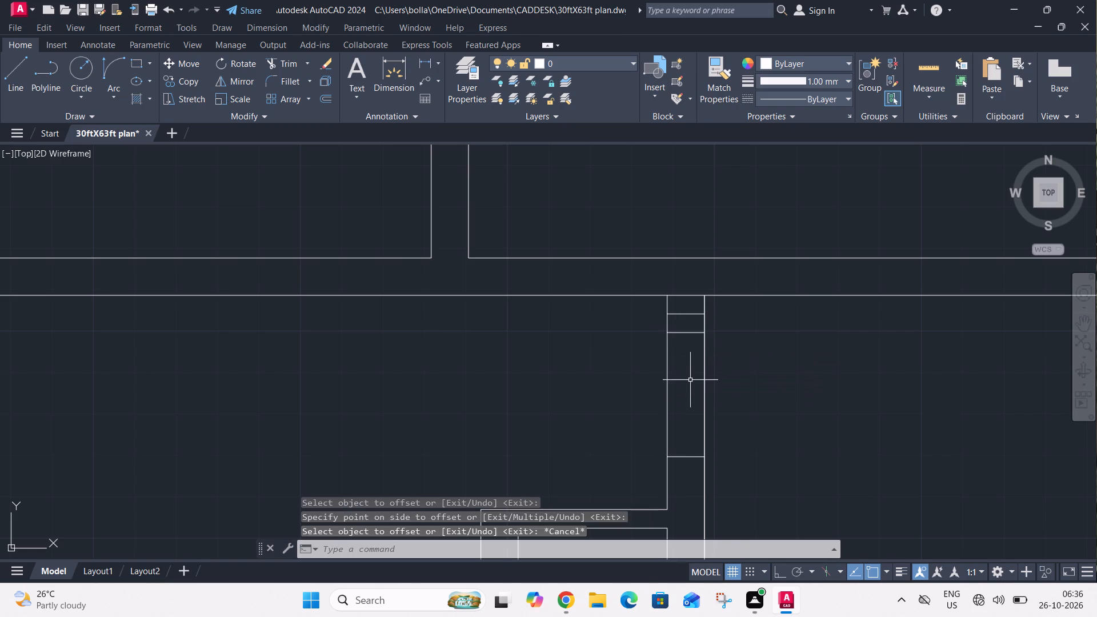
# Trim away the two upper helper lines and both wall faces between the 2'6" edge lines to cut the opening.
pyautogui.write('tr')
pyautogui.press('space')
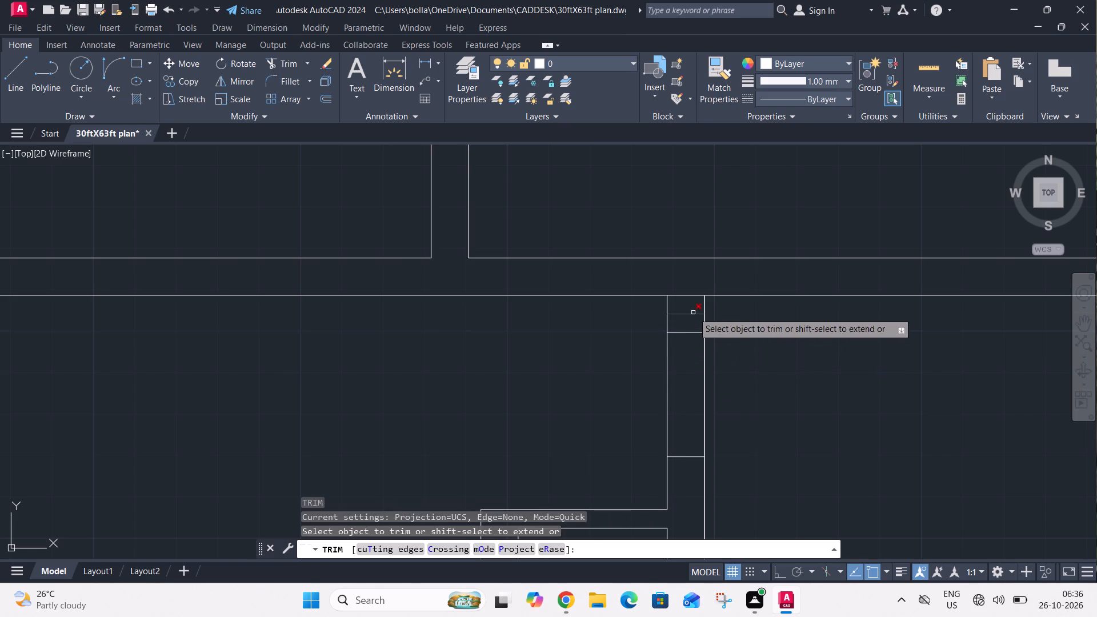
pyautogui.click(693, 312)
pyautogui.click(692, 293)
pyautogui.click(689, 305)
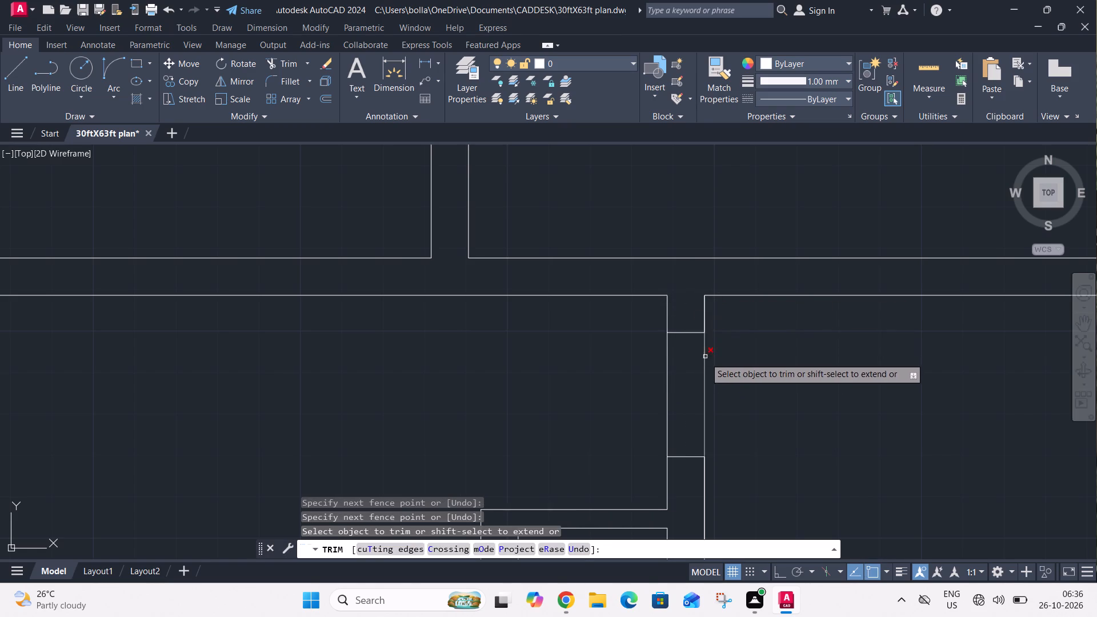
pyautogui.click(729, 380)
pyautogui.click(651, 403)
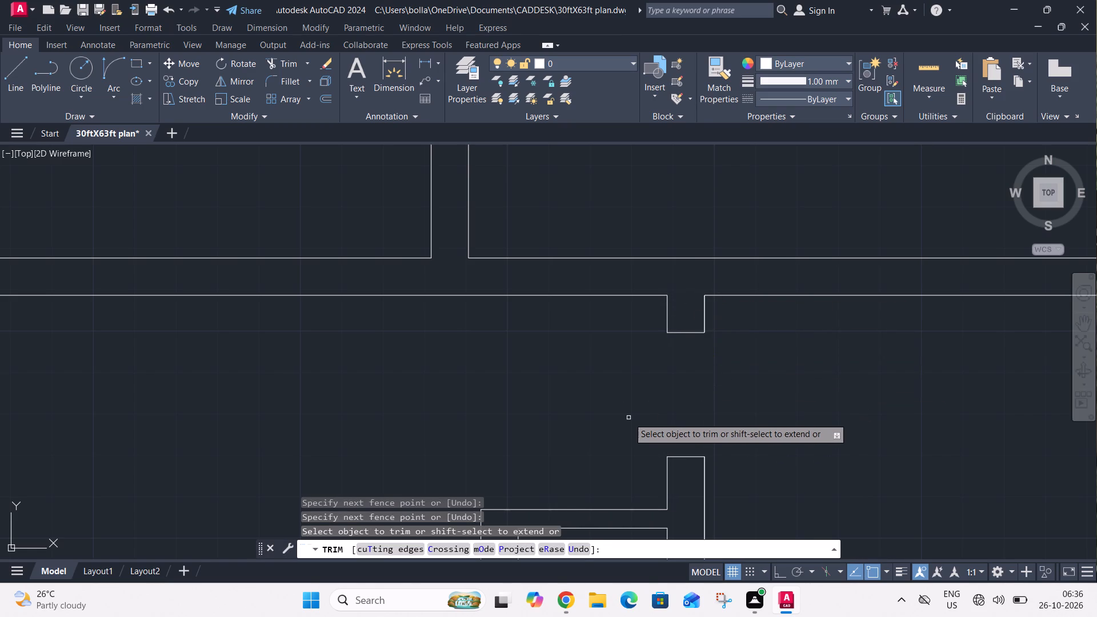
pyautogui.press('Escape')
# With Ortho on, stretch the inner face of the small room's left wall upward by about 2'1", past the room's top wall.
pyautogui.moveTo(625, 400); pyautogui.dragTo(664, 342, button='middle')
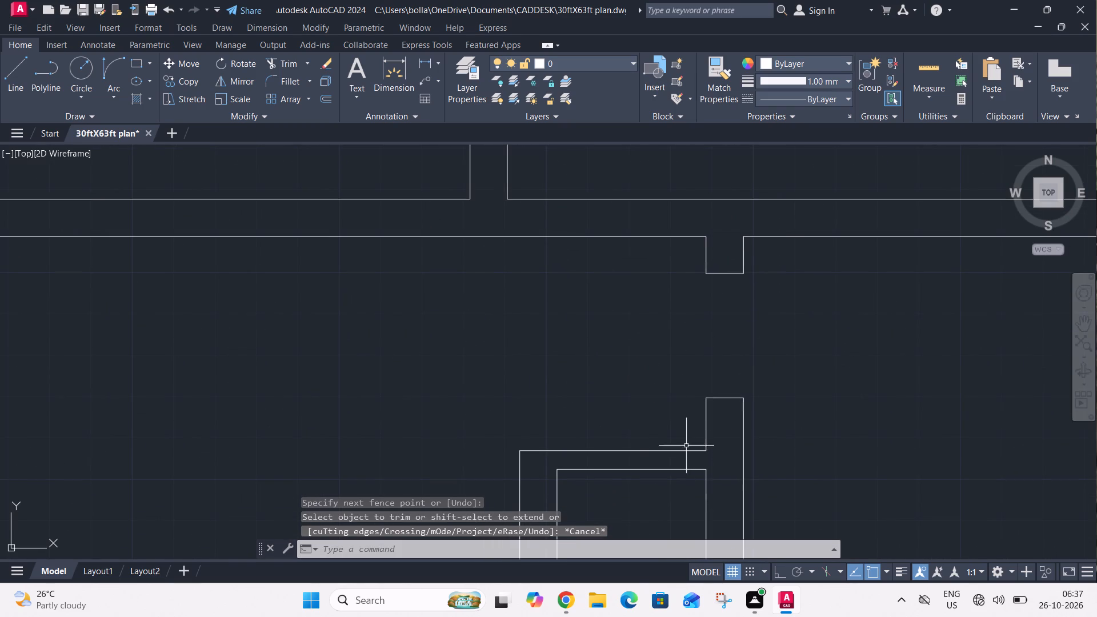
pyautogui.click(558, 479)
pyautogui.click(559, 467)
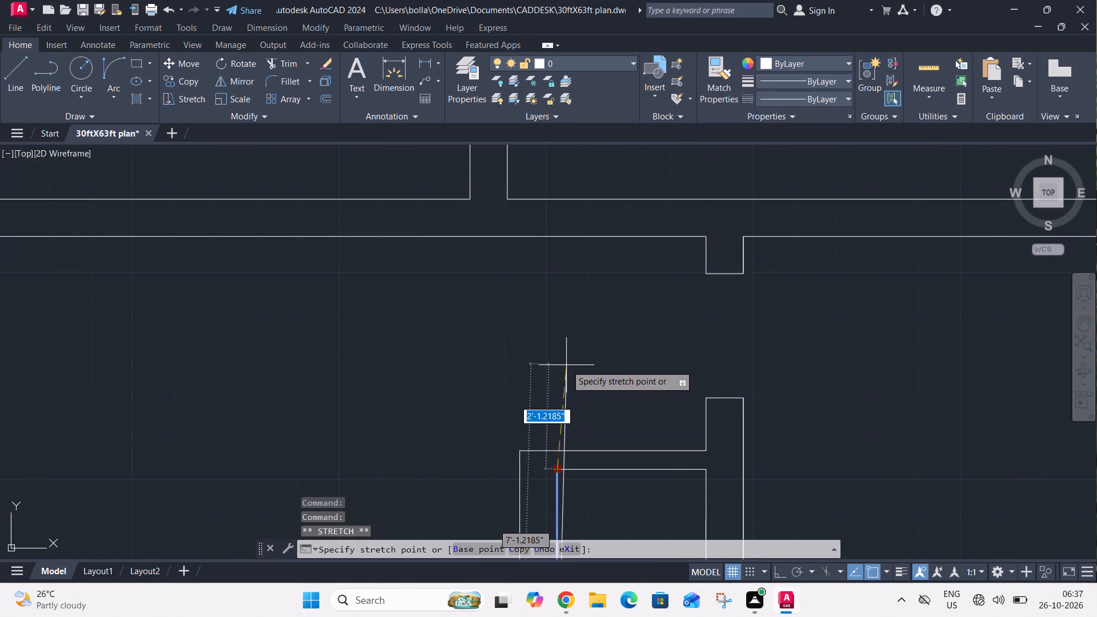
pyautogui.press('F8')
pyautogui.click(566, 365)
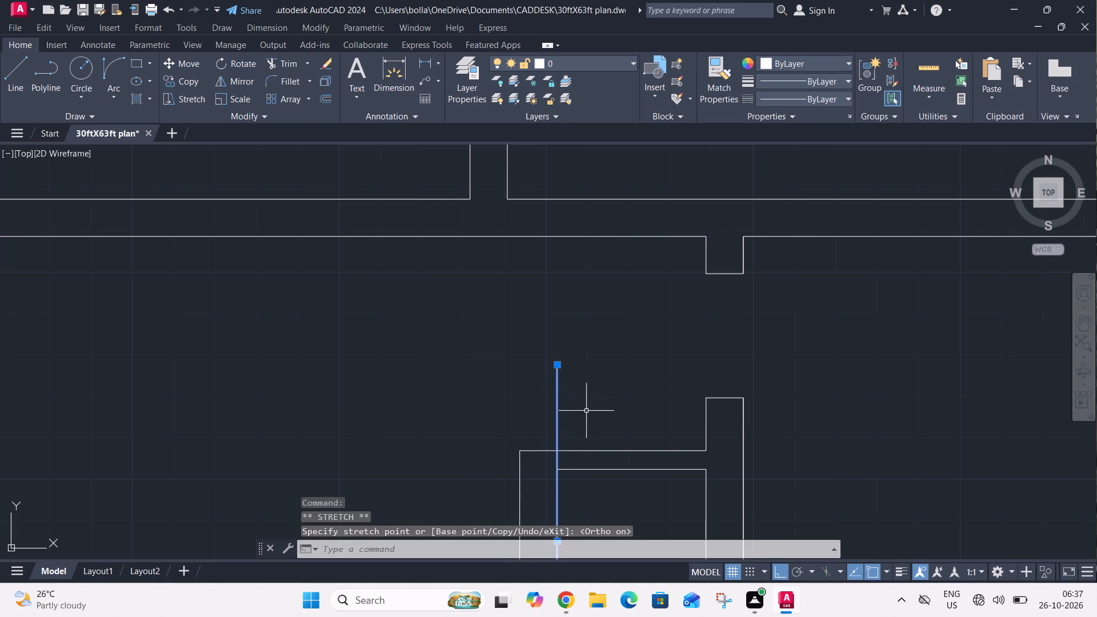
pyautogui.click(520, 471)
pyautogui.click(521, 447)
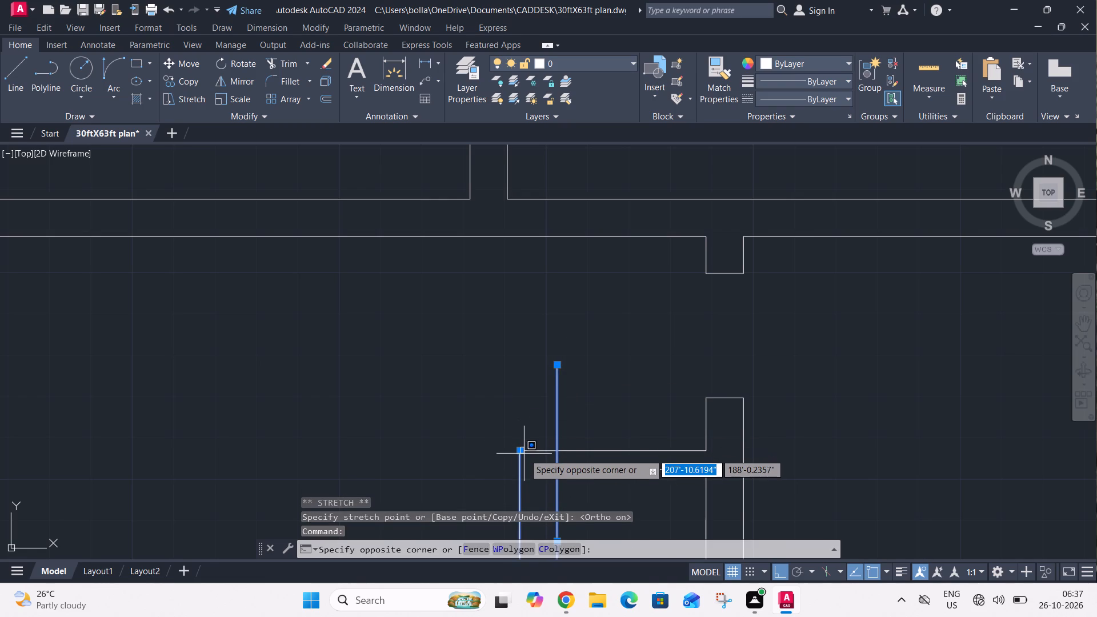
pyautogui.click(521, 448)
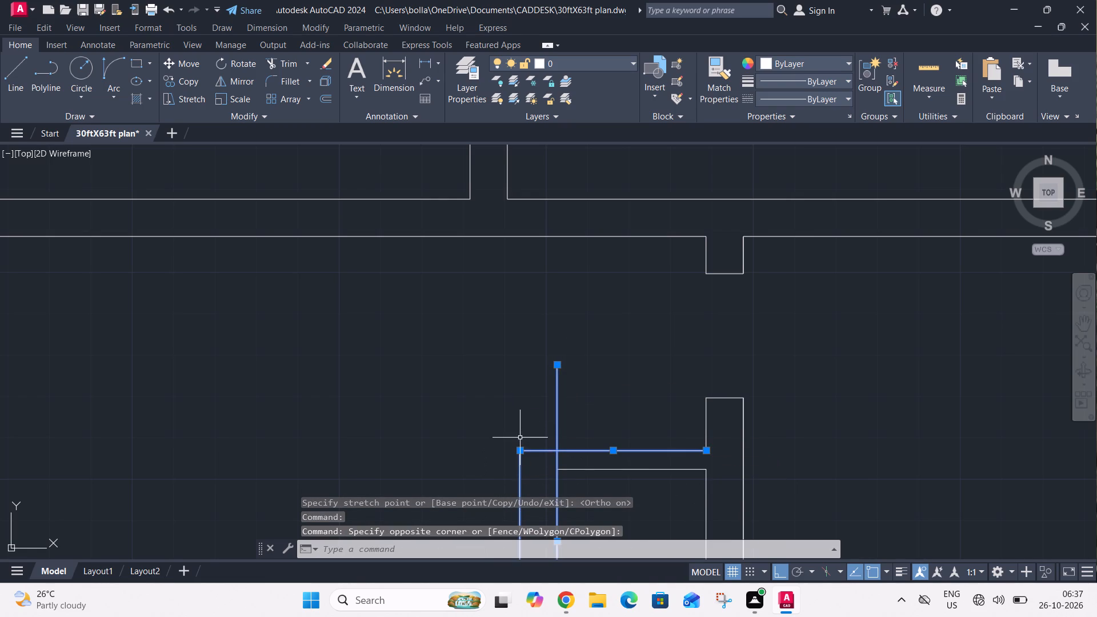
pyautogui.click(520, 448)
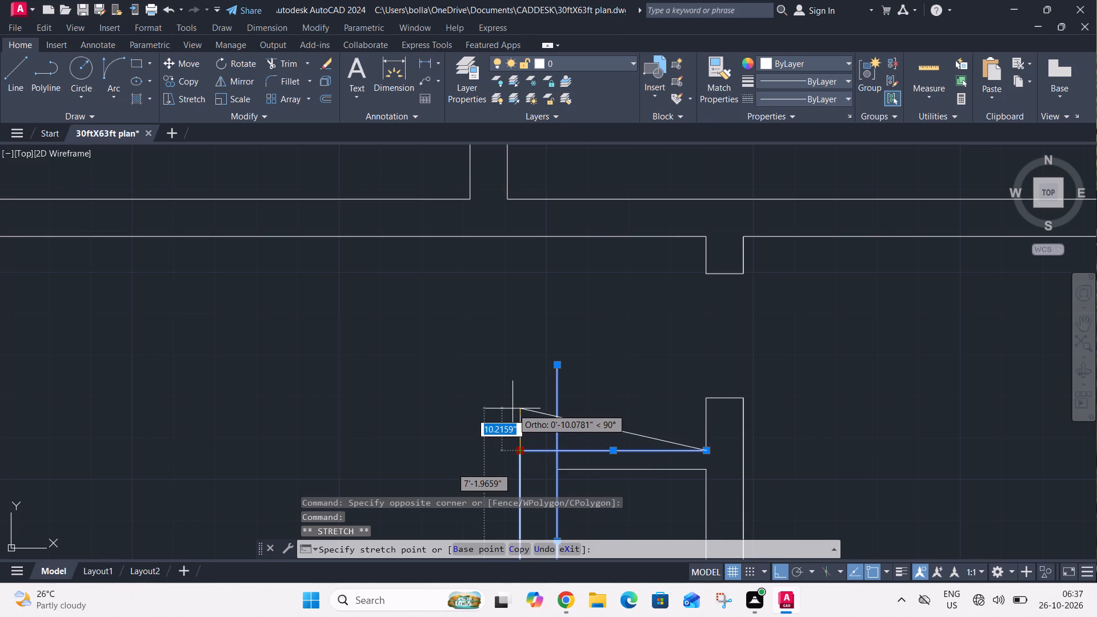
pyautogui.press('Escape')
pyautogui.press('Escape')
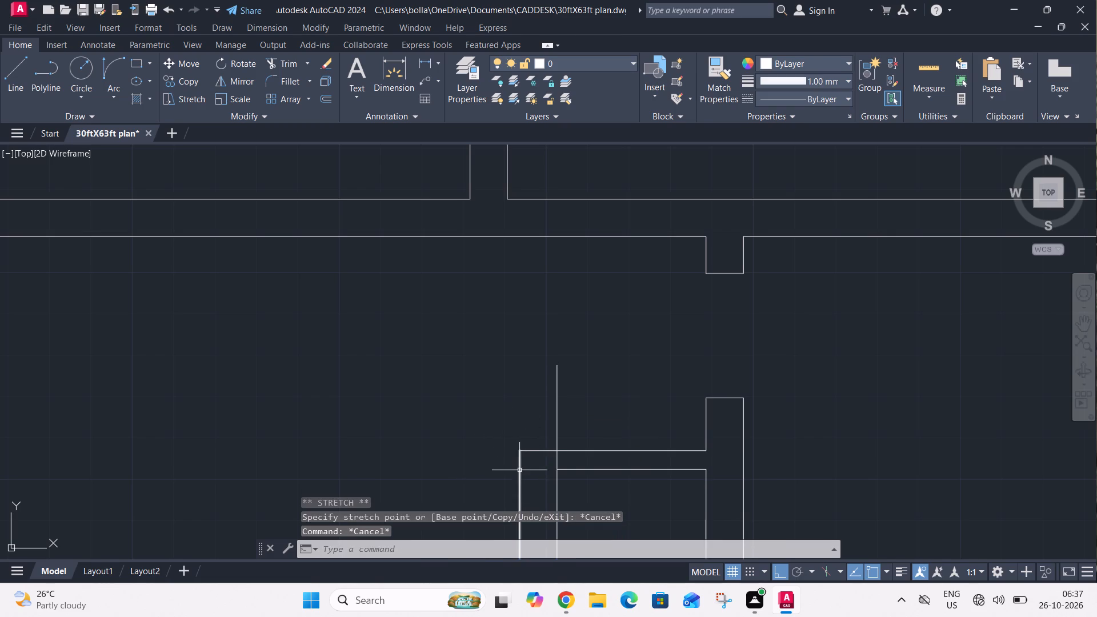
# Stretch the outer face of the small room's left wall upward to about the same height as its inner face.
pyautogui.click(519, 471)
pyautogui.click(519, 448)
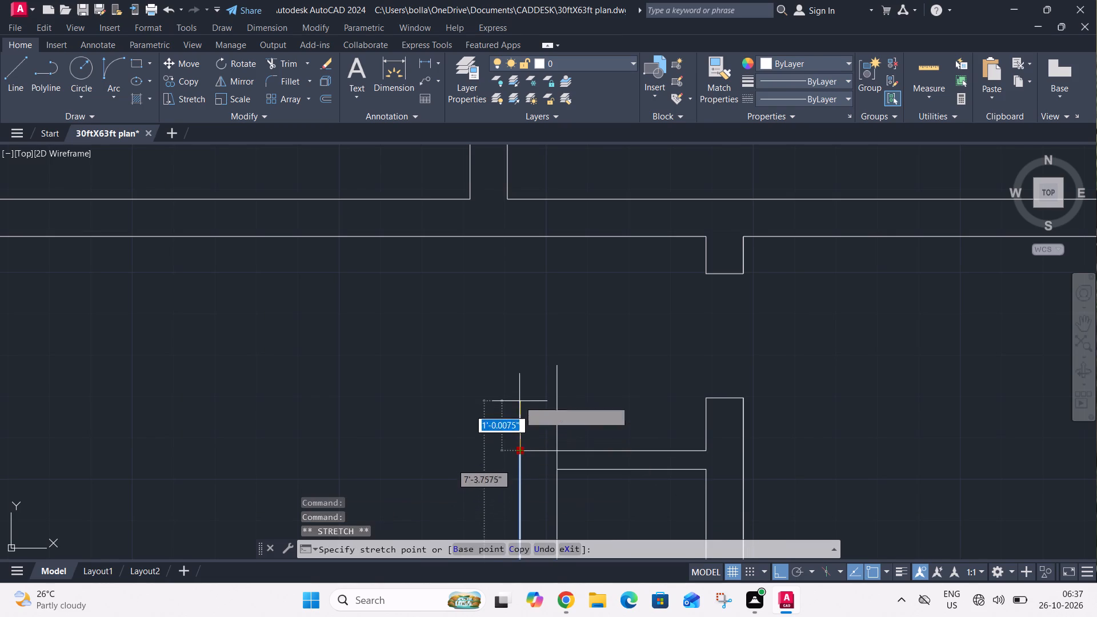
pyautogui.click(524, 364)
pyautogui.press('Escape')
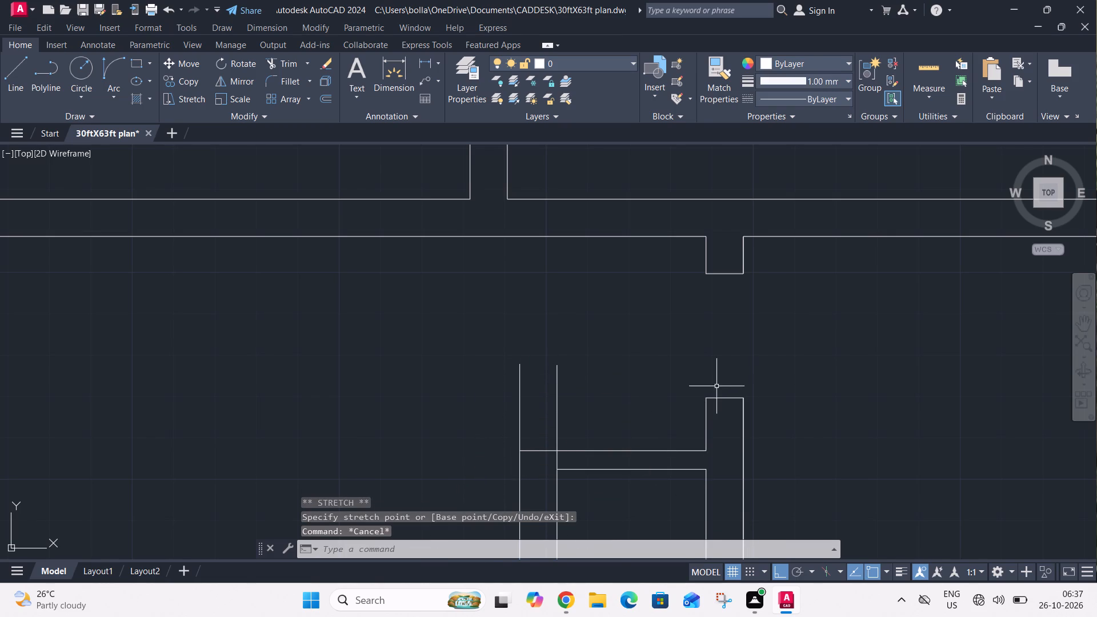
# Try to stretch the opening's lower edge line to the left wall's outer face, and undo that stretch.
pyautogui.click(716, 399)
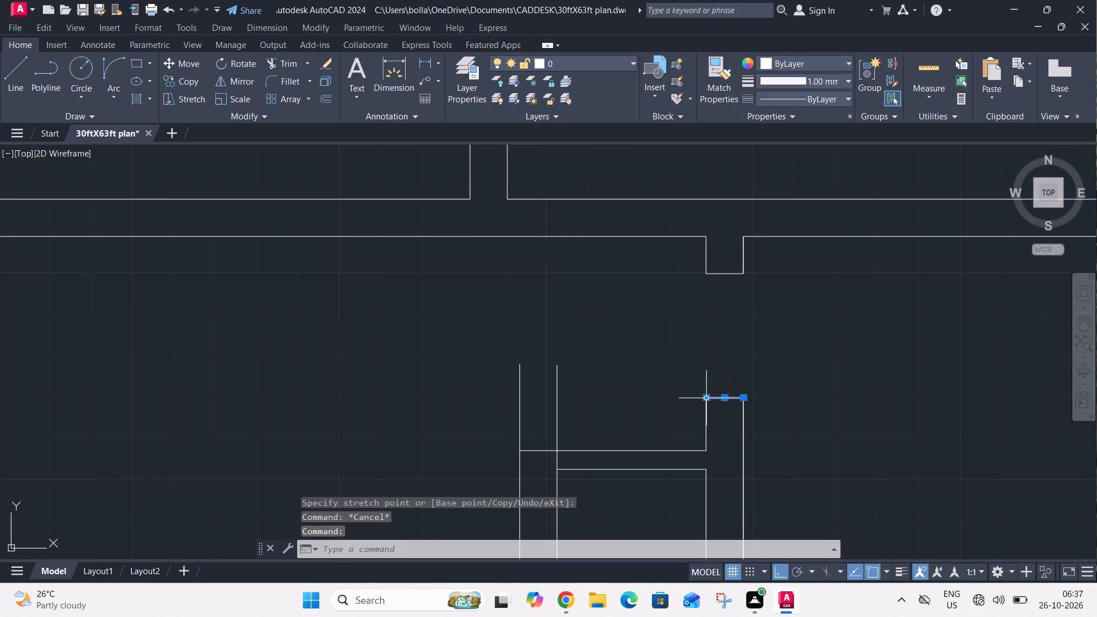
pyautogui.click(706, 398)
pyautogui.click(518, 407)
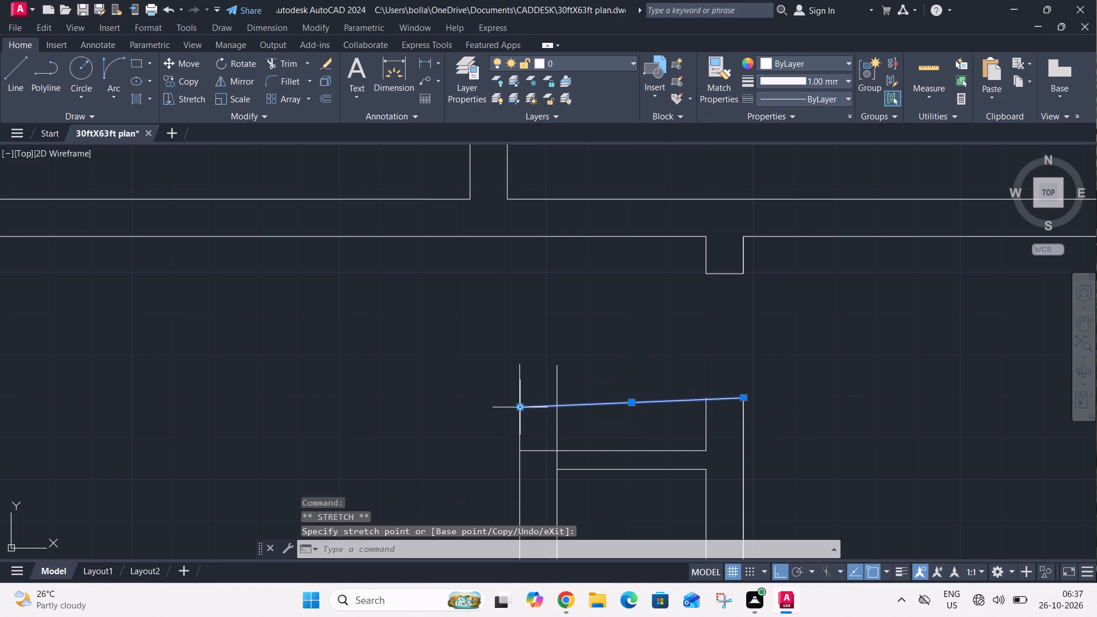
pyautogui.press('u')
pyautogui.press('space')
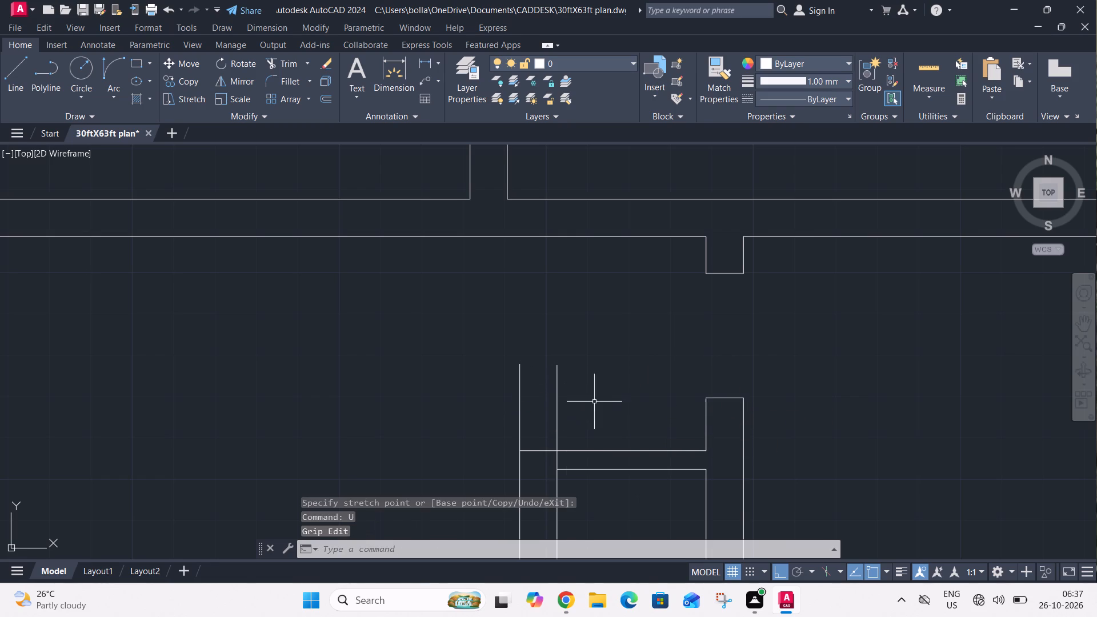
# Stretch the opening's lower edge line horizontally leftward across both faces of the small room's left wall.
pyautogui.click(726, 398)
pyautogui.click(704, 398)
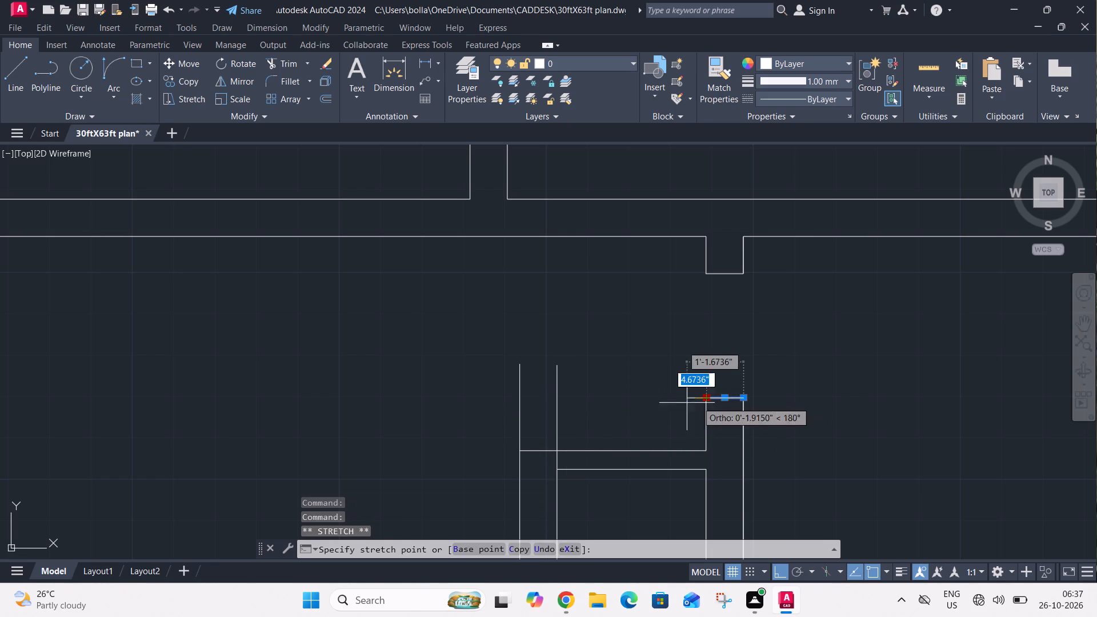
pyautogui.click(486, 396)
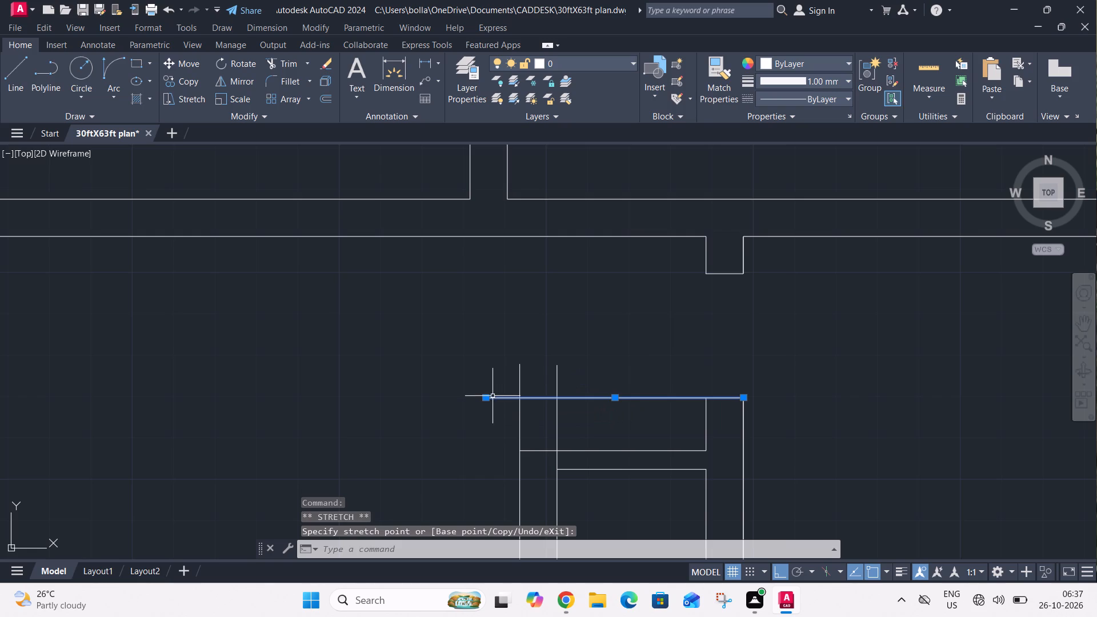
pyautogui.press('F1')
pyautogui.press('Escape')
pyautogui.press('r')
pyautogui.press('Escape')
# Trim the left wall faces above the extended edge line, and the line's overhang beyond the wall's outer face.
pyautogui.write('tr')
pyautogui.press('space')
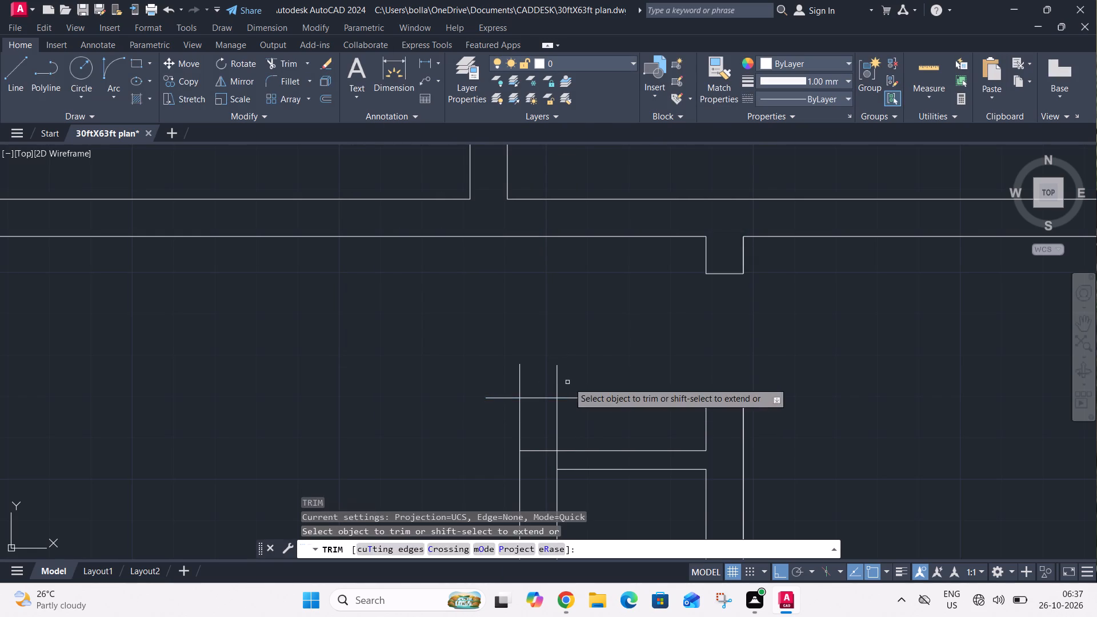
pyautogui.click(568, 382)
pyautogui.click(488, 383)
pyautogui.click(497, 404)
pyautogui.click(519, 370)
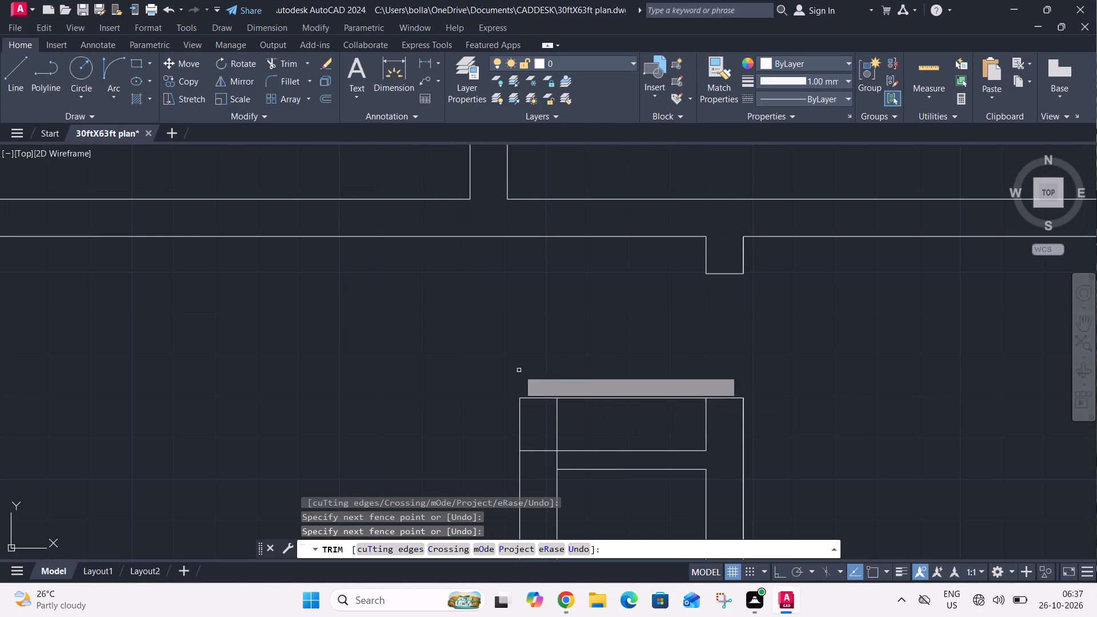
# Trim the leftover lines at the left wall's junction with the room's top wall and the edge line between the two vertical walls.
pyautogui.click(545, 436)
pyautogui.click(540, 468)
pyautogui.click(548, 457)
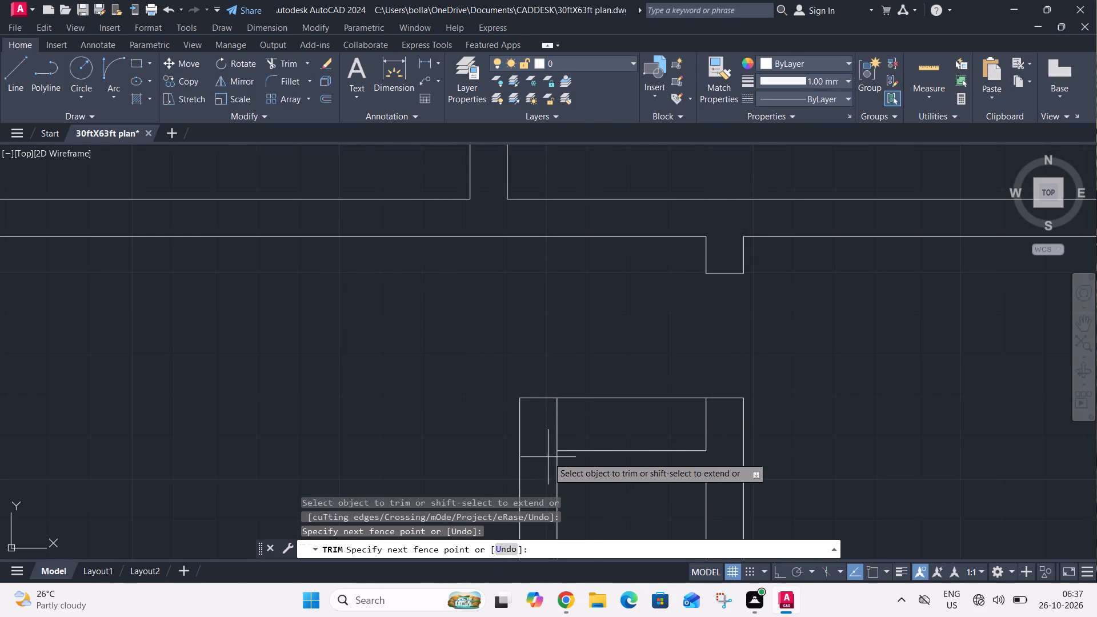
pyautogui.click(603, 456)
pyautogui.click(651, 383)
pyautogui.click(642, 415)
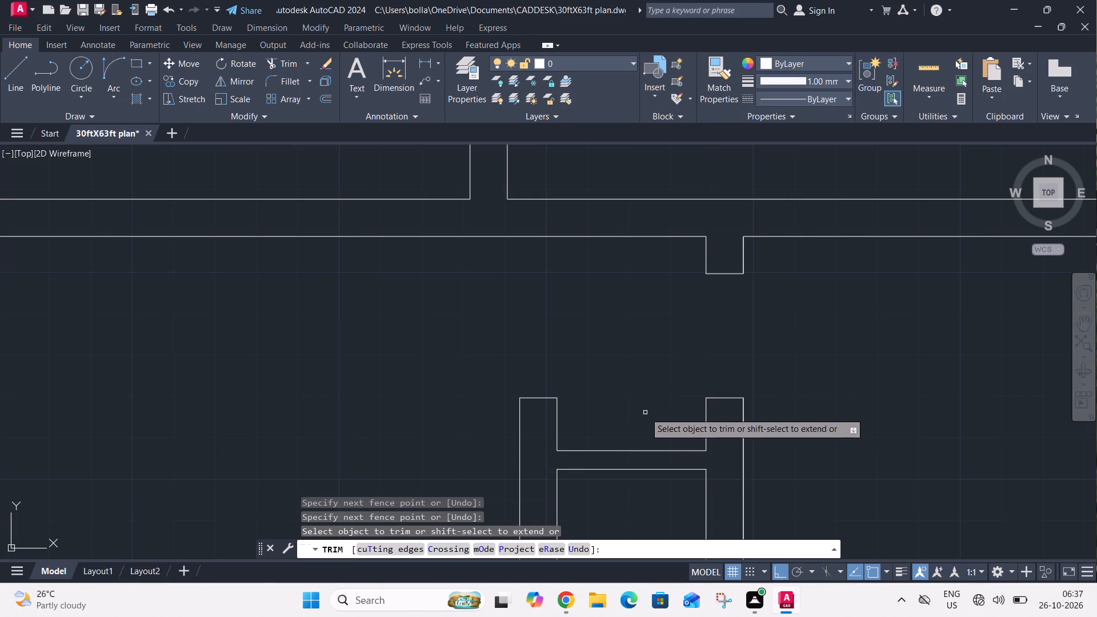
pyautogui.press('Escape')
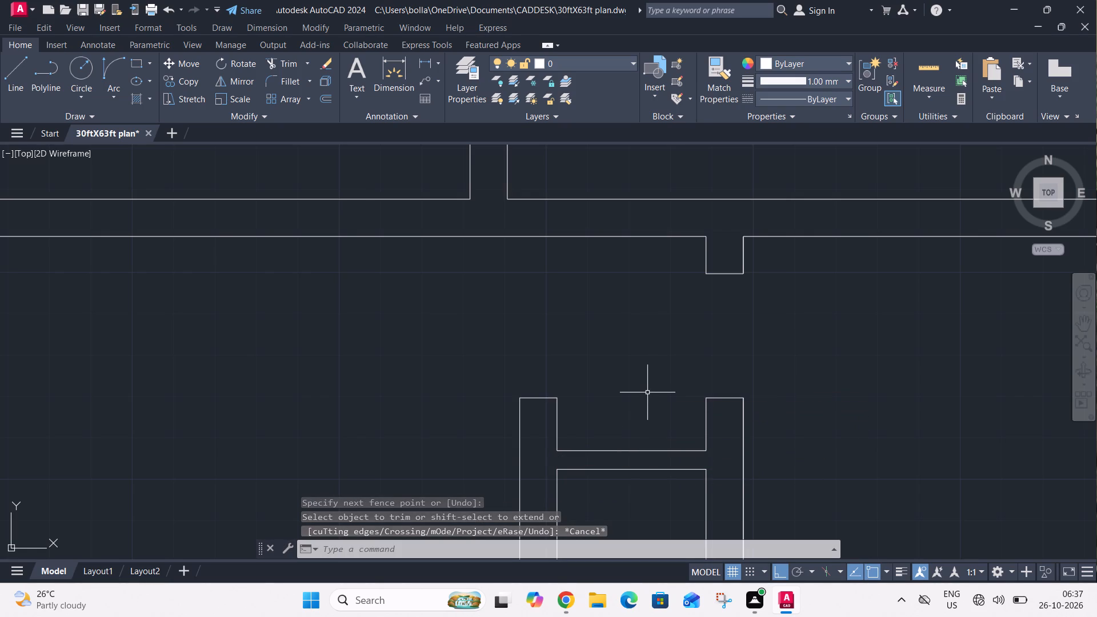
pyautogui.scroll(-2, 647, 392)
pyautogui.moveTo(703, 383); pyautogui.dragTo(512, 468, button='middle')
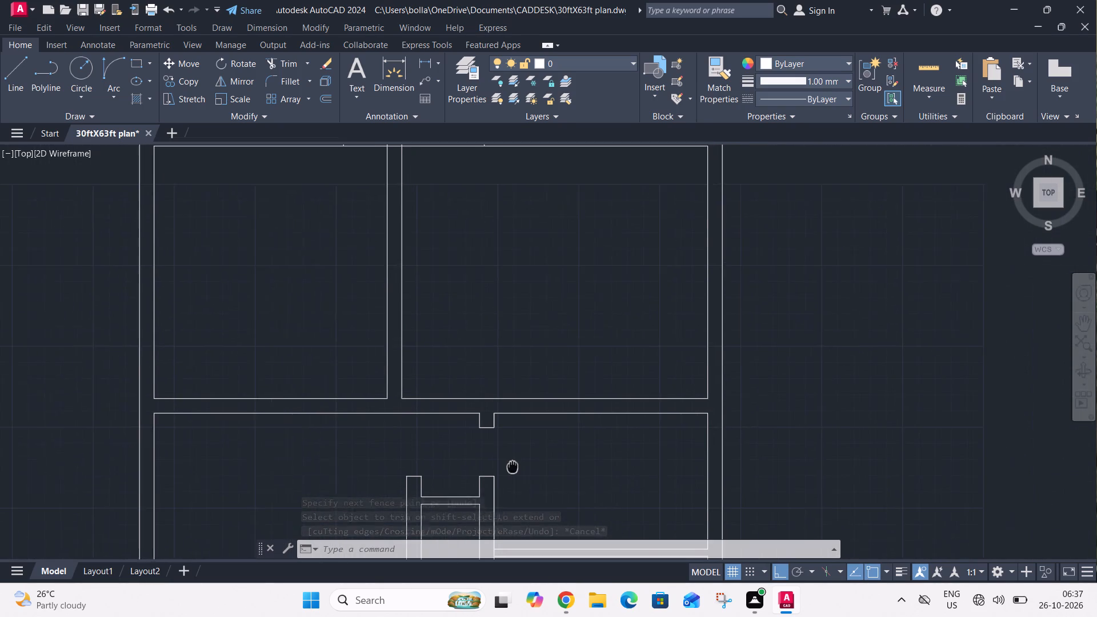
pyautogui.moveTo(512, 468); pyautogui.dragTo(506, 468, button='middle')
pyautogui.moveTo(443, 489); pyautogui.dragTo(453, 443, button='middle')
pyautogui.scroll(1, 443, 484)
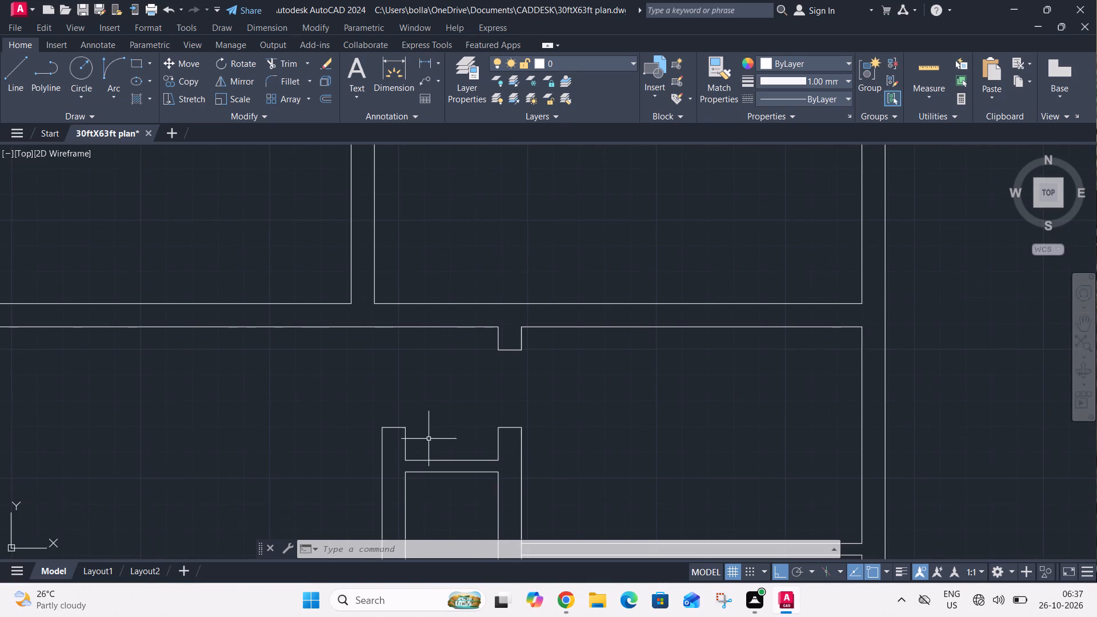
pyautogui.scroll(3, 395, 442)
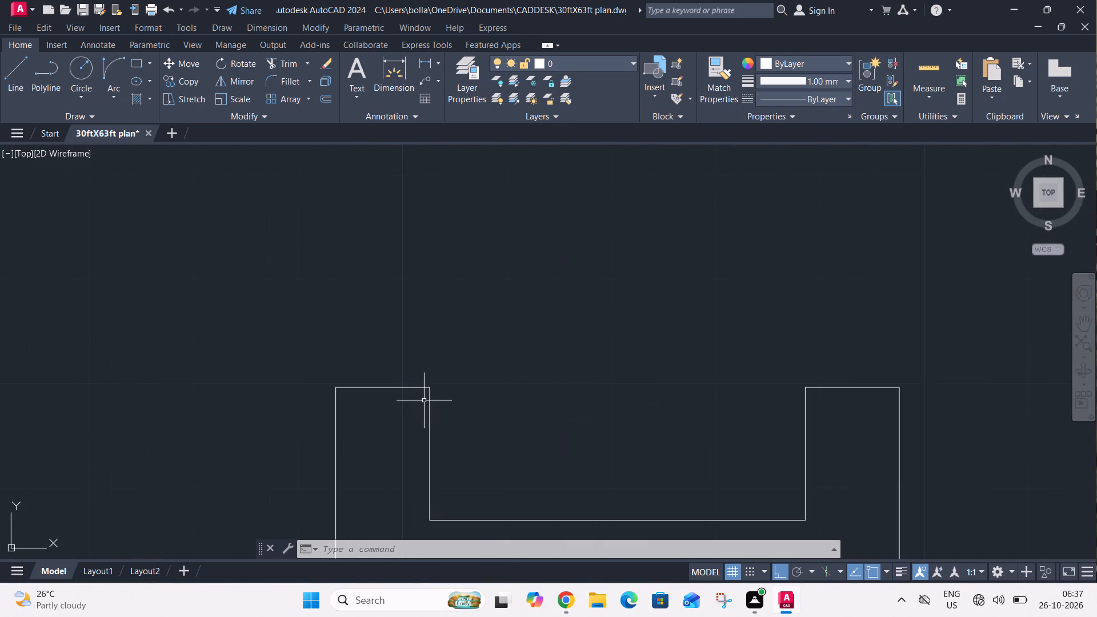
# Stretch the end of the small room's left wall stub slightly downward, shortening the stub above the room's top wall.
pyautogui.write('s')
pyautogui.press('space')
pyautogui.click(470, 366)
pyautogui.click(313, 427)
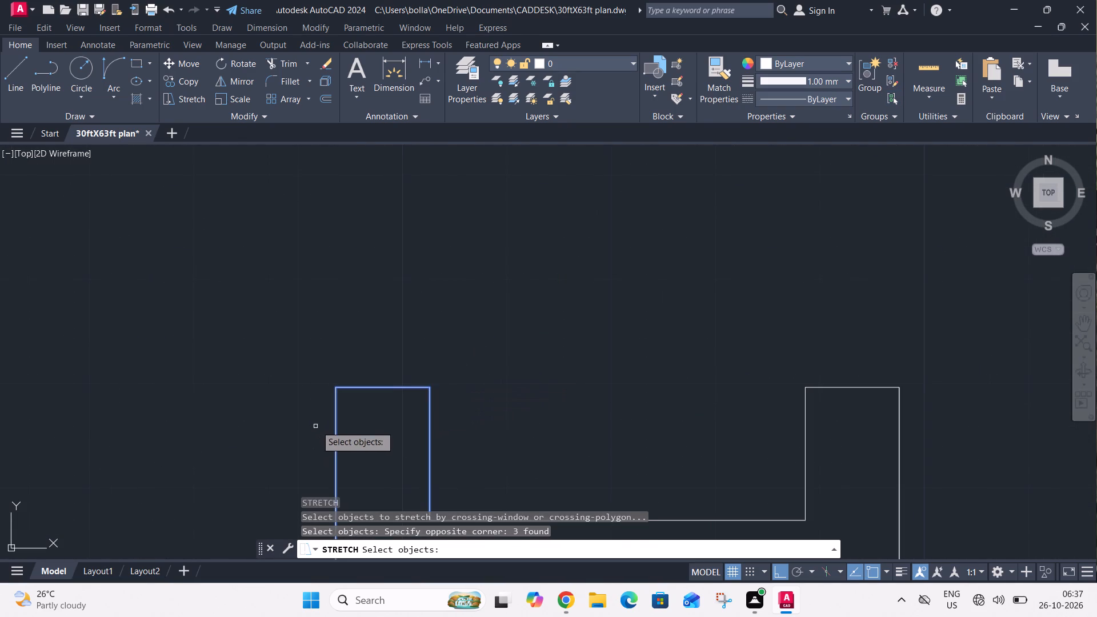
pyautogui.press('space')
pyautogui.click(386, 389)
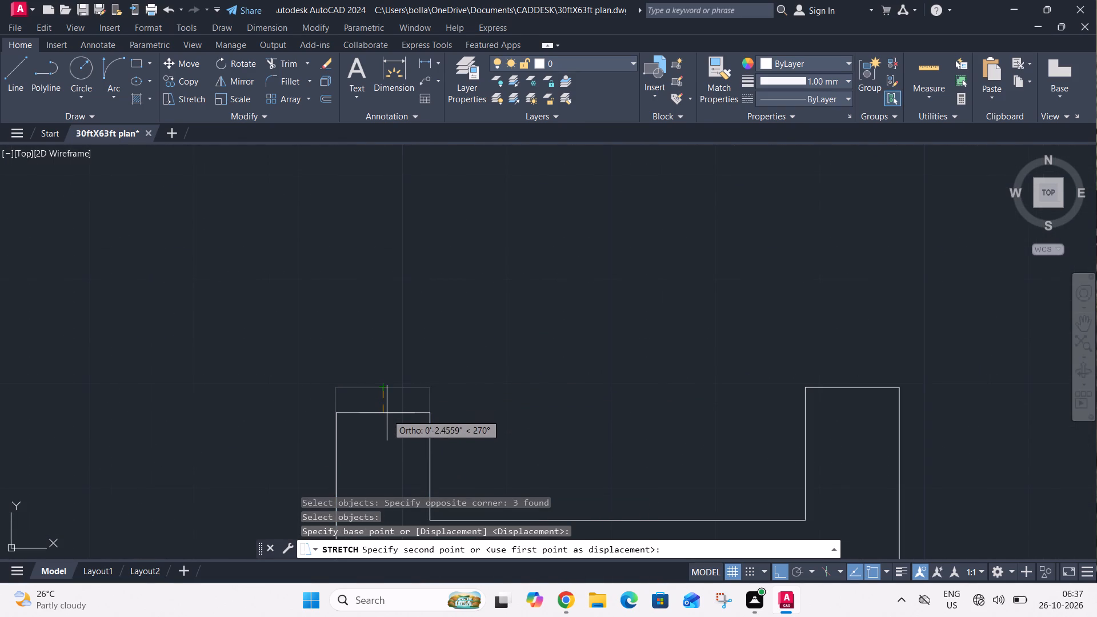
pyautogui.click(392, 403)
pyautogui.scroll(-3, 426, 370)
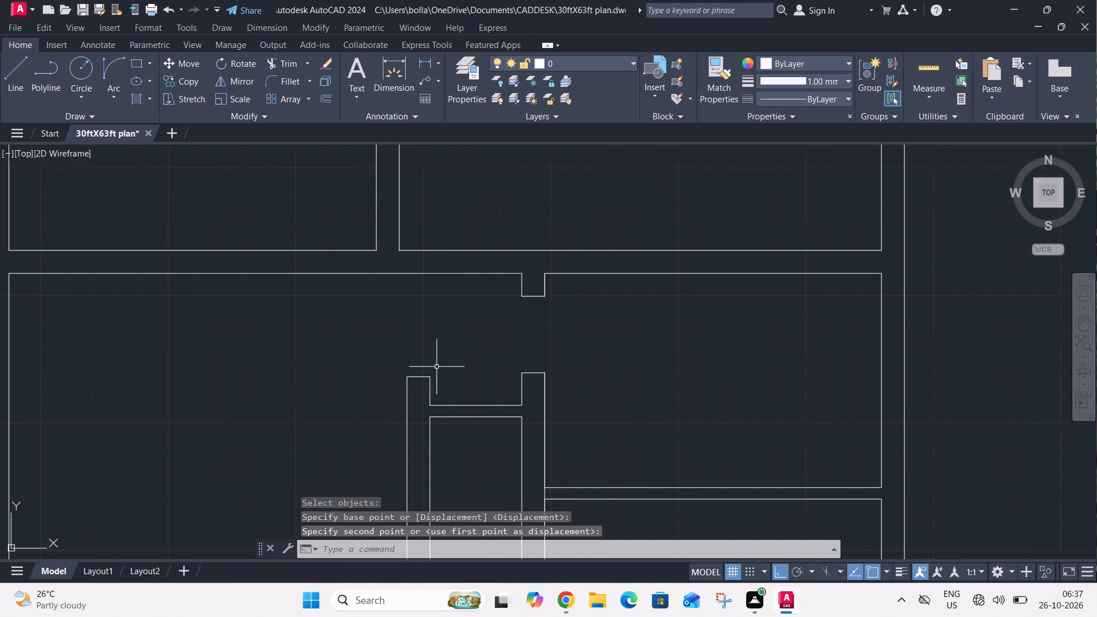
pyautogui.press('Escape')
# Offset the inner right wall face and the bottom wall line of the room right of the small room 2' inward.
pyautogui.scroll(-2, 505, 347)
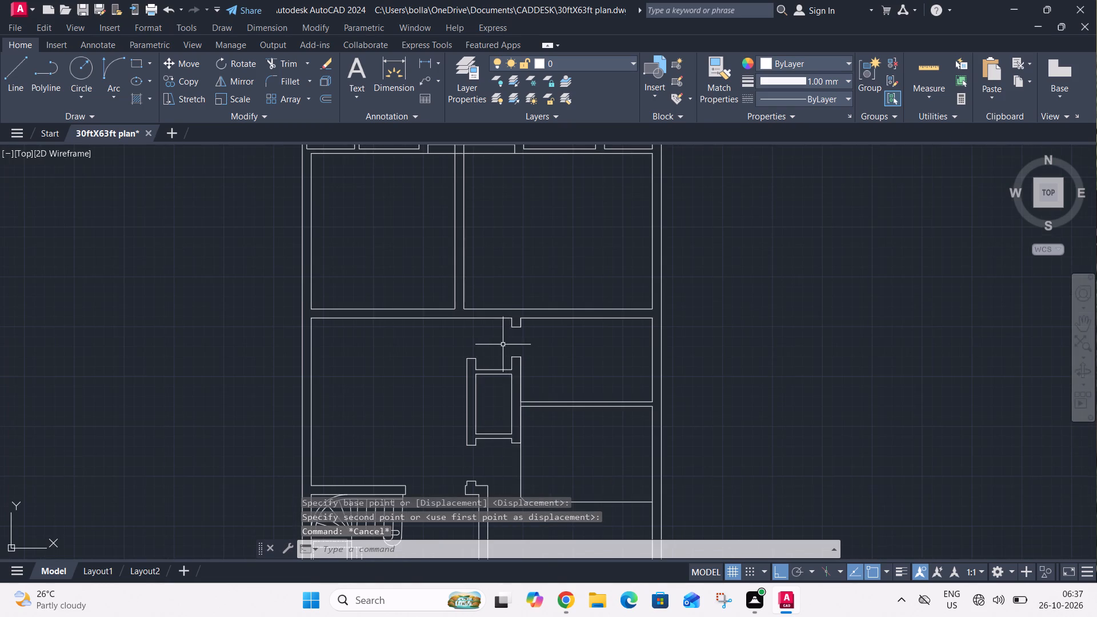
pyautogui.moveTo(502, 346); pyautogui.dragTo(473, 385, button='middle')
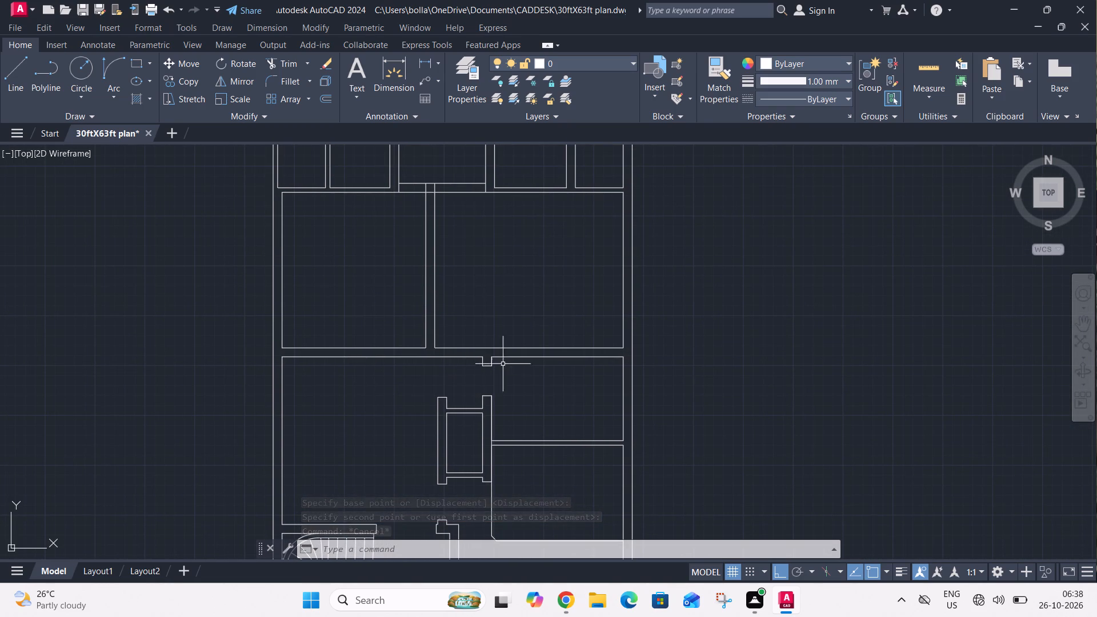
pyautogui.write('o')
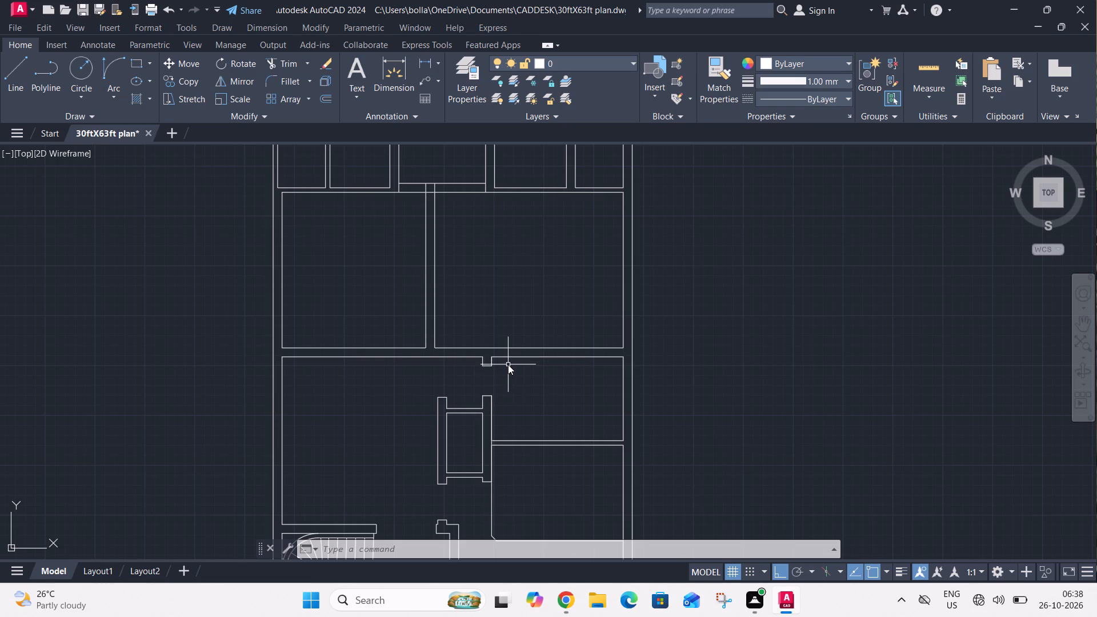
pyautogui.press('space')
pyautogui.write("2'")
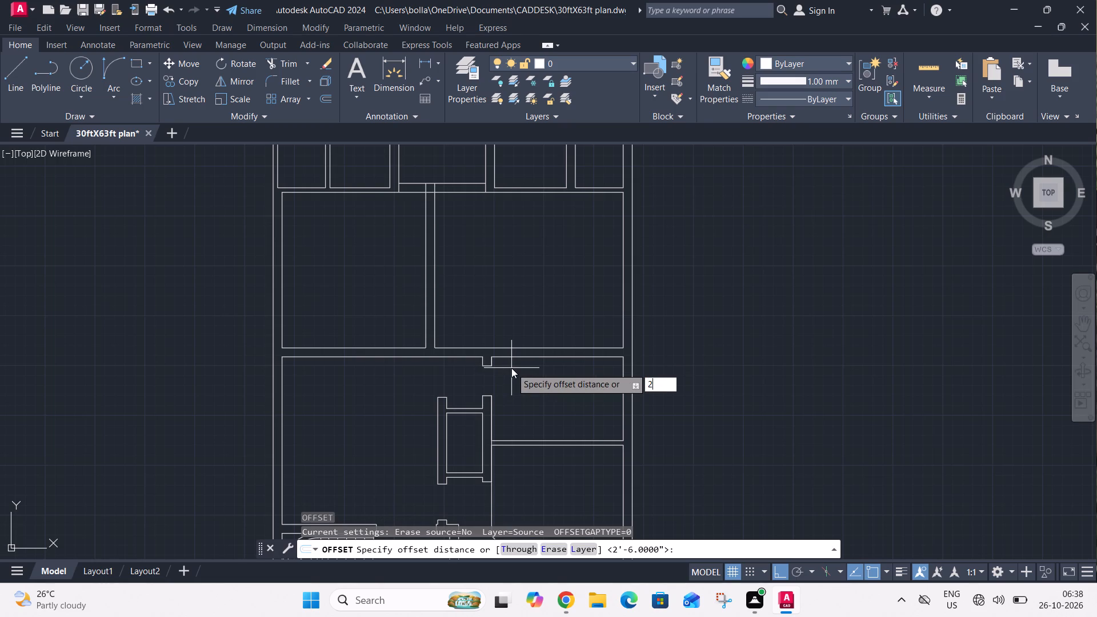
pyautogui.press('Return')
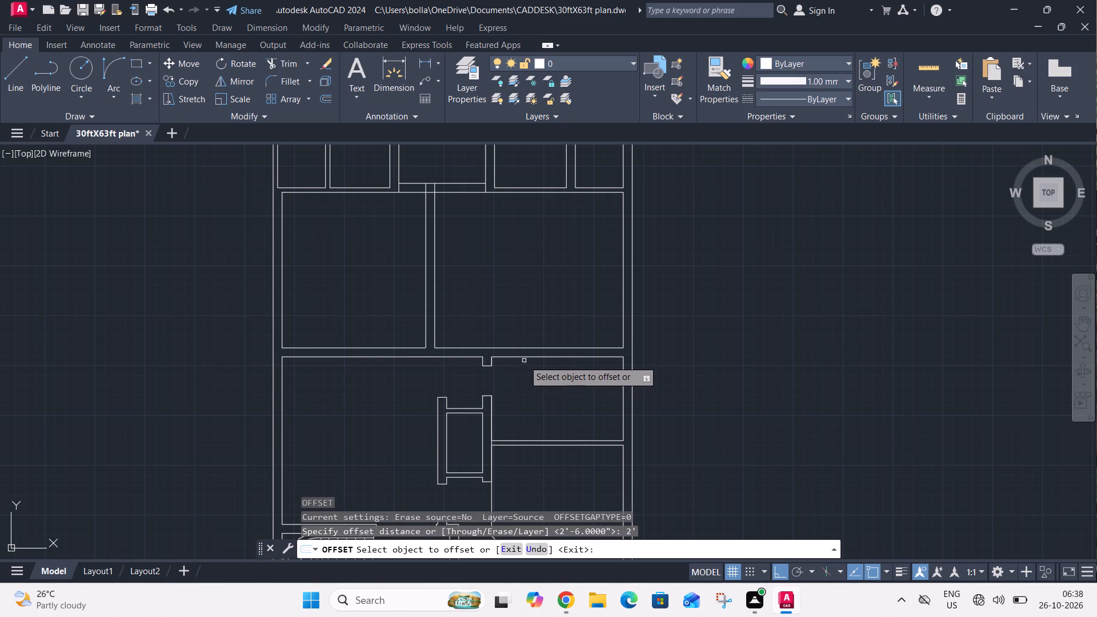
pyautogui.click(622, 396)
pyautogui.click(607, 399)
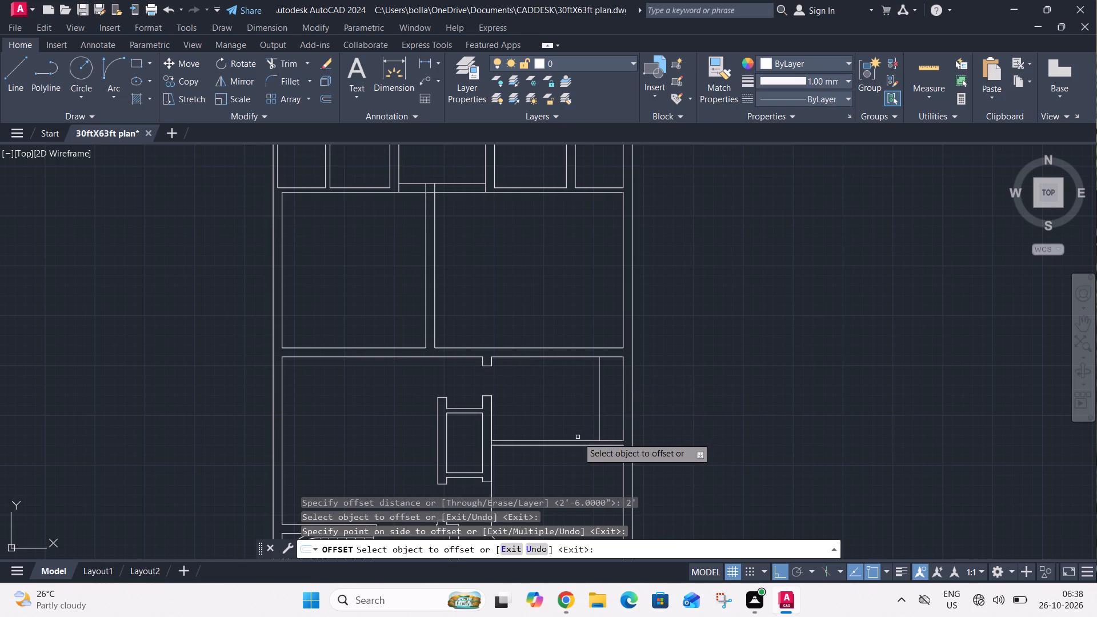
pyautogui.click(576, 440)
pyautogui.click(579, 425)
pyautogui.press('Escape')
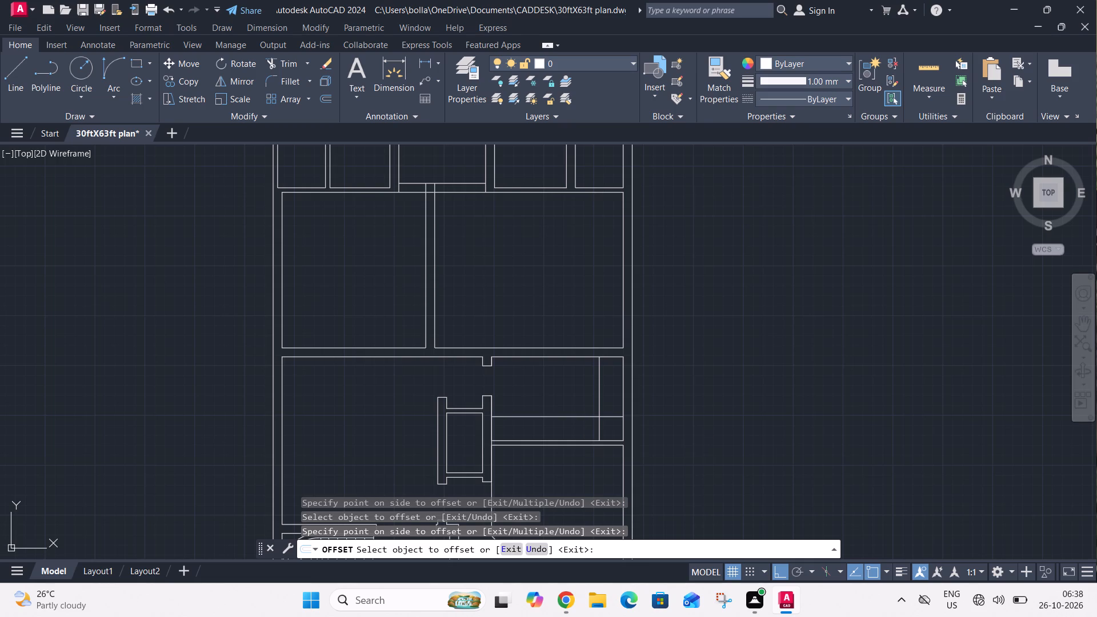
# Trim the overhangs of the two offset lines past their intersection, leaving a clean L-shaped corner.
pyautogui.write('tr')
pyautogui.press('space')
pyautogui.scroll(4, 598, 428)
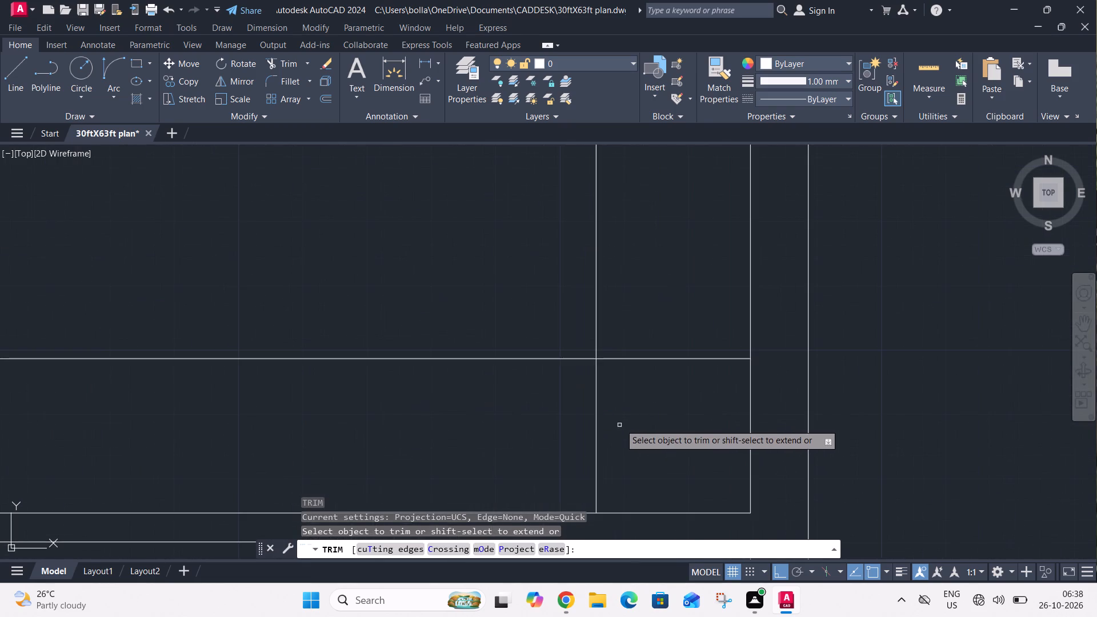
pyautogui.click(620, 424)
pyautogui.click(535, 428)
pyautogui.moveTo(661, 332); pyautogui.dragTo(660, 337)
pyautogui.click(640, 400)
pyautogui.press('Escape')
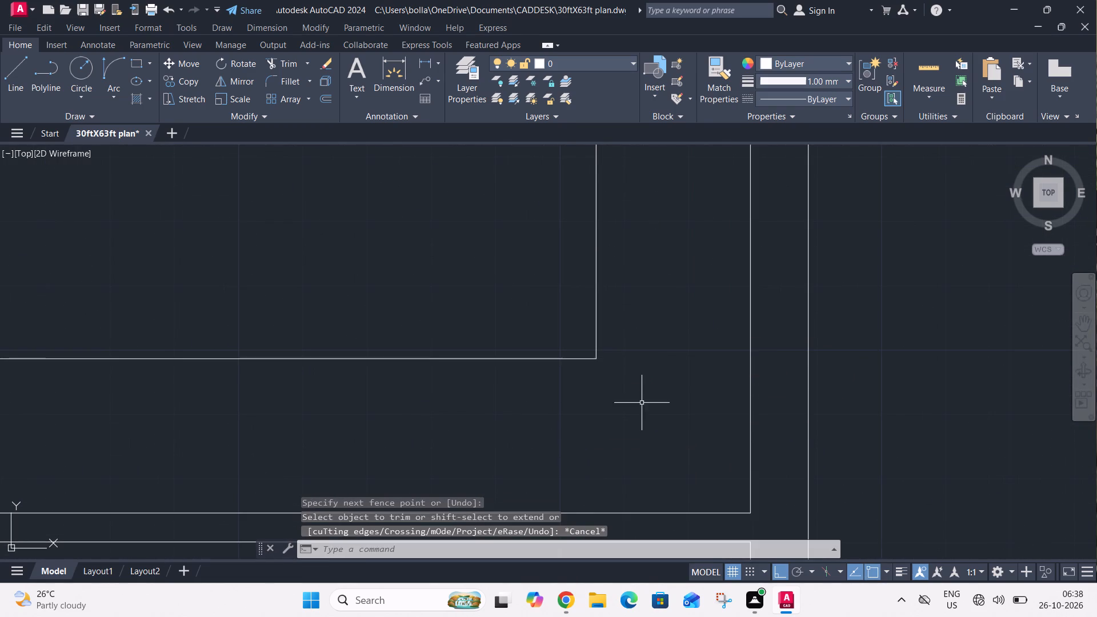
# Draw two short vertical lines extending both faces of the partition between the two large rooms down across the horizontal wall below.
pyautogui.scroll(-4, 648, 412)
pyautogui.moveTo(616, 391); pyautogui.dragTo(595, 469, button='middle')
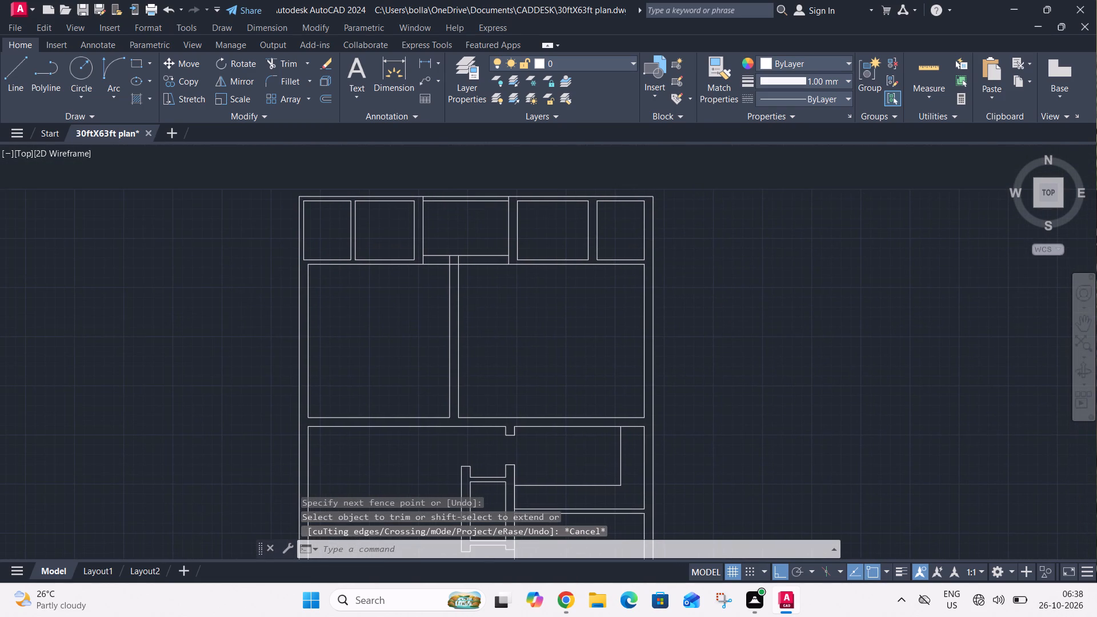
pyautogui.scroll(-1, 566, 468)
pyautogui.scroll(2, 527, 447)
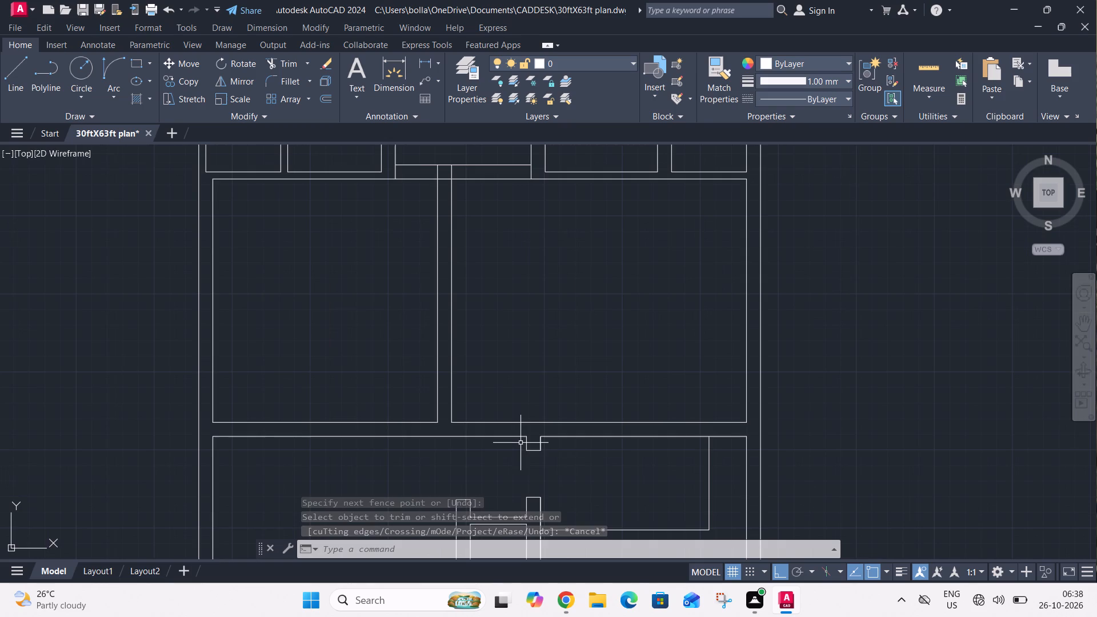
pyautogui.press('l')
pyautogui.press('space')
pyautogui.moveTo(489, 447); pyautogui.dragTo(580, 445, button='middle')
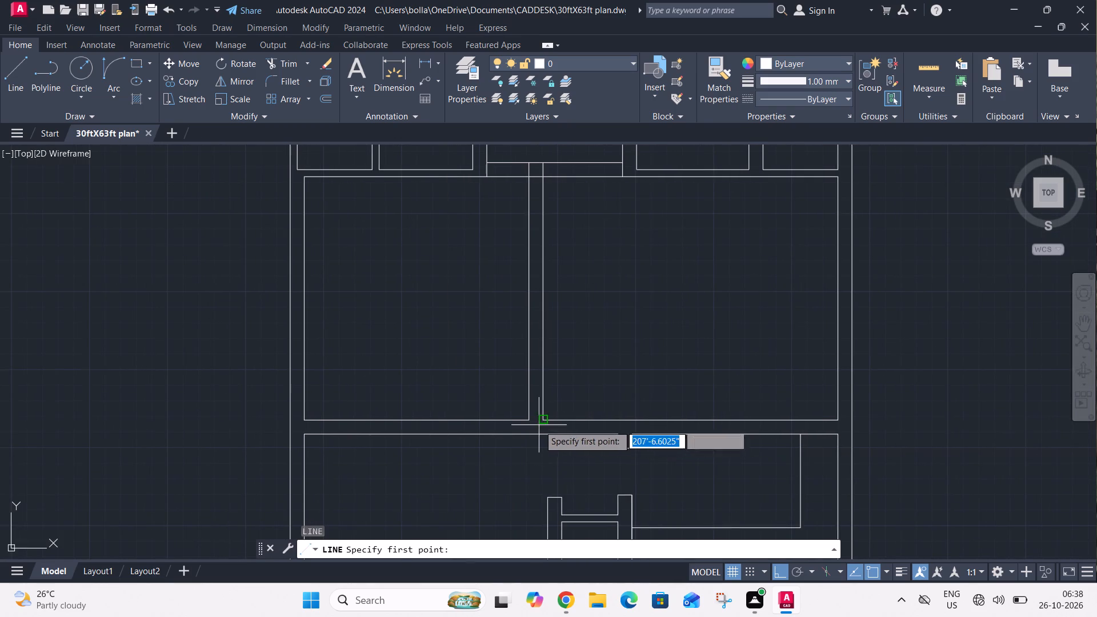
pyautogui.scroll(3, 515, 421)
pyautogui.click(557, 420)
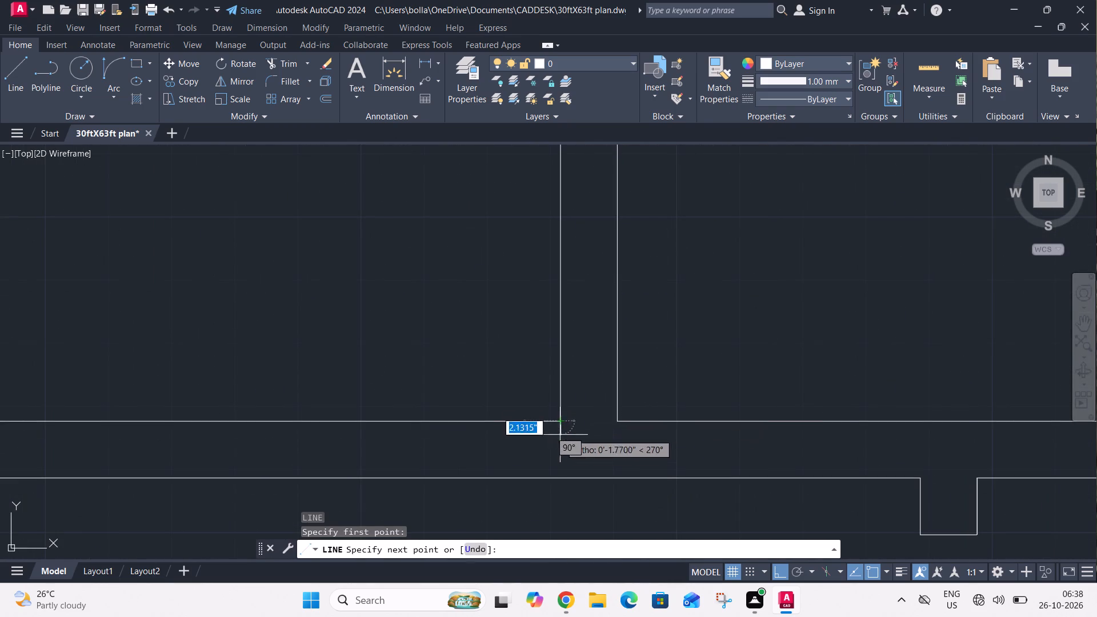
pyautogui.click(557, 476)
pyautogui.press('Escape')
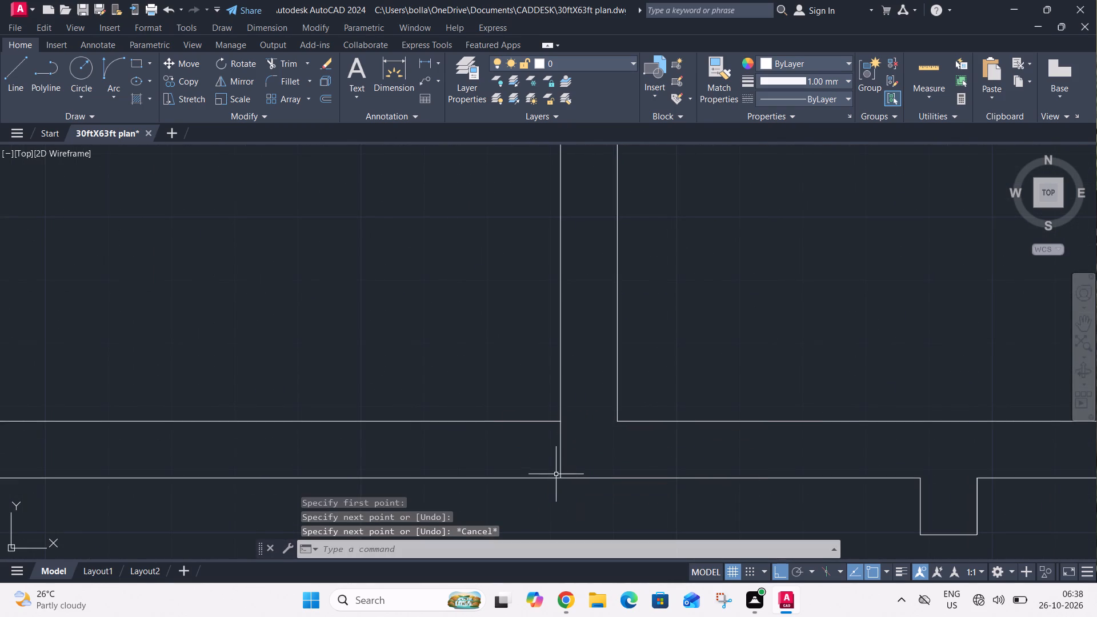
pyautogui.press('l')
pyautogui.press('space')
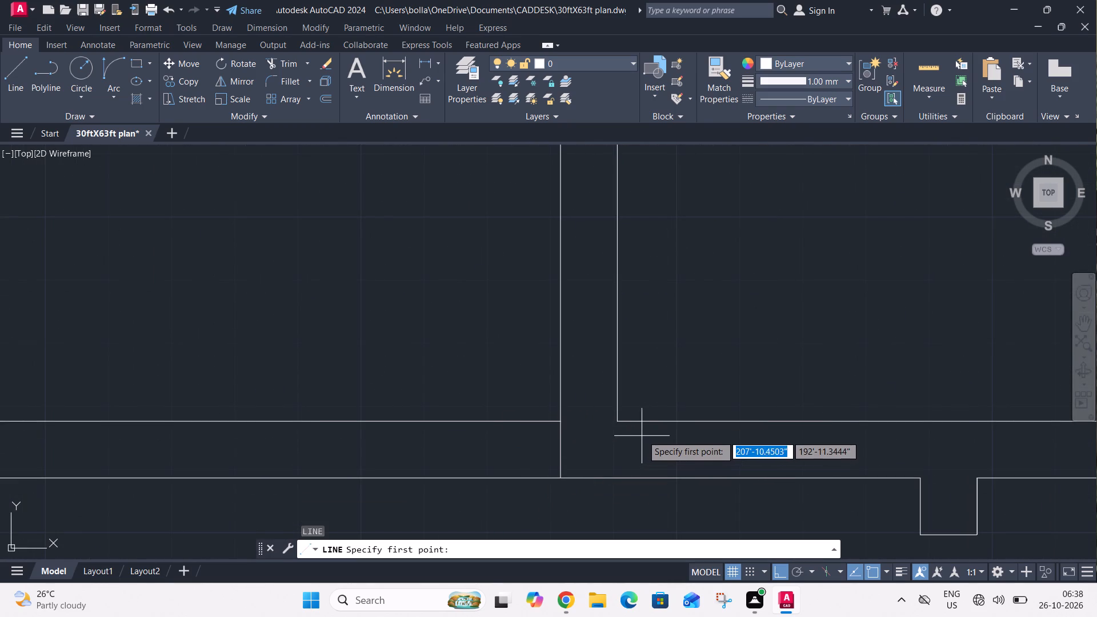
pyautogui.click(616, 420)
pyautogui.click(616, 479)
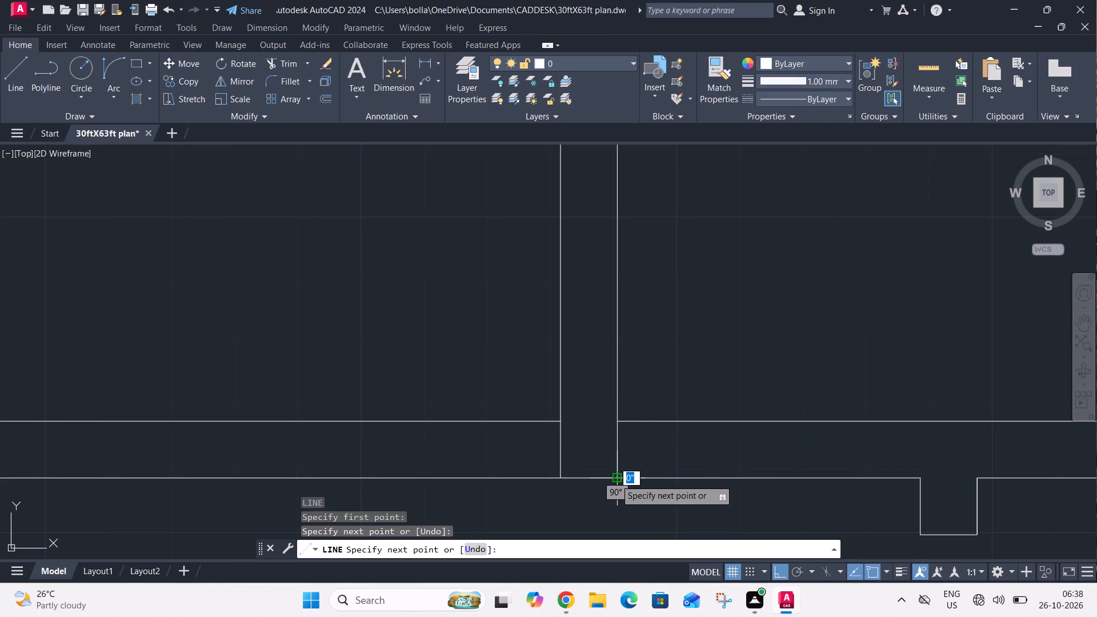
pyautogui.press('Escape')
# Offset the two short lines 4.5" outward, one to each side of the partition wall.
pyautogui.write('o')
pyautogui.press('space')
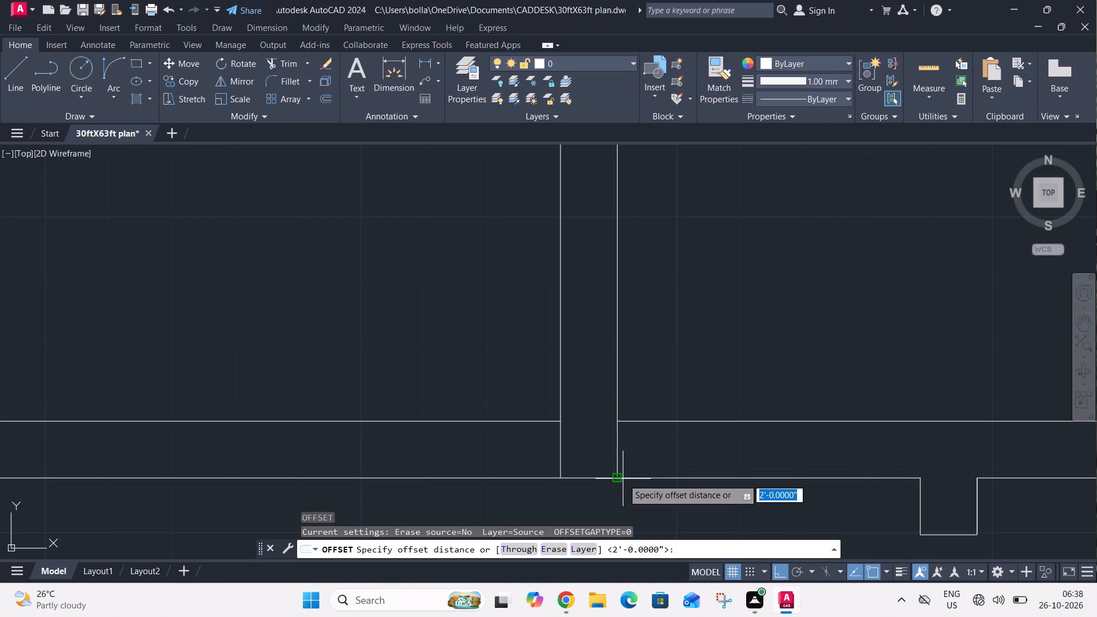
pyautogui.write('4.5".')
pyautogui.press('BackSpace')
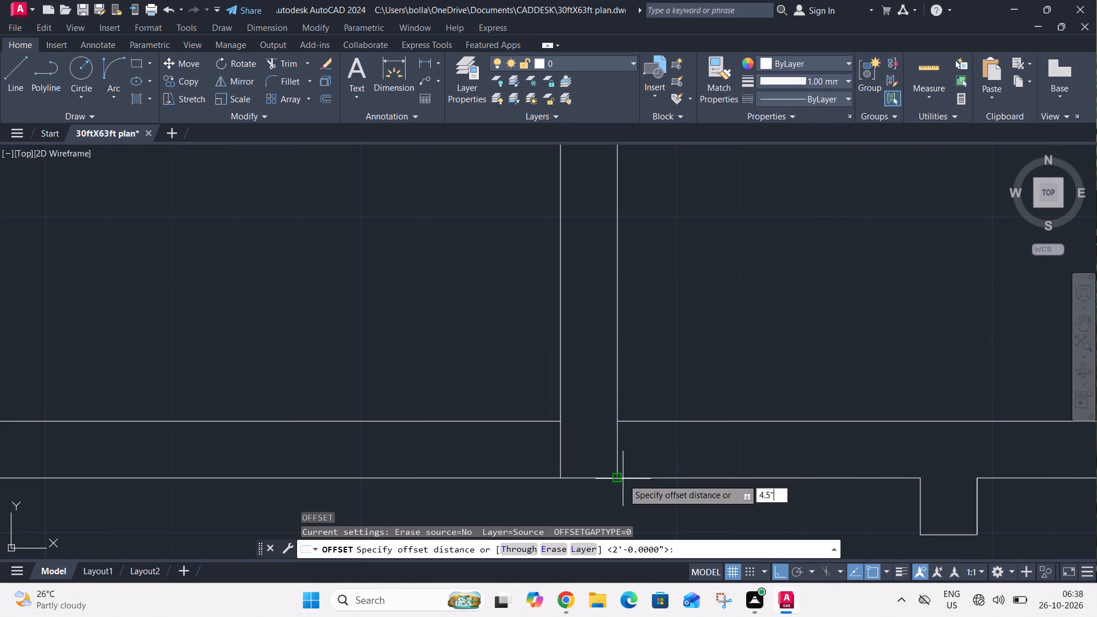
pyautogui.press('Return')
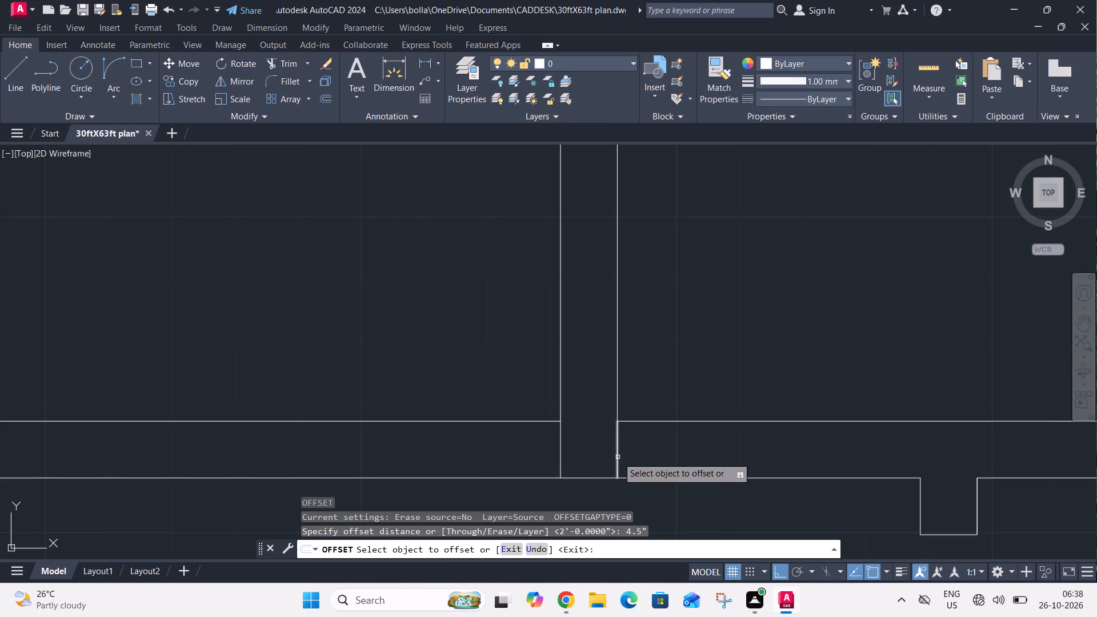
pyautogui.click(618, 457)
pyautogui.click(625, 454)
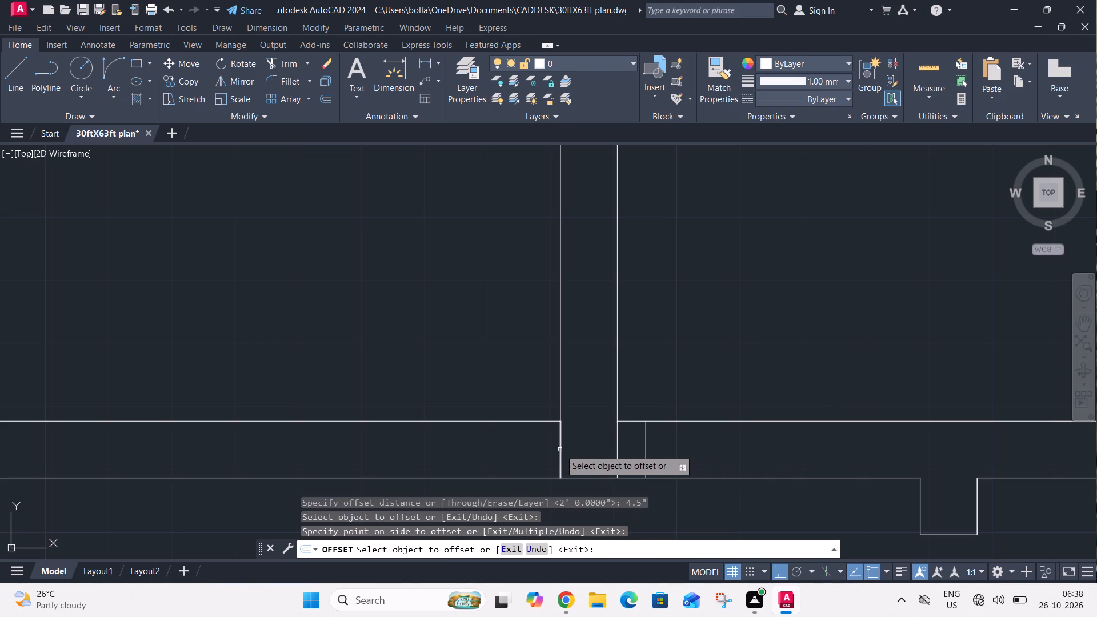
pyautogui.click(560, 450)
pyautogui.click(542, 452)
pyautogui.press('Escape')
# Offset both 4.5" jamb lines 3' outward to mark a door opening on each side of the partition.
pyautogui.write('o')
pyautogui.press('space')
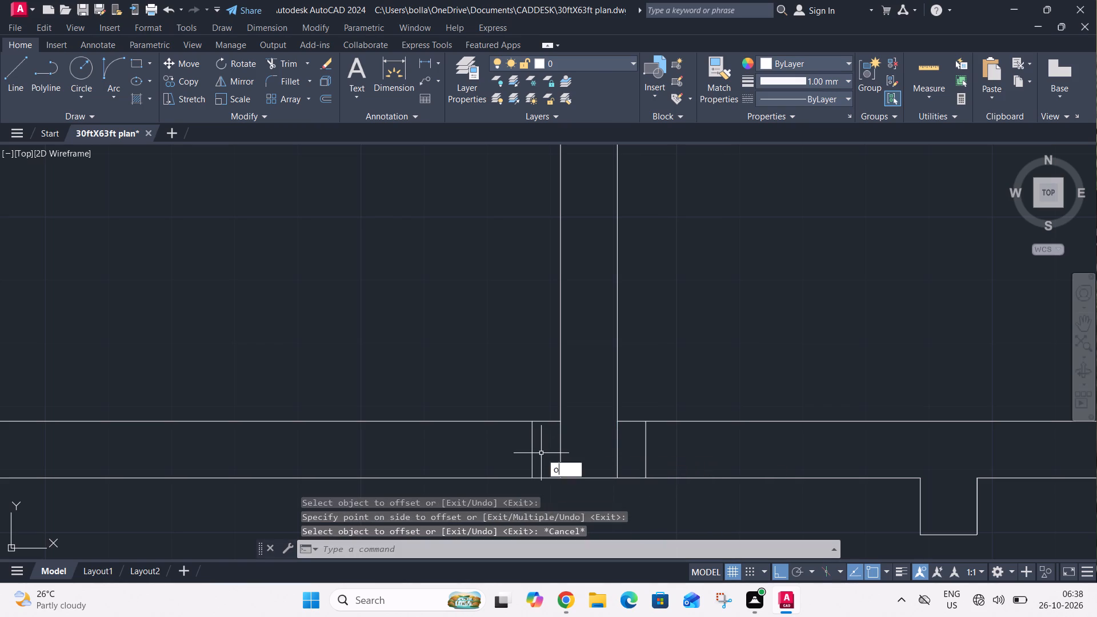
pyautogui.press('3')
pyautogui.press("'")
pyautogui.press('Return')
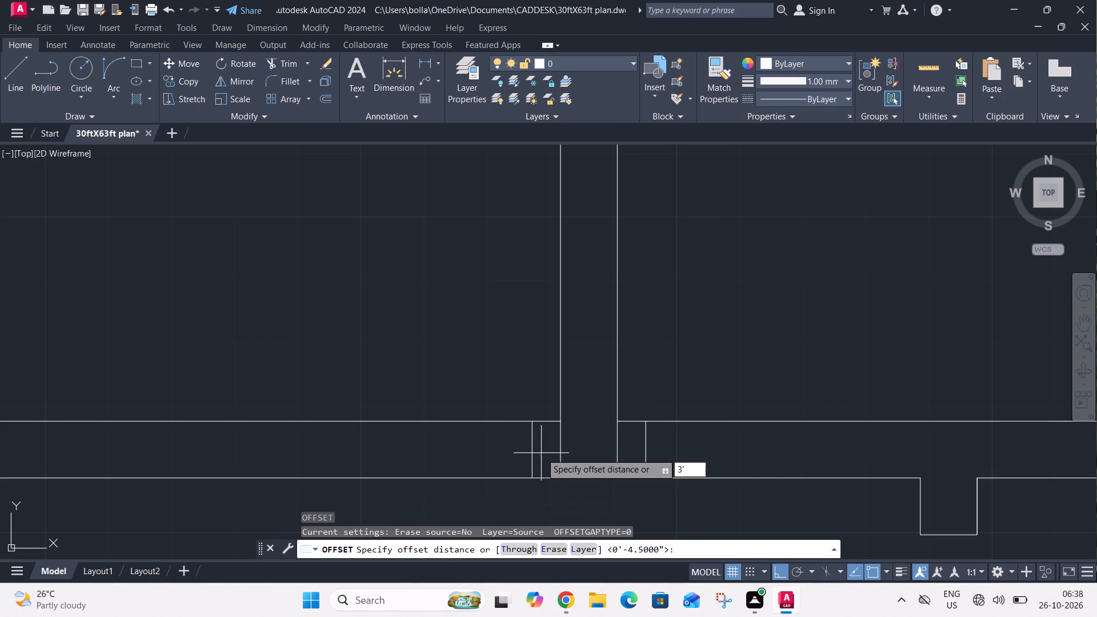
pyautogui.click(531, 459)
pyautogui.click(513, 447)
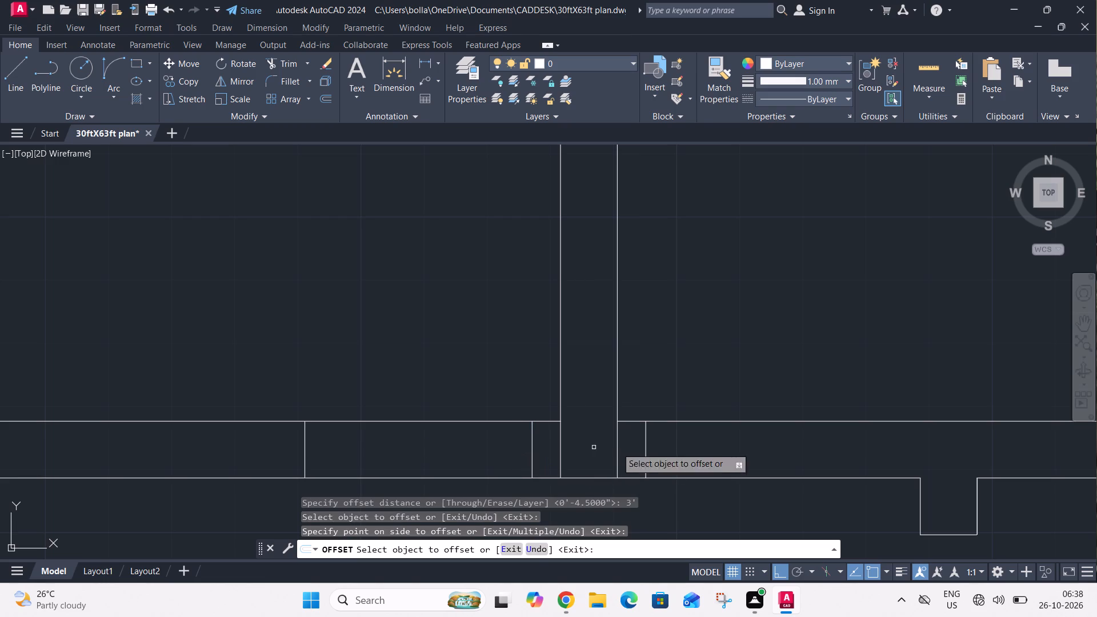
pyautogui.click(647, 458)
pyautogui.click(674, 459)
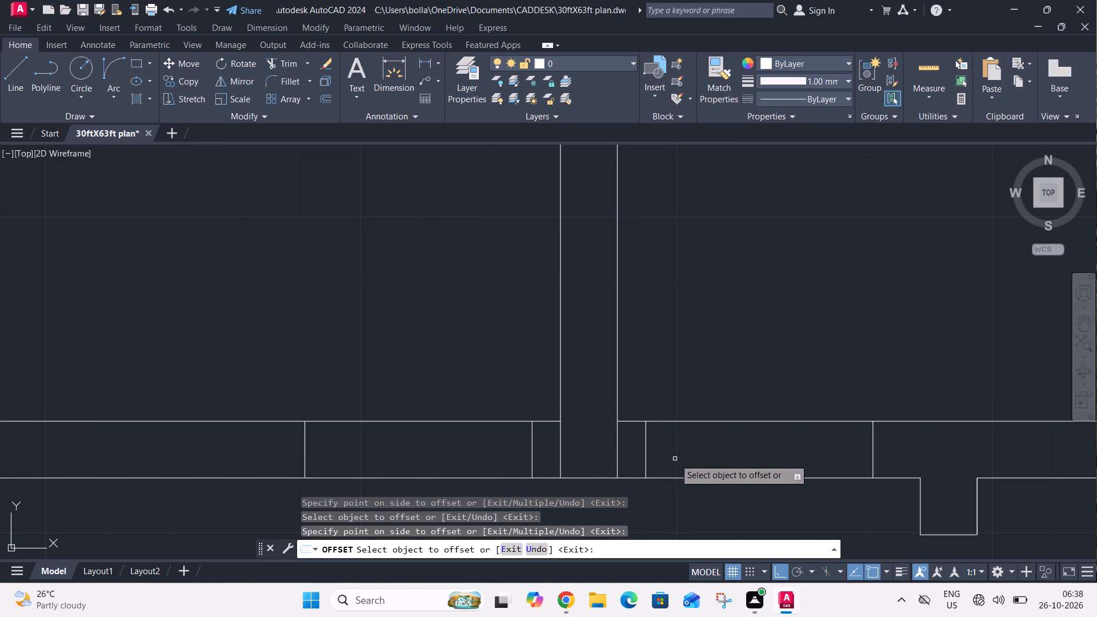
pyautogui.click(644, 449)
pyautogui.press('Escape')
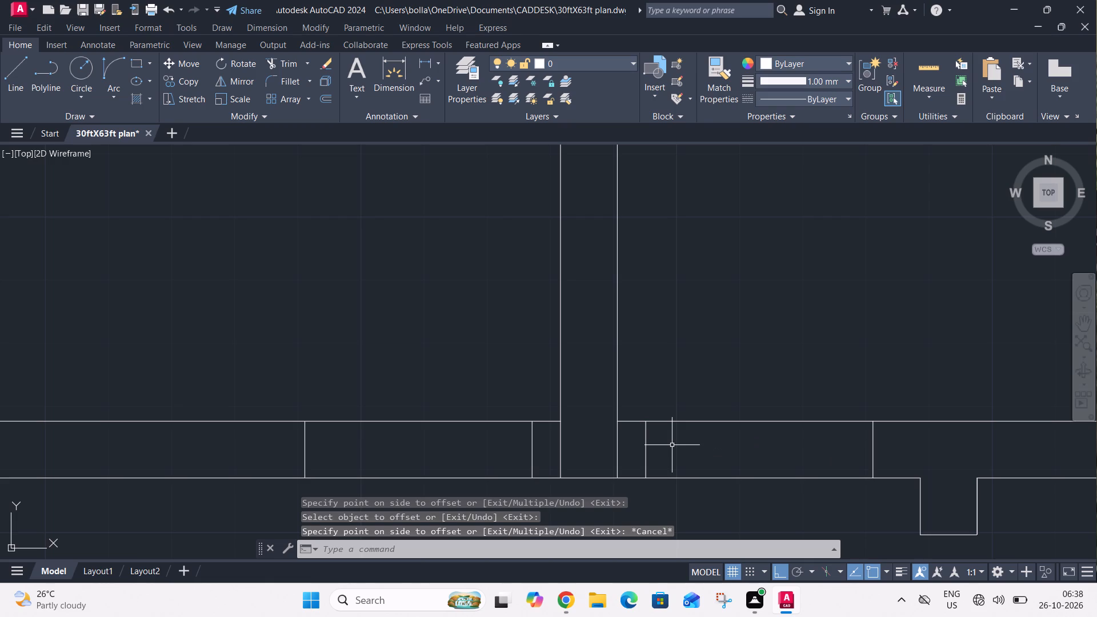
# Trim the horizontal wall's faces across both 3' door openings, and the two partition extension lines between the openings.
pyautogui.scroll(-1, 573, 444)
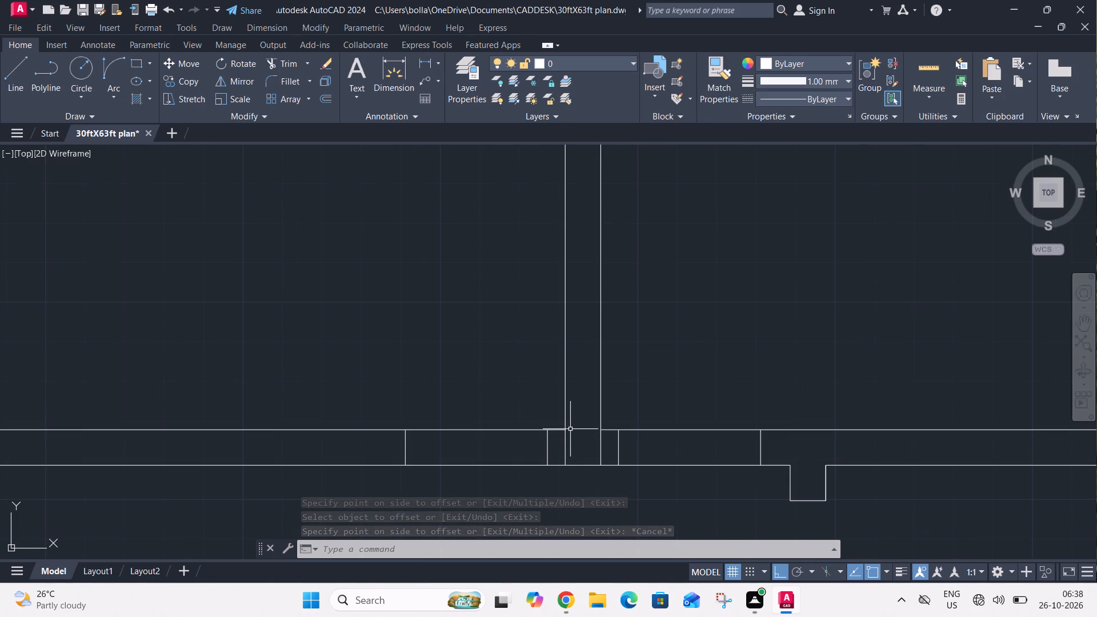
pyautogui.write('tr')
pyautogui.press('space')
pyautogui.click(528, 406)
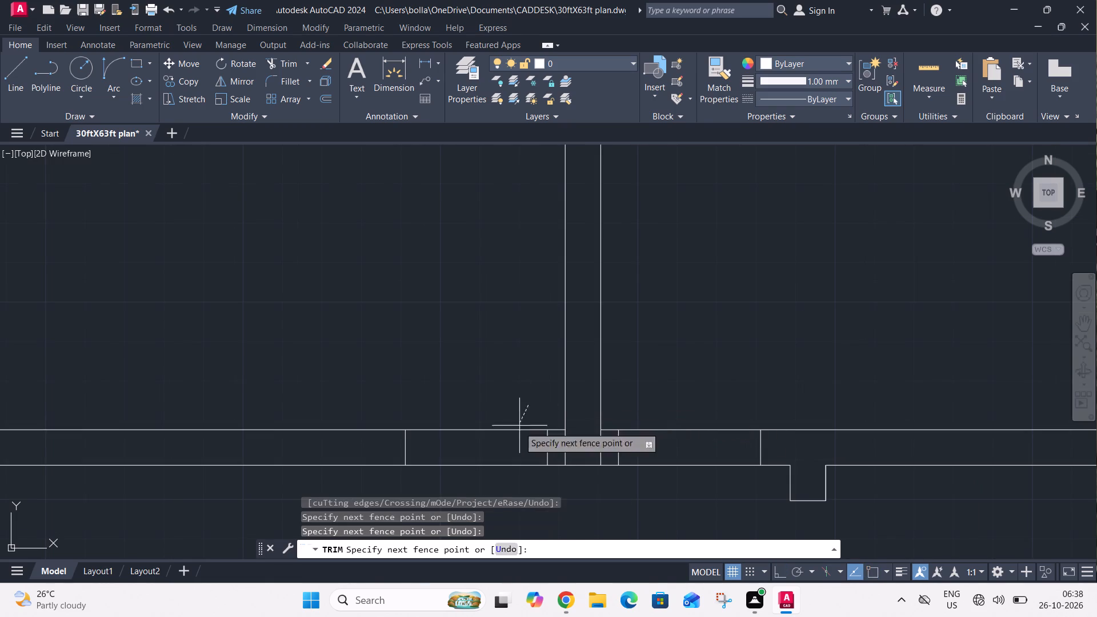
pyautogui.click(516, 479)
pyautogui.click(560, 449)
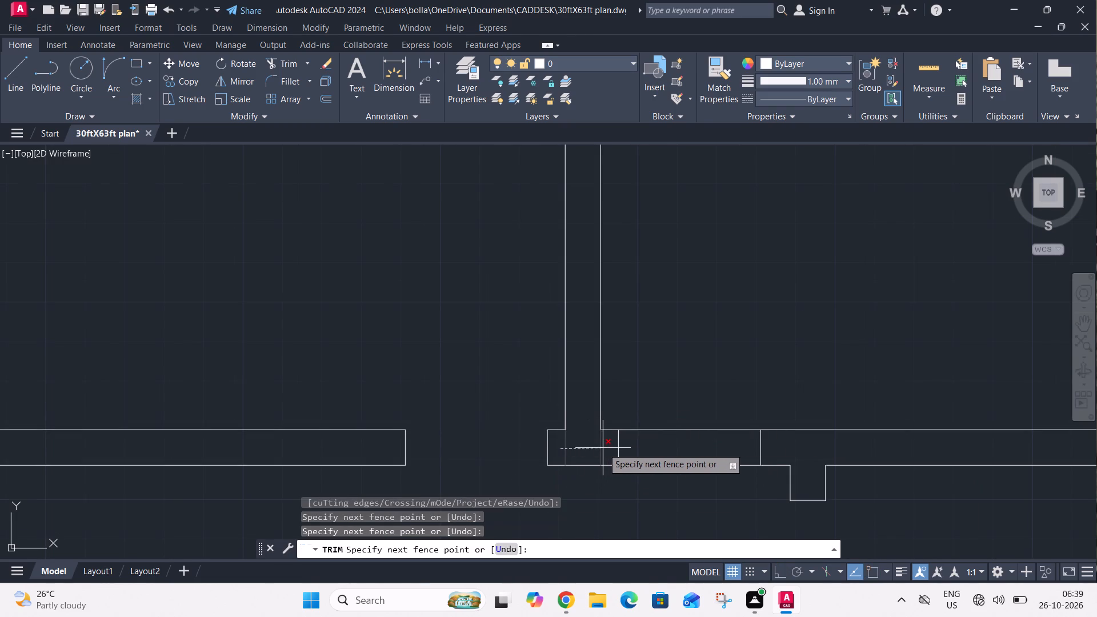
pyautogui.click(603, 448)
pyautogui.moveTo(694, 400); pyautogui.dragTo(694, 410)
pyautogui.click(677, 486)
pyautogui.press('Escape')
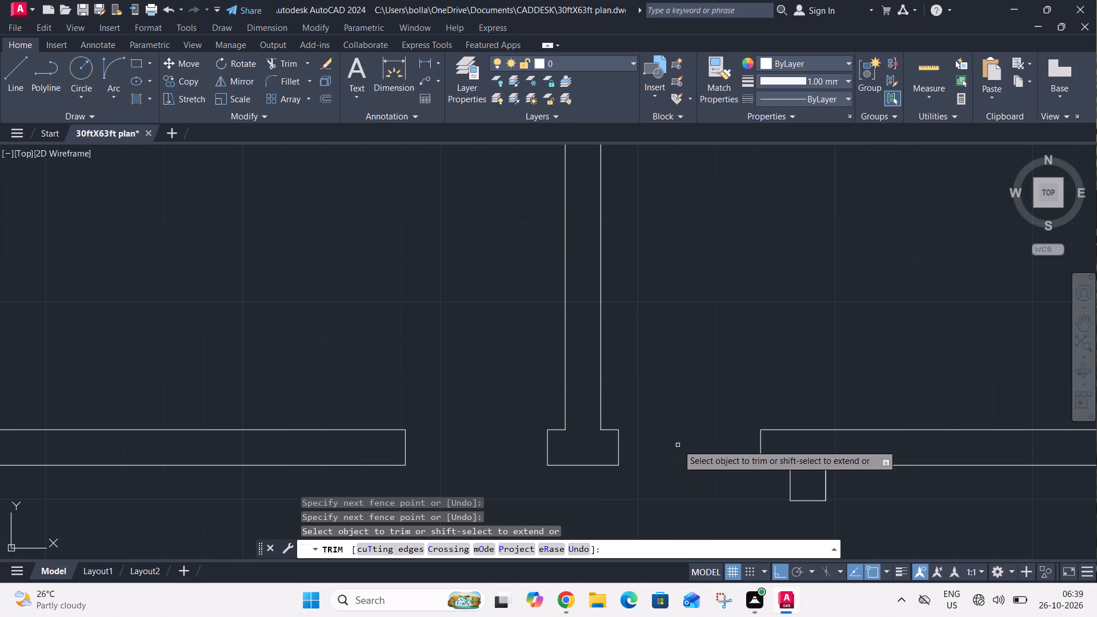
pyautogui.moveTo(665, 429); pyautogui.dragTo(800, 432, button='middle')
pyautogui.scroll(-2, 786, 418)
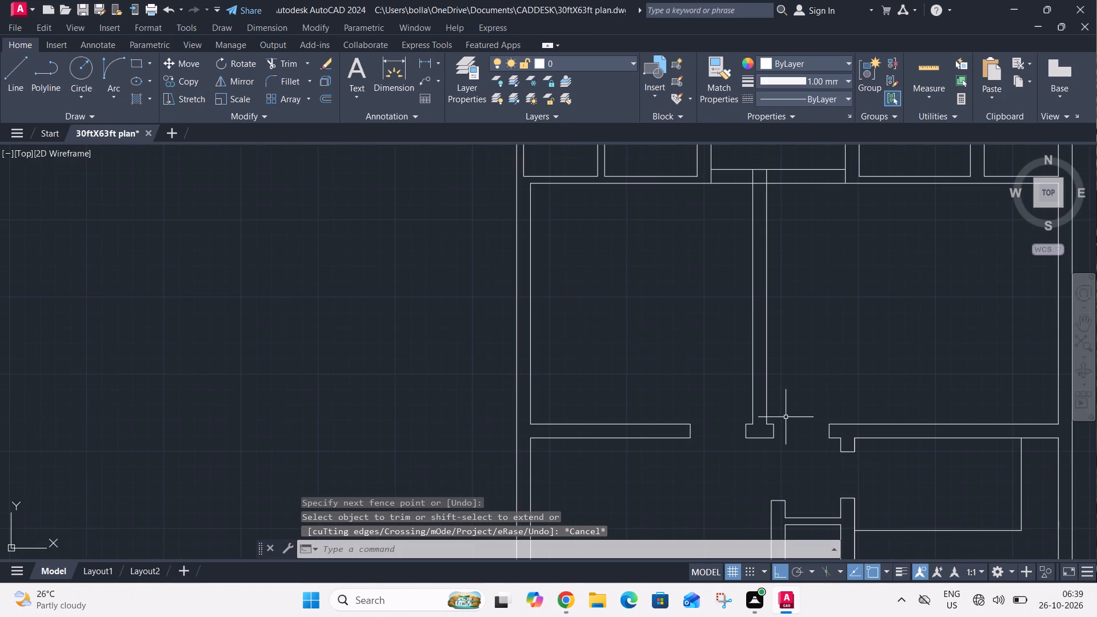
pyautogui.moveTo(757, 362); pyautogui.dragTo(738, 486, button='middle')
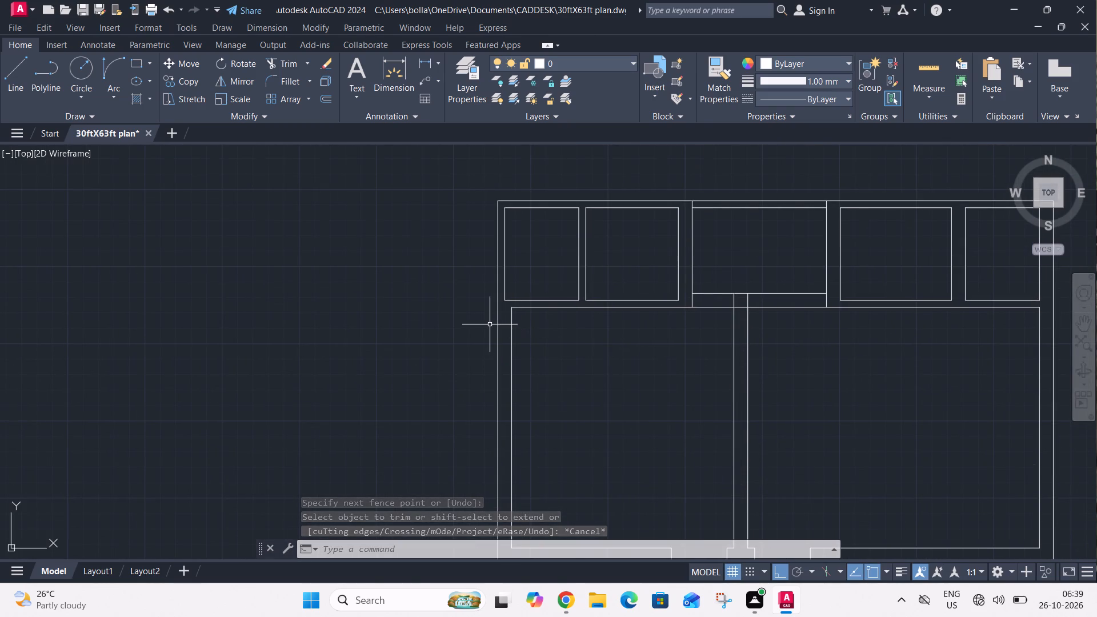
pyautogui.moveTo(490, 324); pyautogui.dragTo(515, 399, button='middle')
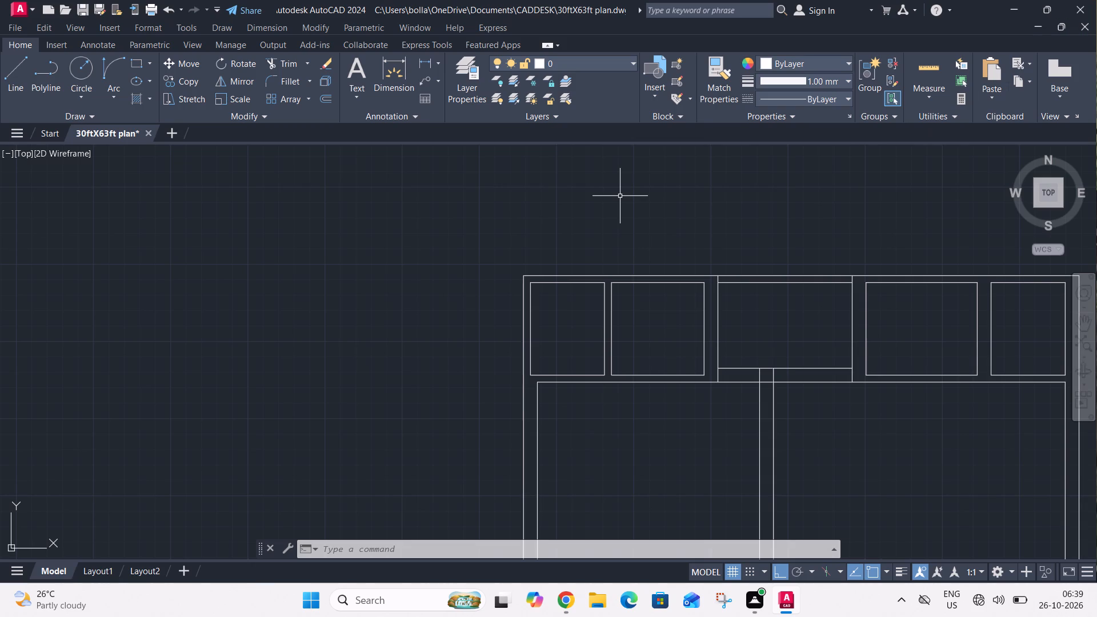
# Draw a short line closing the lower end of the thin partition between the two small rooms at the plan's northwest corner.
pyautogui.press('l')
pyautogui.press('space')
pyautogui.scroll(2, 598, 380)
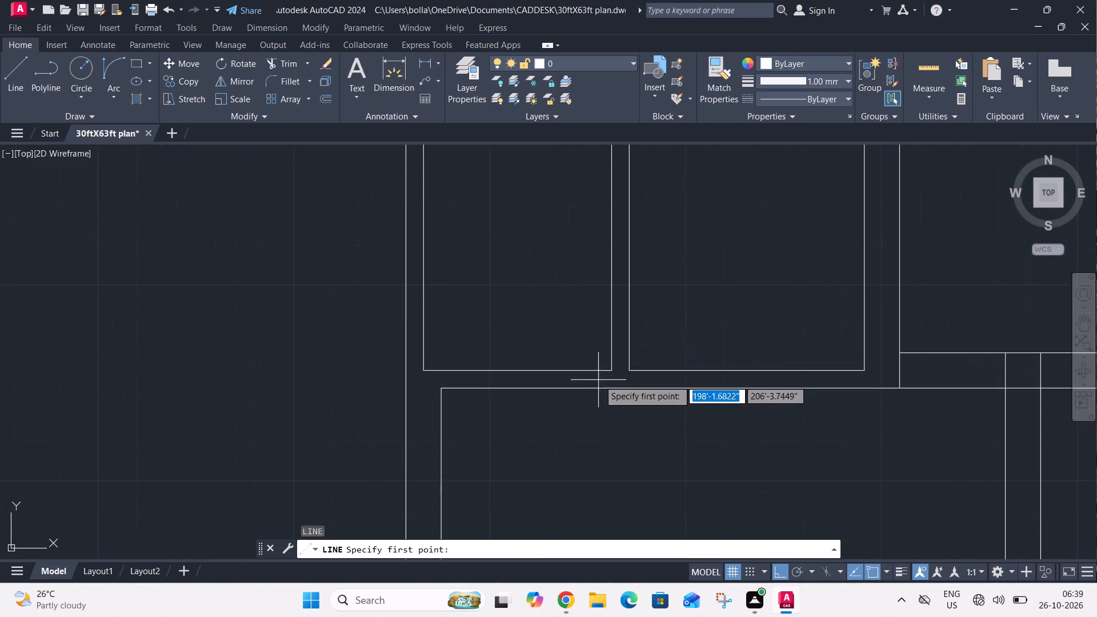
pyautogui.click(610, 367)
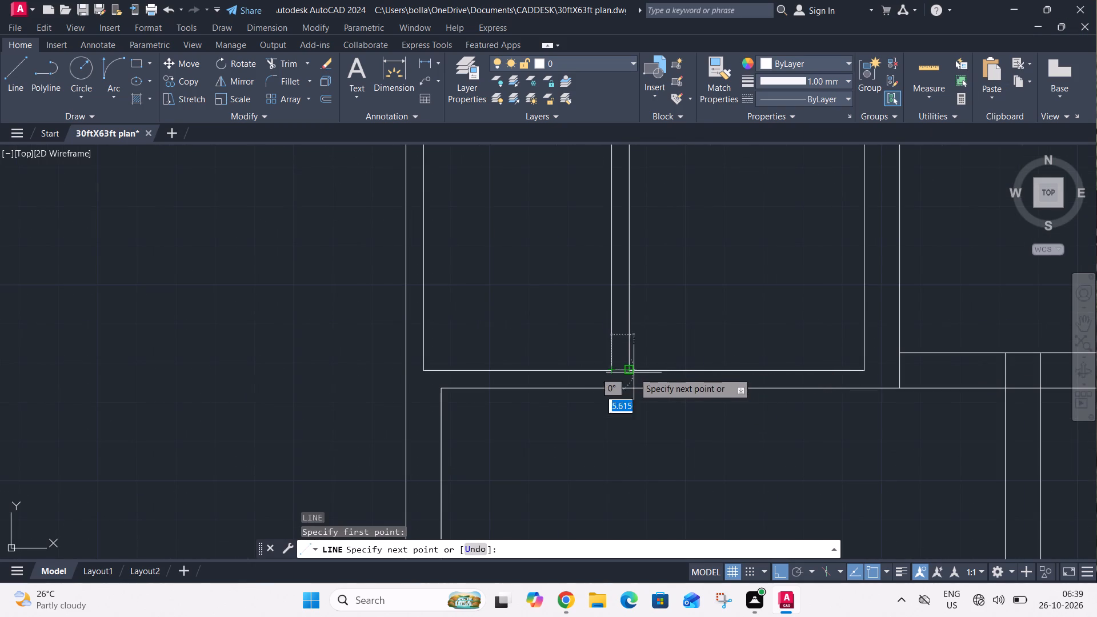
pyautogui.click(628, 369)
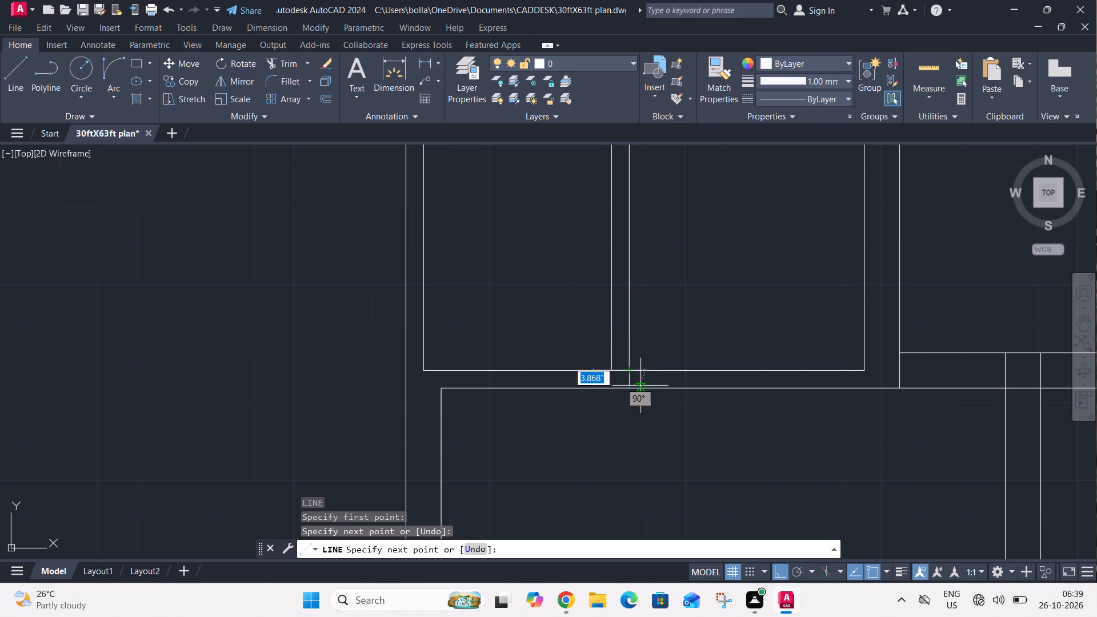
pyautogui.press('Escape')
# Offset the short closing line 4.5" upward inside the partition to mark the first door jamb.
pyautogui.write('o')
pyautogui.press('space')
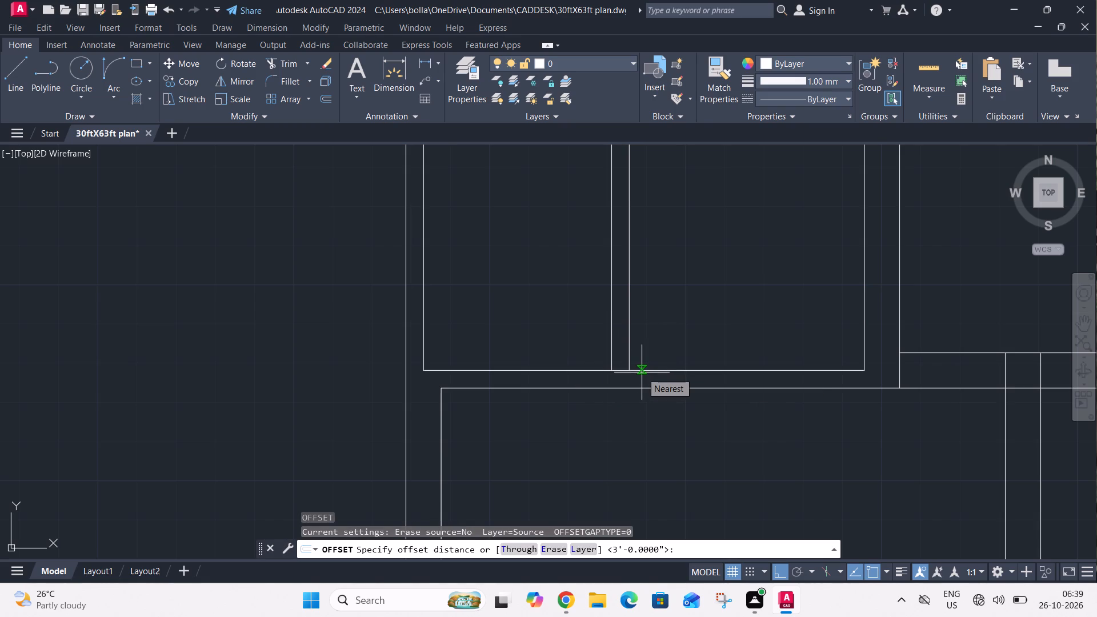
pyautogui.write('4.5"')
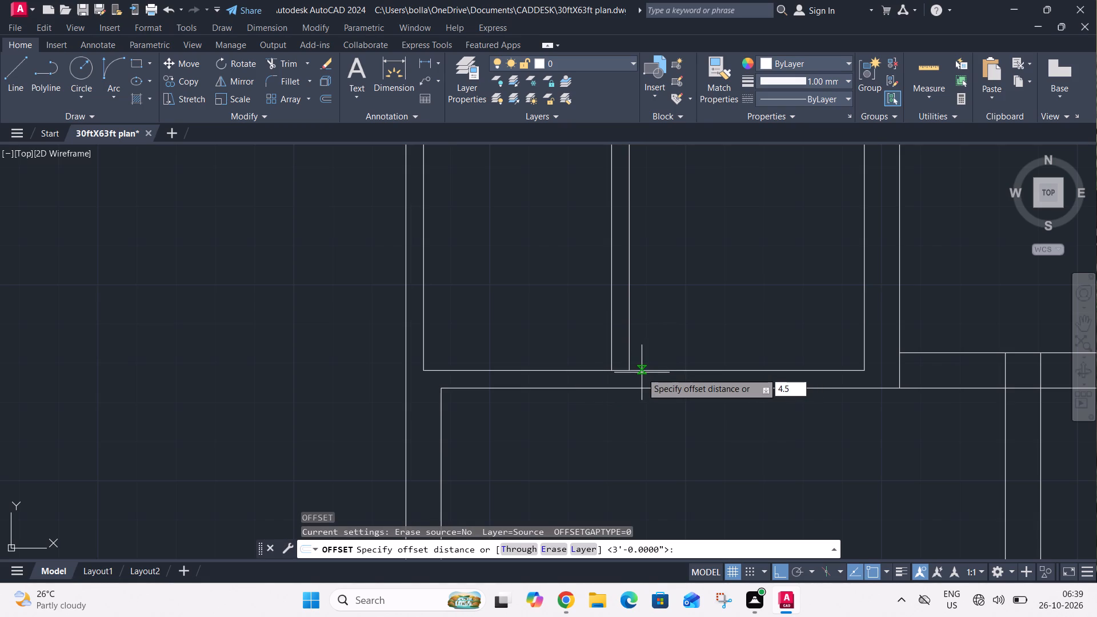
pyautogui.press('Return')
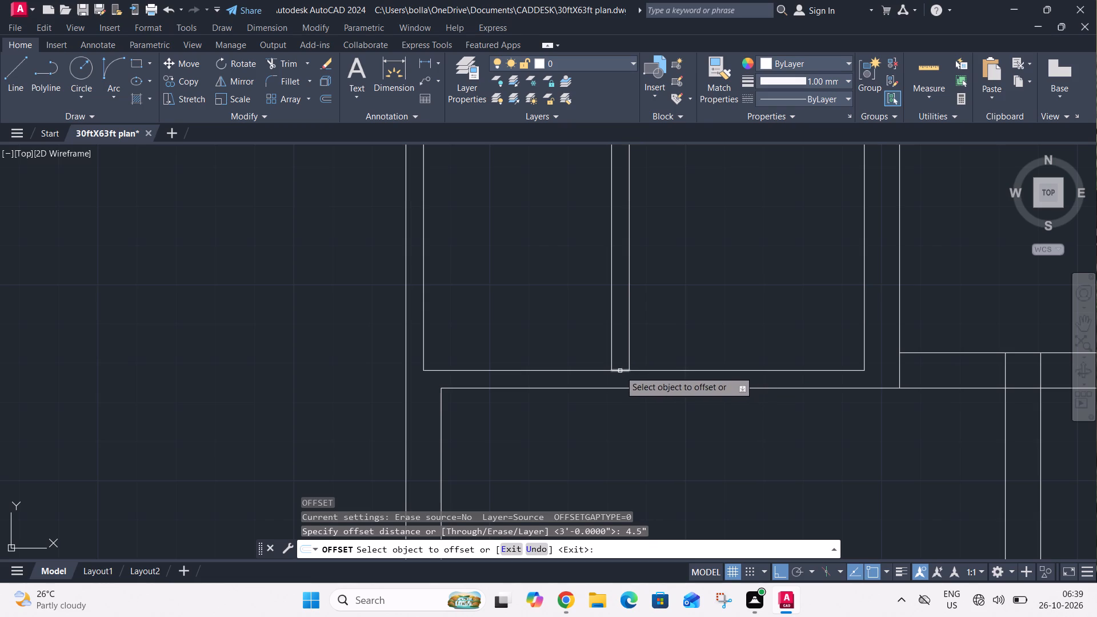
pyautogui.click(620, 371)
pyautogui.click(623, 346)
pyautogui.press('Escape')
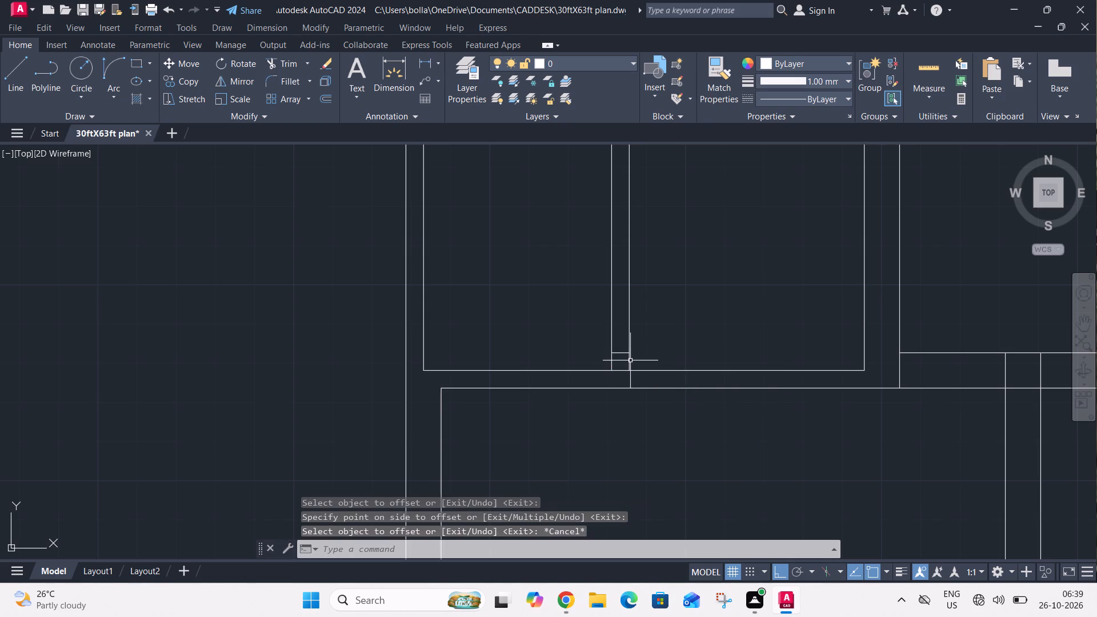
# Offset the 4.5" jamb line 2'6" upward to mark the door opening in the thin northwest partition.
pyautogui.write('o')
pyautogui.press('space')
pyautogui.write('2\'6"')
pyautogui.press('Return')
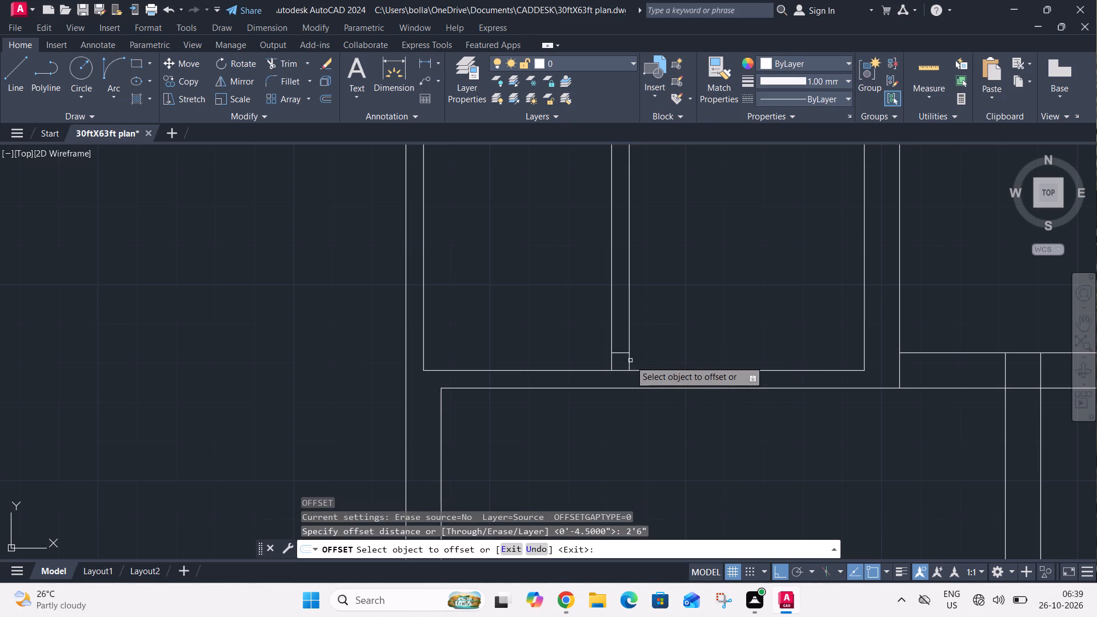
pyautogui.click(613, 353)
pyautogui.click(621, 324)
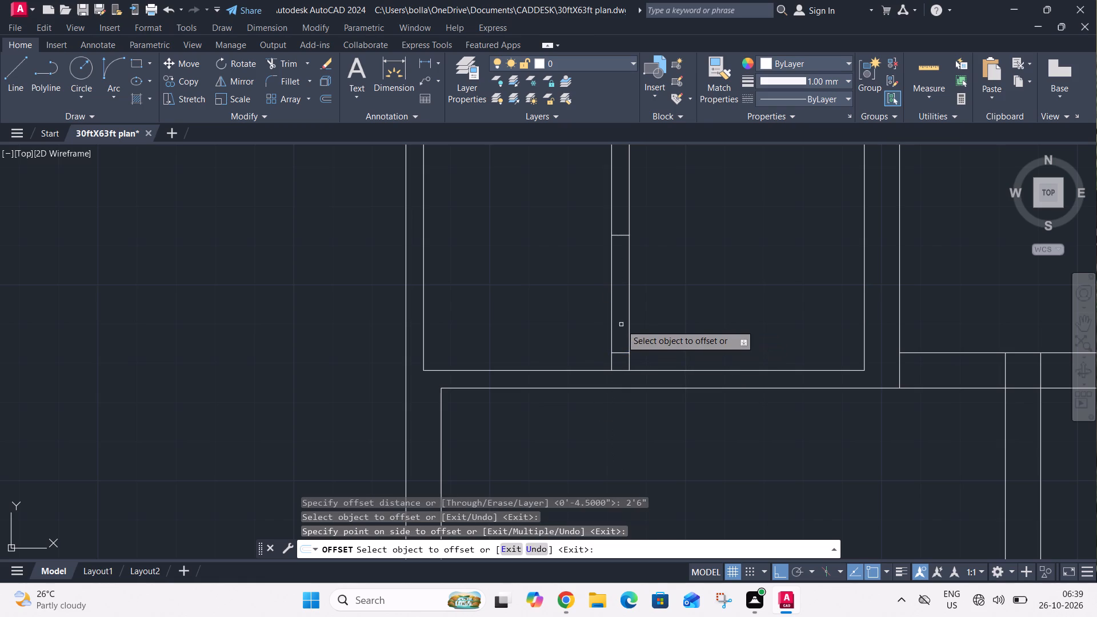
pyautogui.press('Escape')
# Draw a horizontal line across the northwest corner room, from the partition just above the upper jamb to the outer wall's inner face.
pyautogui.scroll(-1, 621, 324)
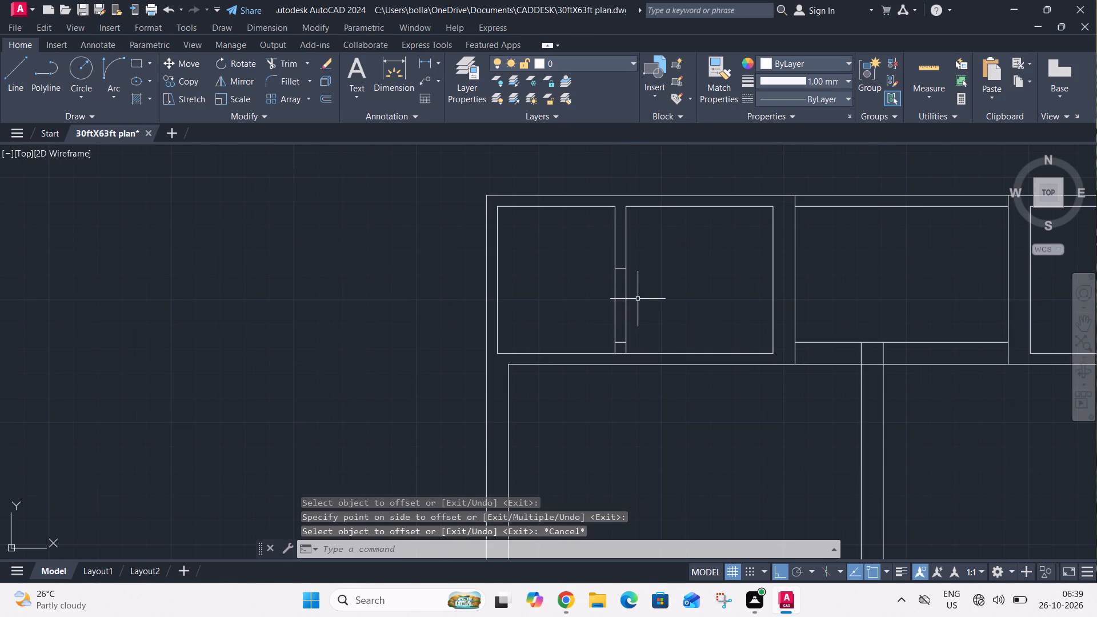
pyautogui.write('l')
pyautogui.press('space')
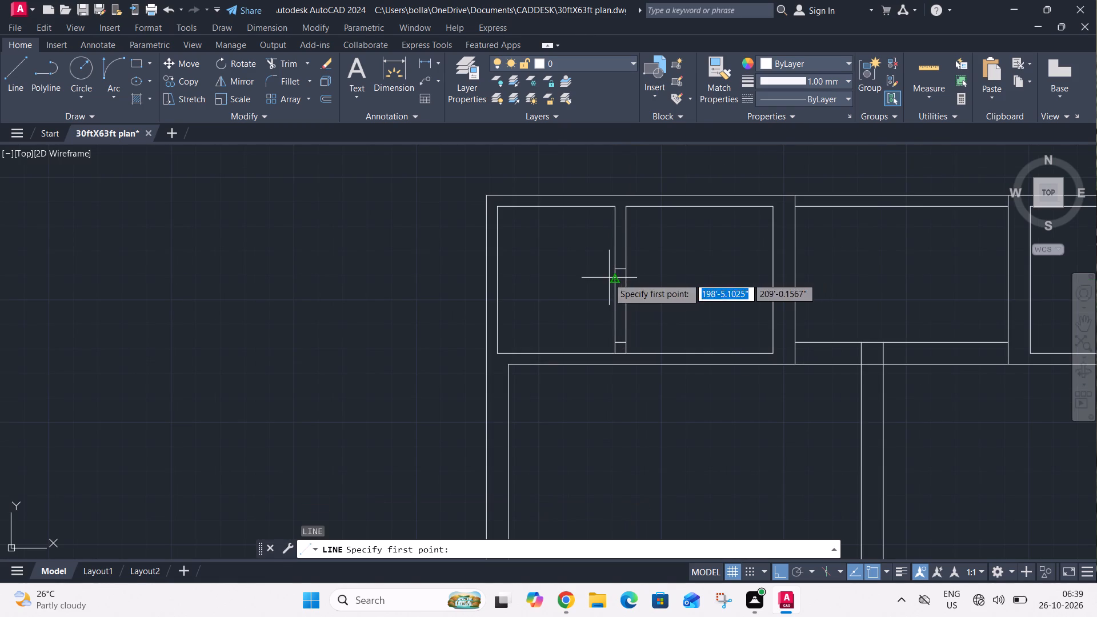
pyautogui.scroll(1, 608, 271)
pyautogui.click(615, 257)
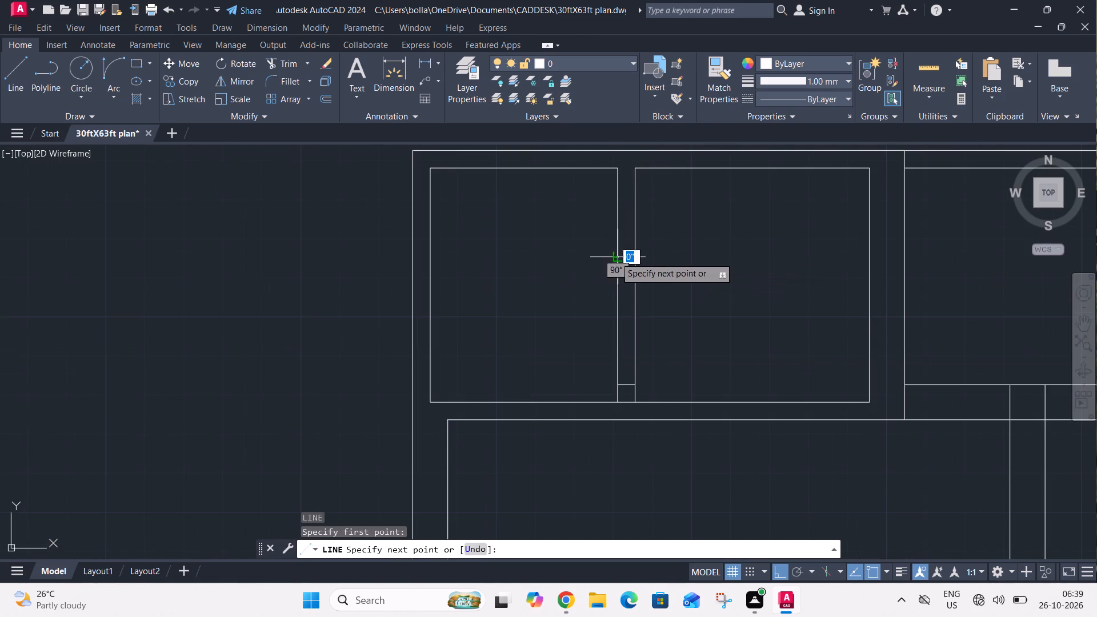
pyautogui.click(430, 259)
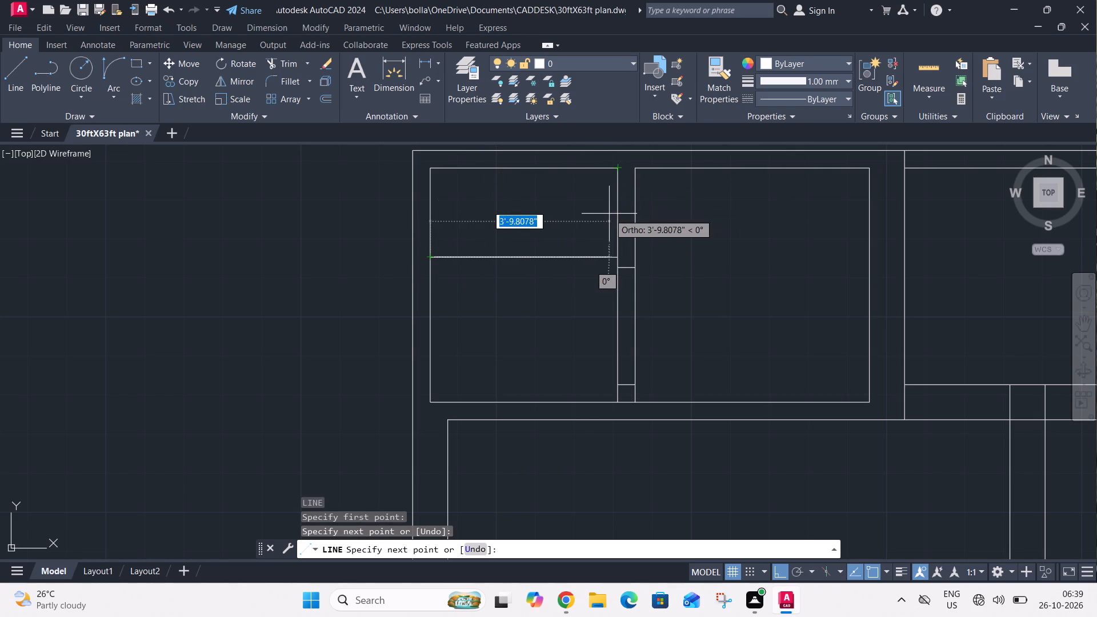
pyautogui.press('Escape')
# Draw a diagonal line from the horizontal line's partition end to the northwest corner room's upper-left inside corner.
pyautogui.press('space')
pyautogui.click(619, 254)
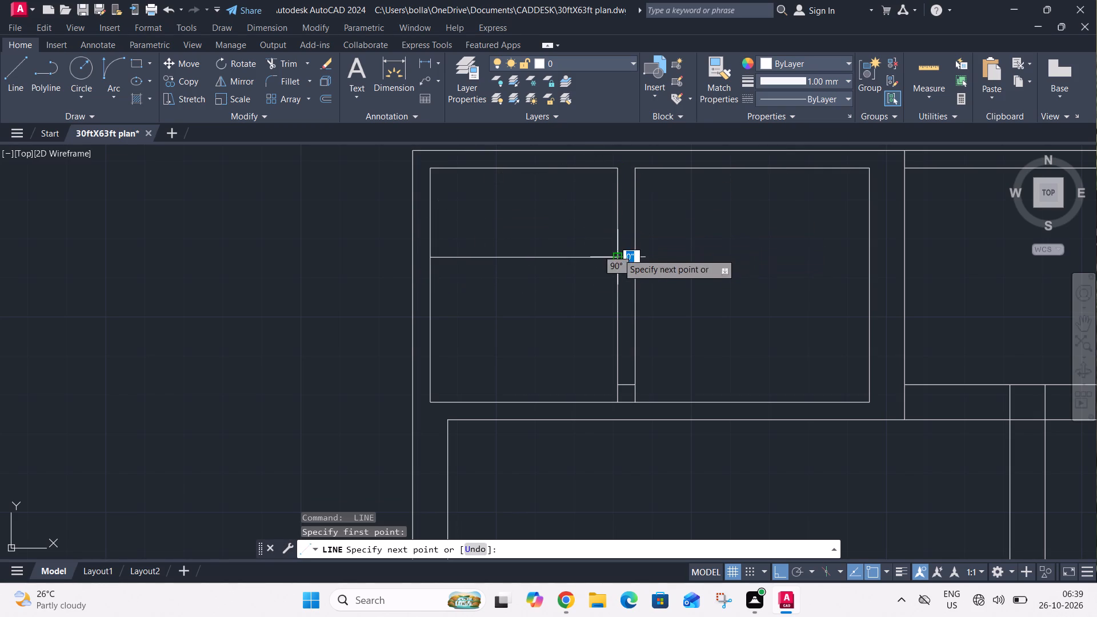
pyautogui.click(433, 169)
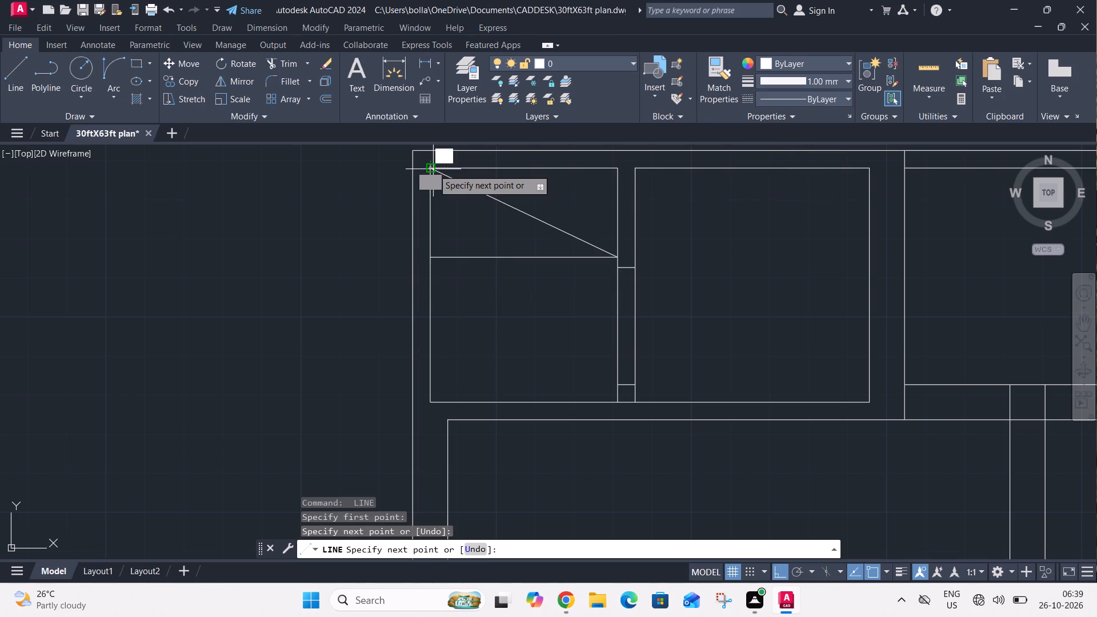
pyautogui.press('Escape')
# Trim the short line closing the lower end of the thin northwest partition.
pyautogui.scroll(-2, 562, 206)
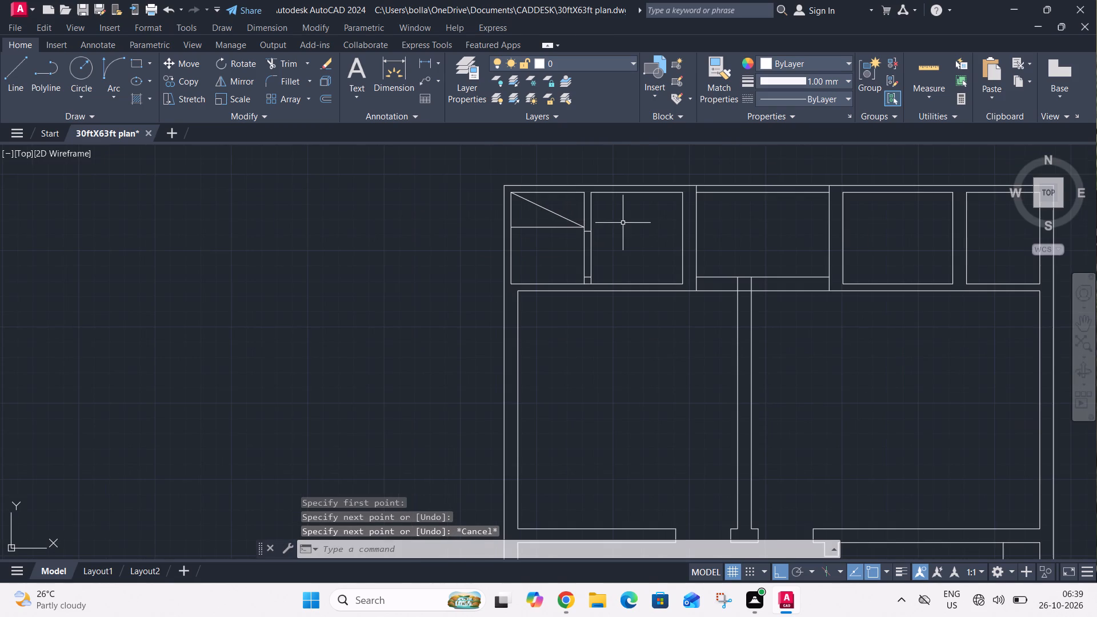
pyautogui.moveTo(627, 230); pyautogui.dragTo(575, 268, button='middle')
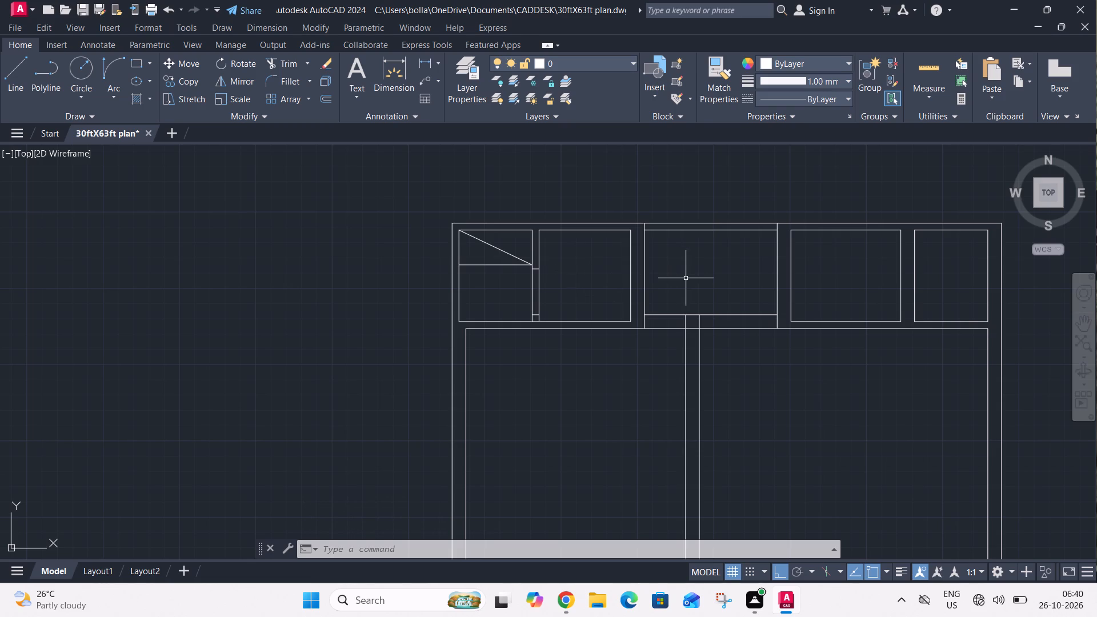
pyautogui.moveTo(686, 278); pyautogui.dragTo(505, 324, button='middle')
pyautogui.write('tr')
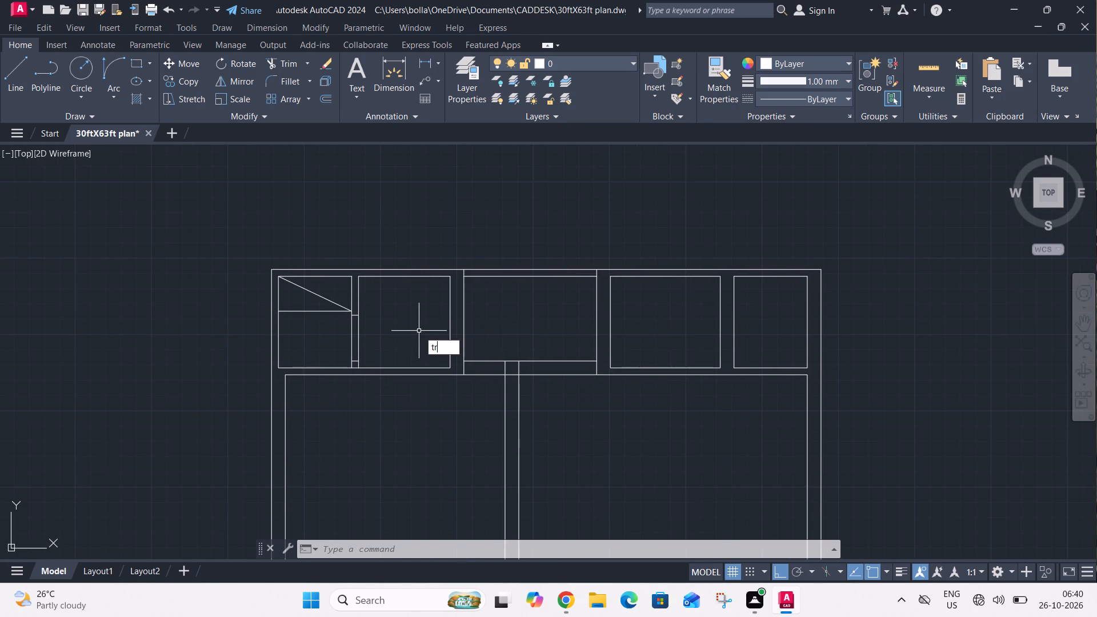
pyautogui.press('space')
pyautogui.scroll(1, 351, 367)
pyautogui.click(355, 368)
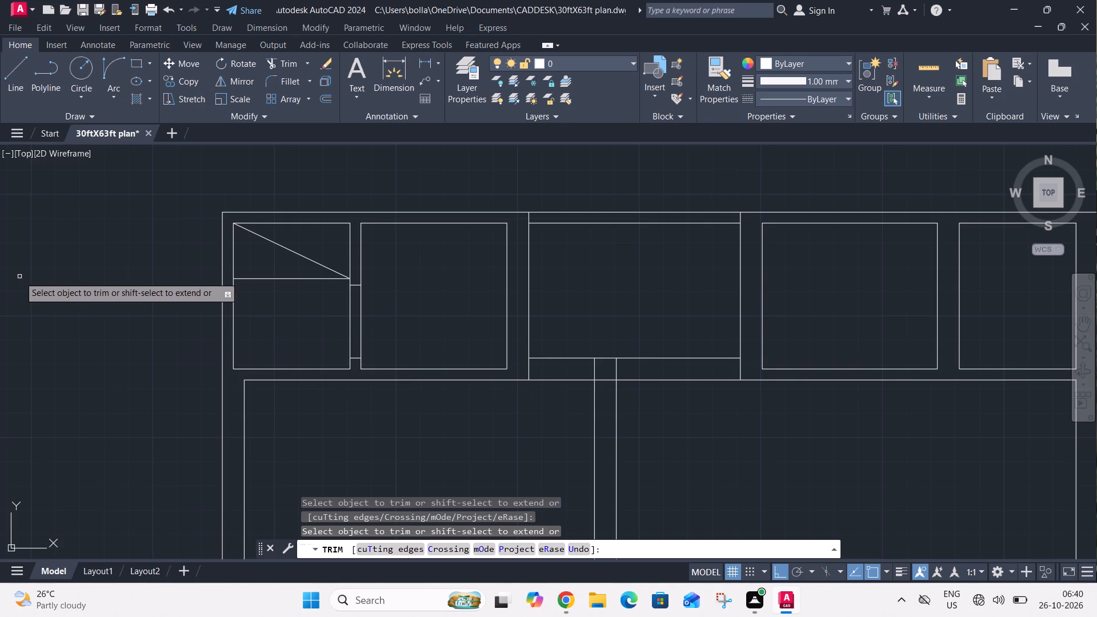
pyautogui.press('Escape')
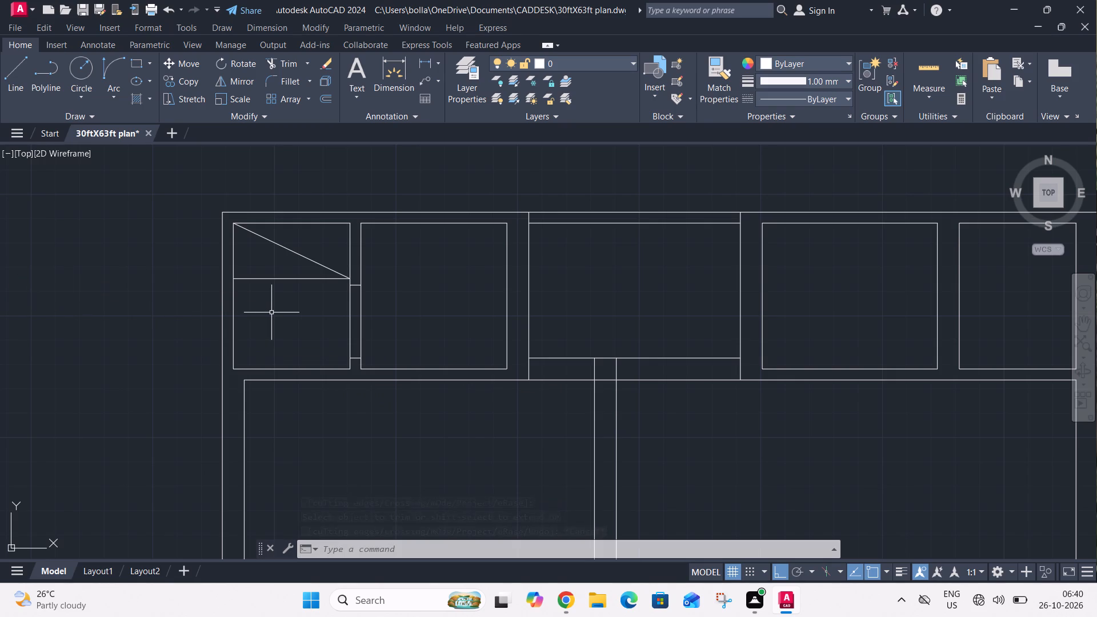
# Draw a short line closing the lower end of the partition between the two rooms at the plan's northeast corner.
pyautogui.write('l')
pyautogui.press('space')
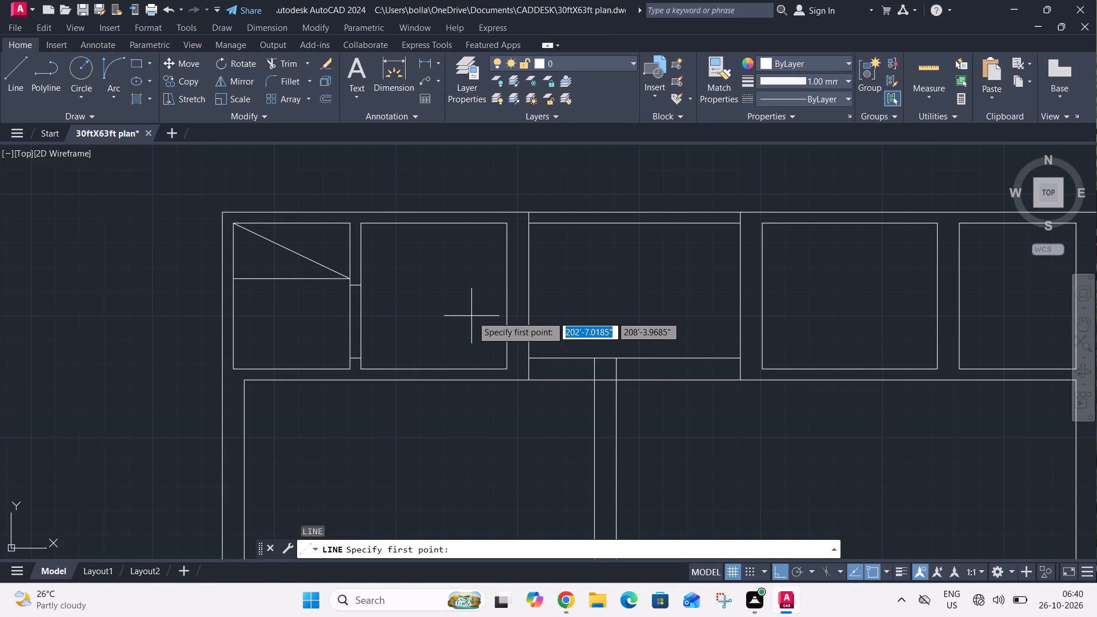
pyautogui.moveTo(647, 303); pyautogui.dragTo(434, 360, button='middle')
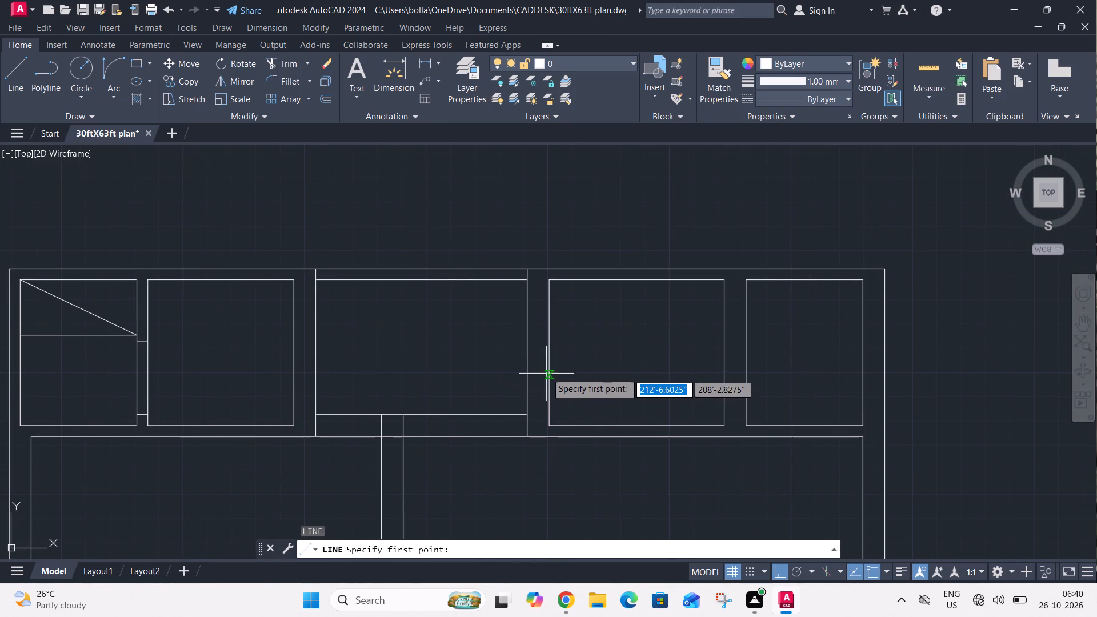
pyautogui.scroll(1, 740, 426)
pyautogui.click(752, 426)
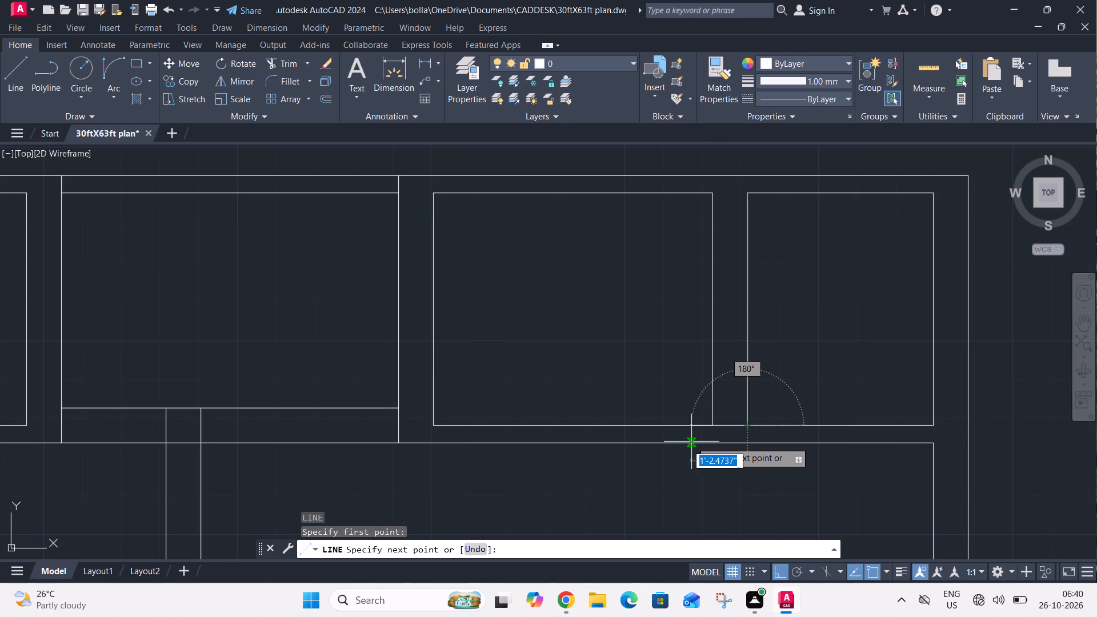
pyautogui.click(710, 424)
pyautogui.press('Escape')
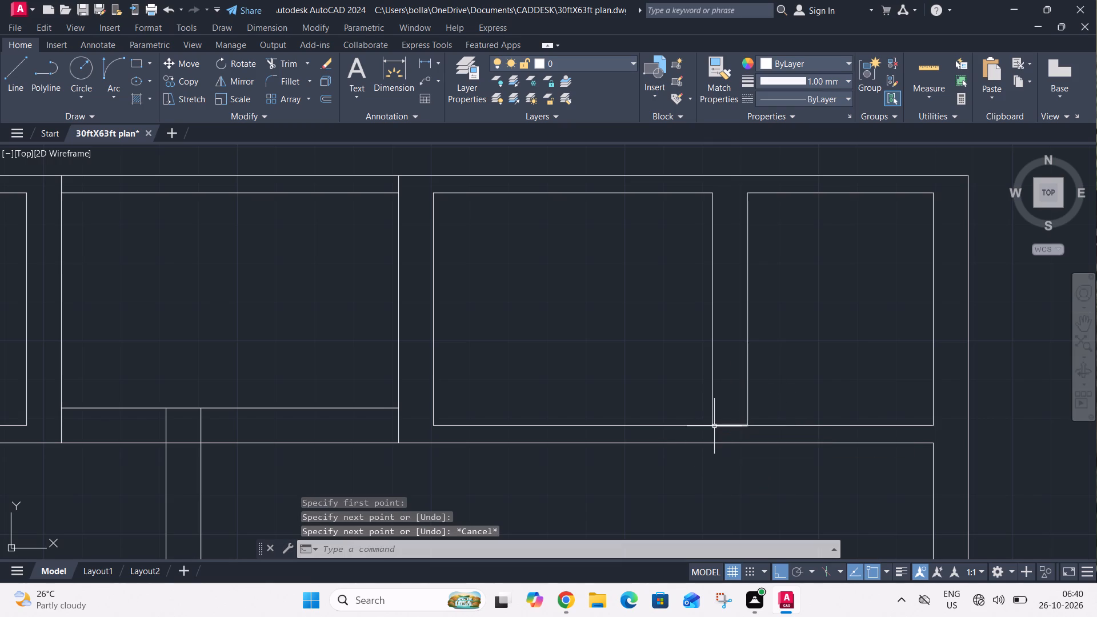
# Offset the northeast partition's closing line 4.5" upward to mark its lower door jamb.
pyautogui.press('o')
pyautogui.press('space')
pyautogui.write('4.5"')
pyautogui.press('Return')
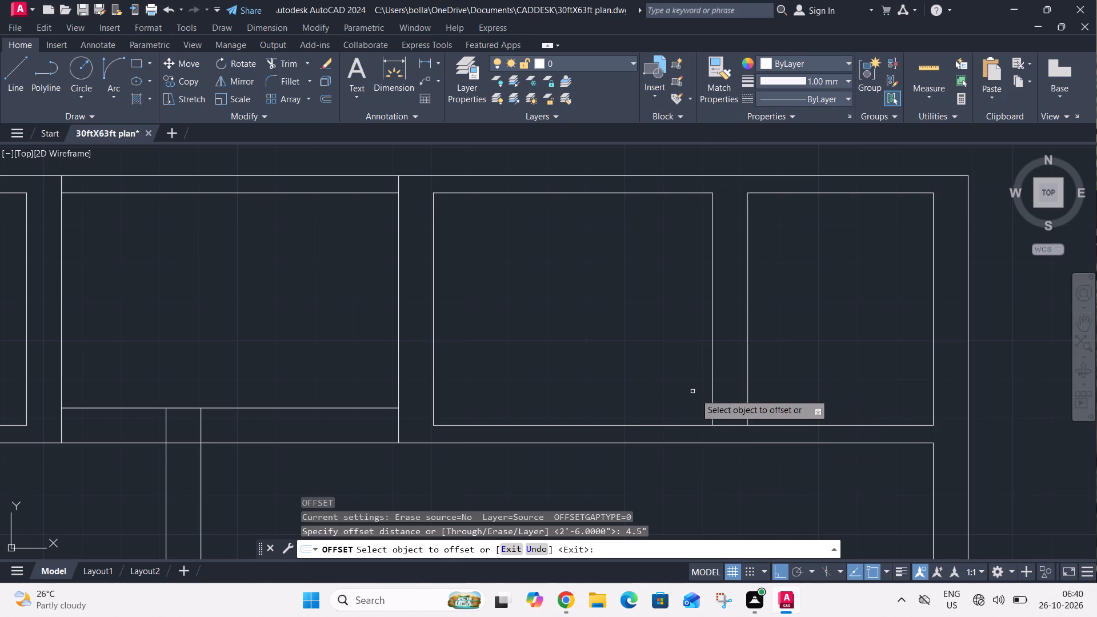
pyautogui.click(732, 426)
pyautogui.click(736, 401)
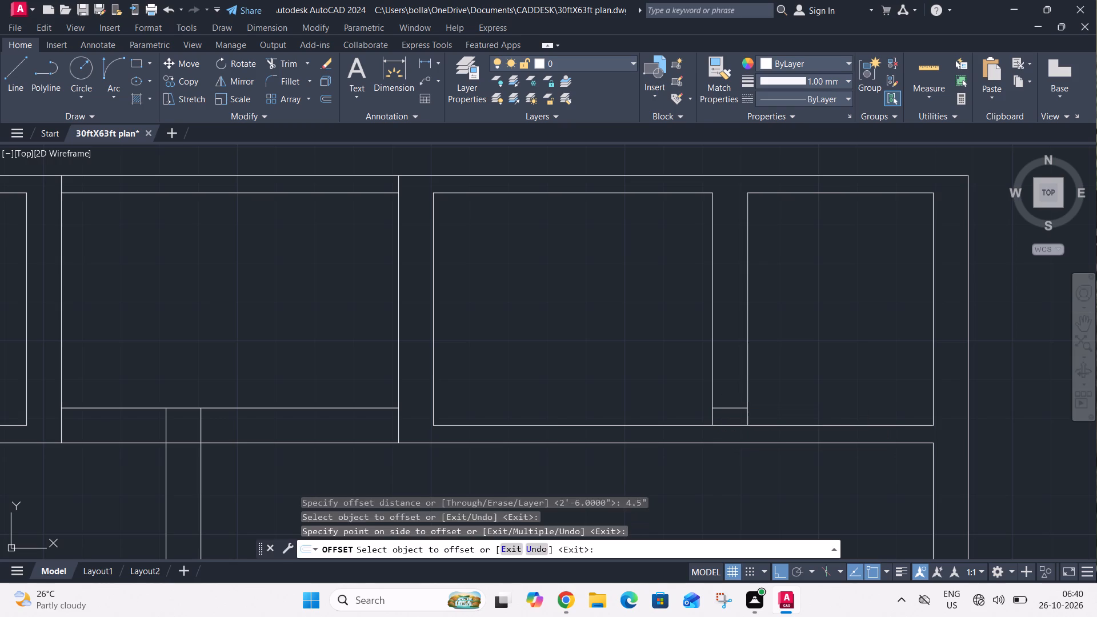
pyautogui.press('Escape')
# Offset the northeast partition's 4.5" jamb line 2'6" upward to mark the door opening.
pyautogui.write("o 2'6")
pyautogui.hotkey('shift', '"')
pyautogui.press('Return')
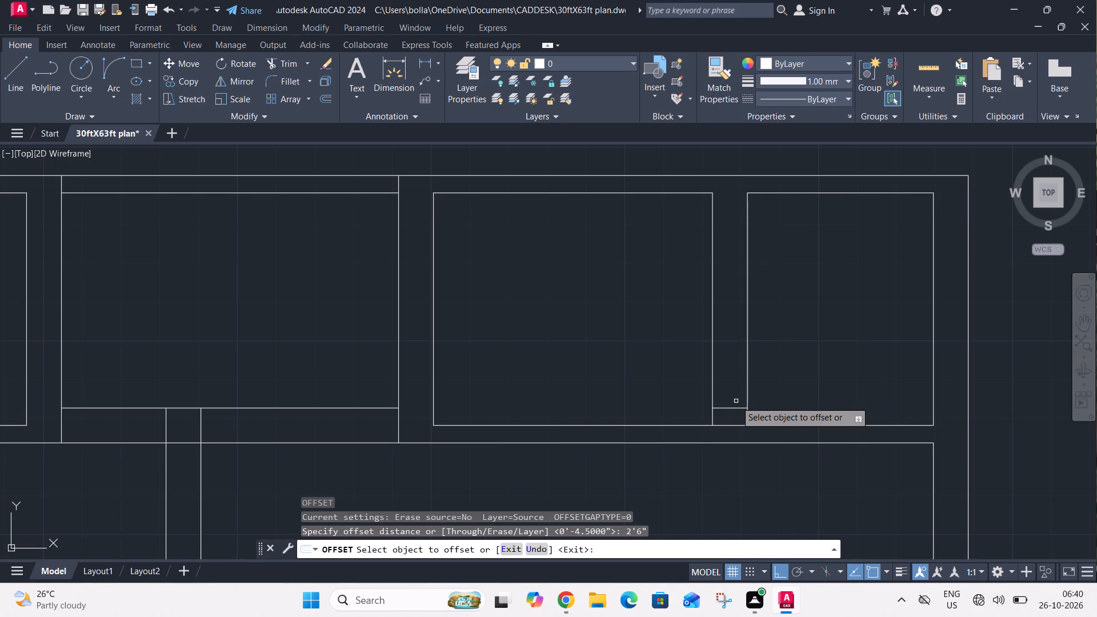
pyautogui.click(735, 406)
pyautogui.click(735, 392)
pyautogui.press('Escape')
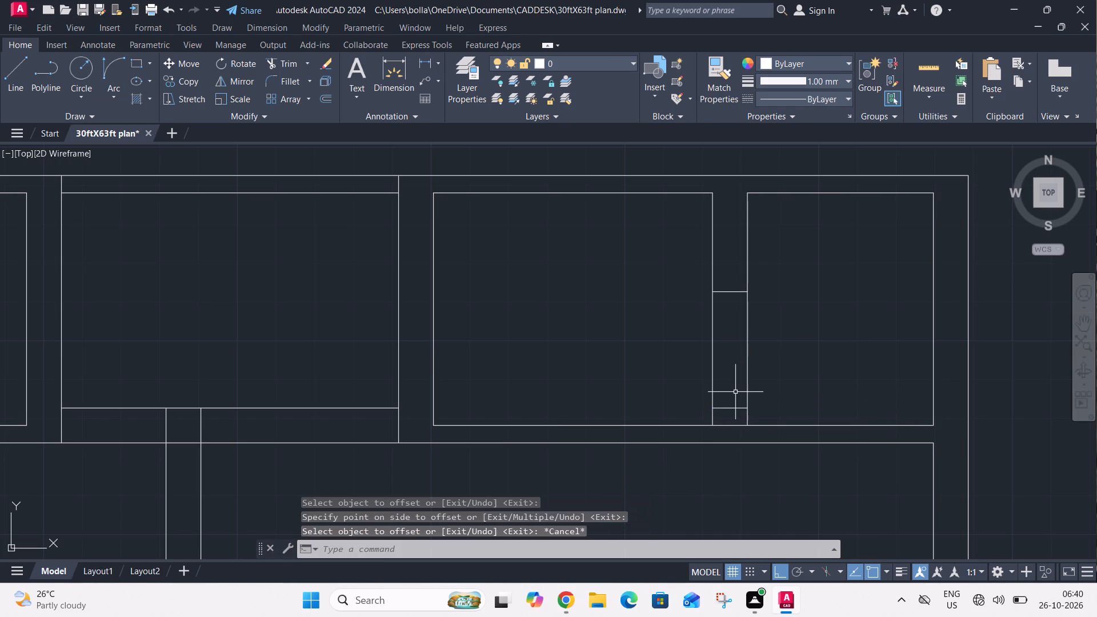
# Trim both faces of the northeast partition between the two jamb lines, and the short line closing its lower end.
pyautogui.write('tr')
pyautogui.press('space')
pyautogui.click(763, 373)
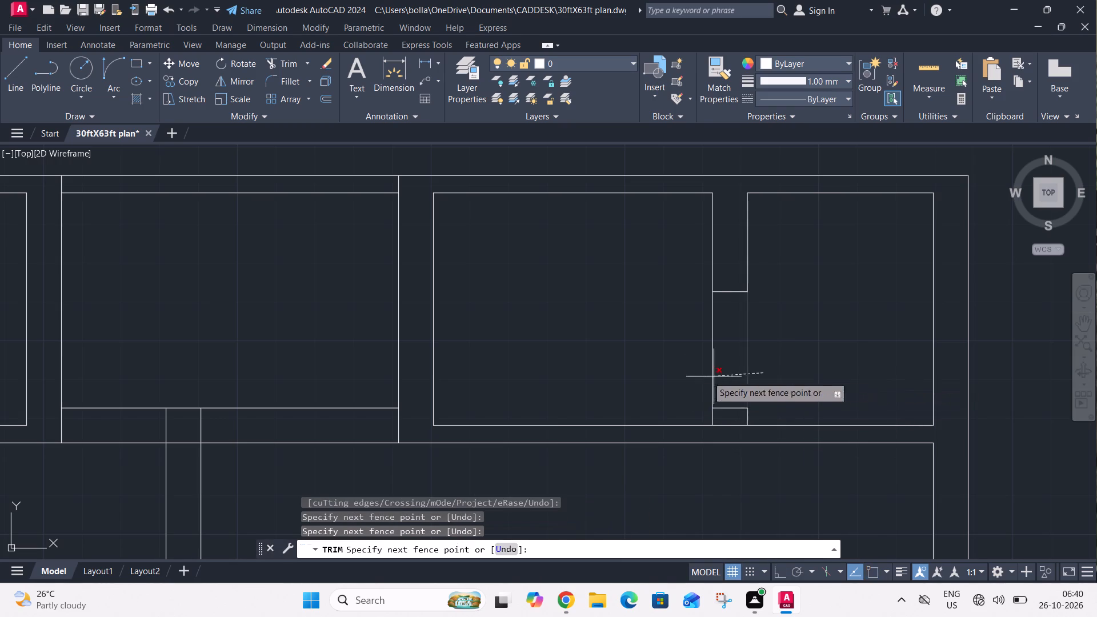
pyautogui.click(677, 382)
pyautogui.click(731, 426)
pyautogui.press('Escape')
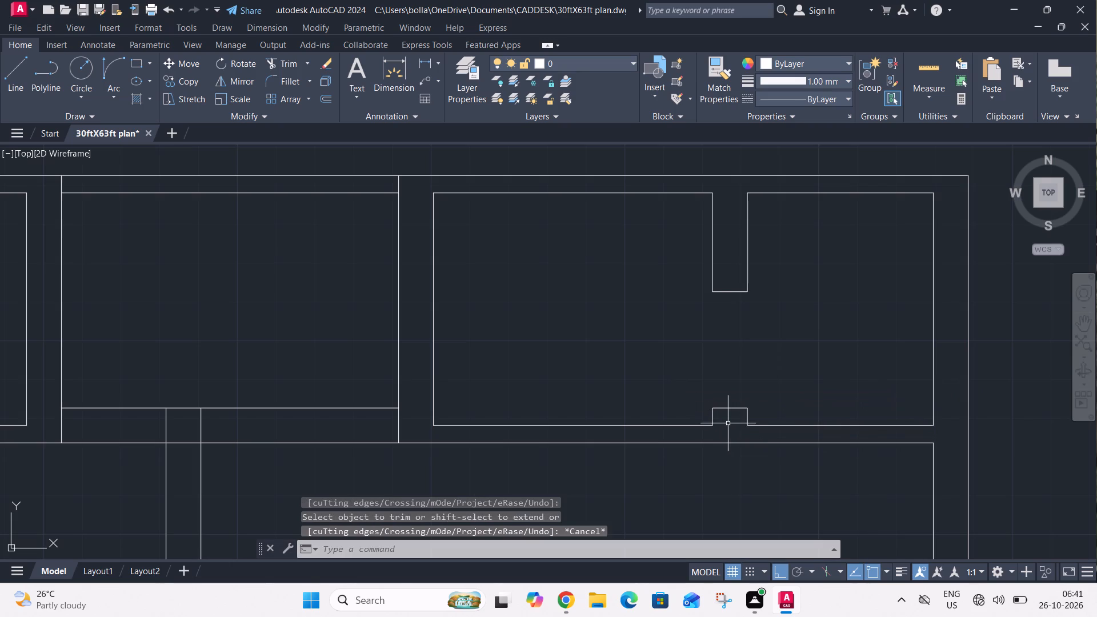
# Draw a horizontal line about 4' long across the northeast corner room, from the partition just above the upper jamb to the outer wall.
pyautogui.press('l')
pyautogui.press('space')
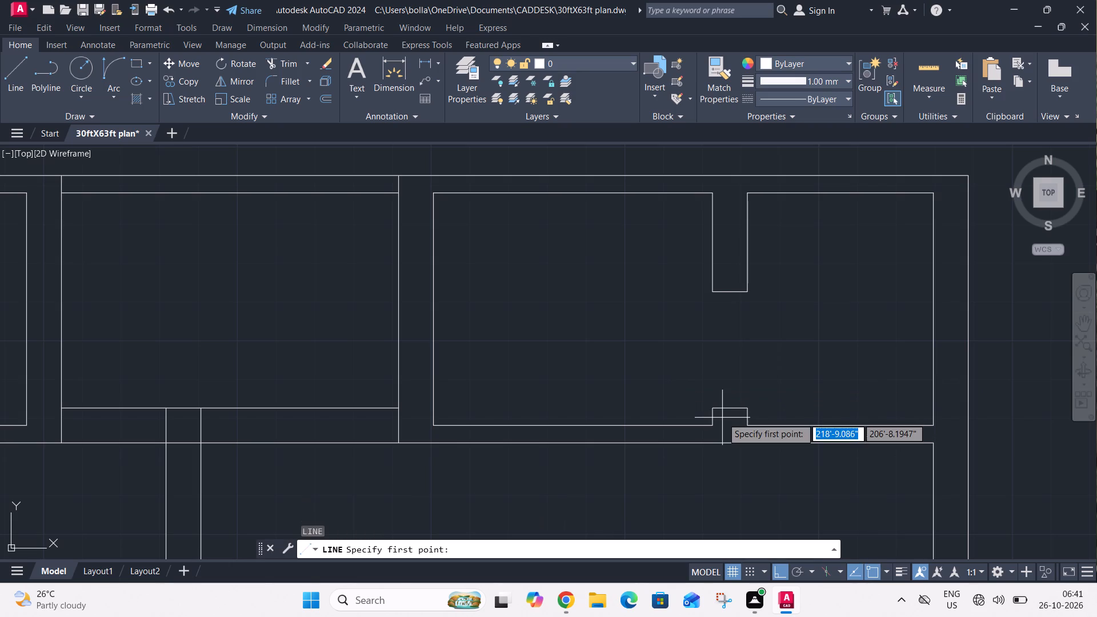
pyautogui.click(747, 277)
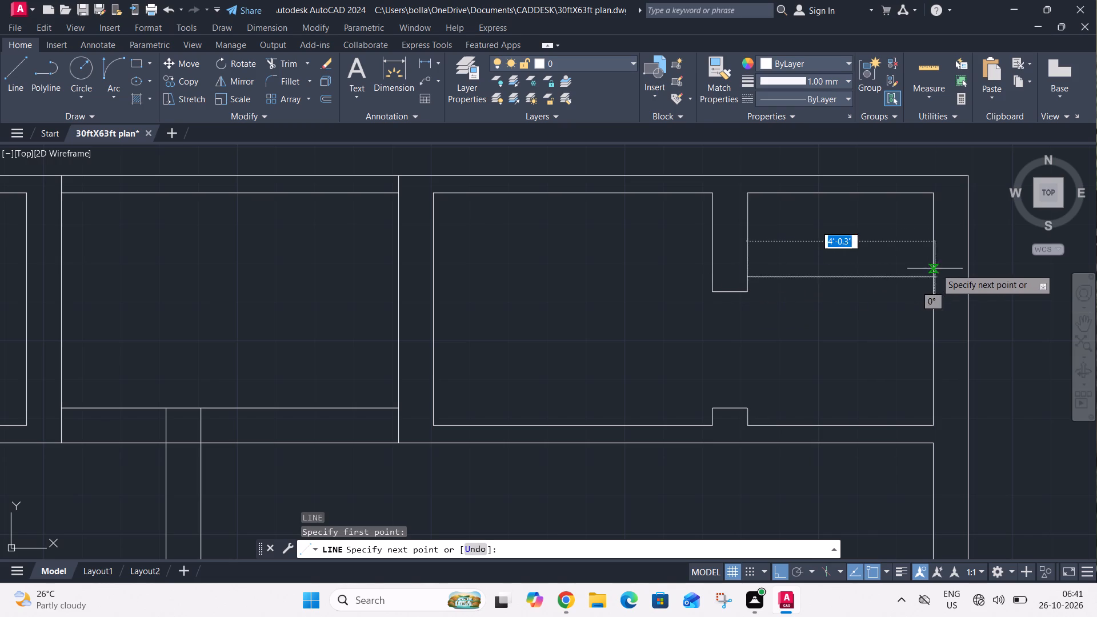
pyautogui.click(936, 280)
pyautogui.press('Escape')
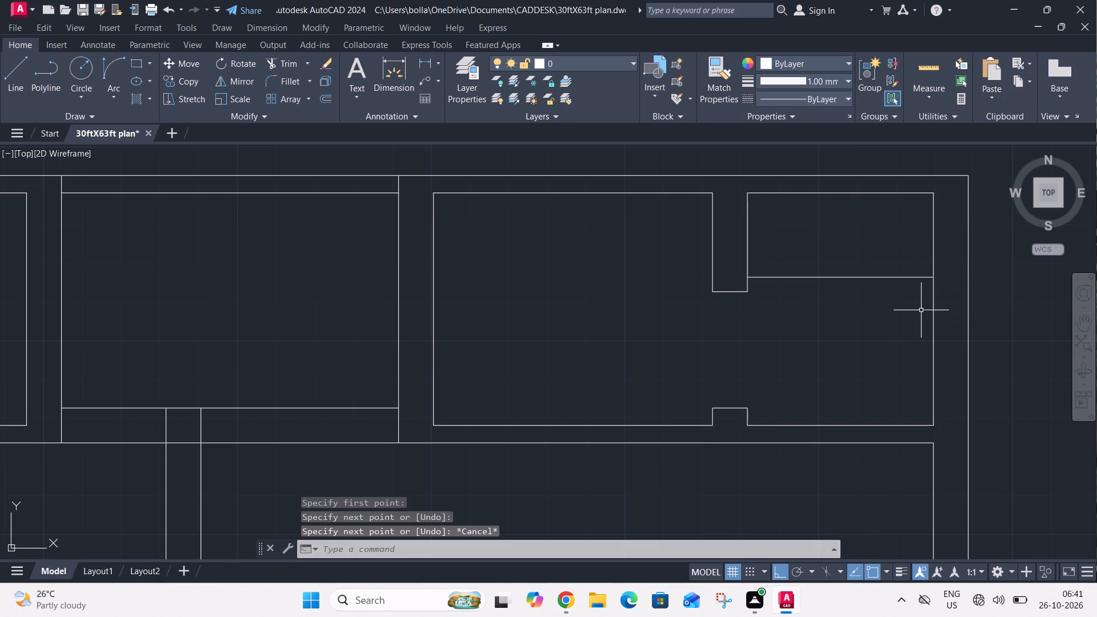
# Draw a diagonal across the northeast corner room's marked-off area, from its lower partition corner to the opposite outer-wall corner.
pyautogui.press('l')
pyautogui.press('space')
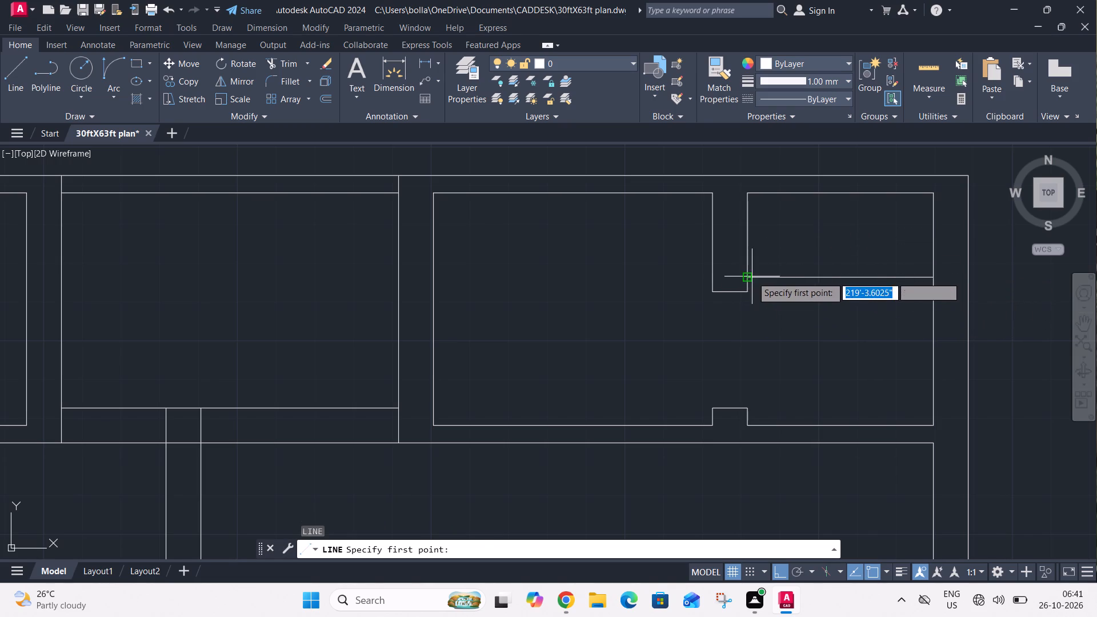
pyautogui.click(752, 277)
pyautogui.click(930, 194)
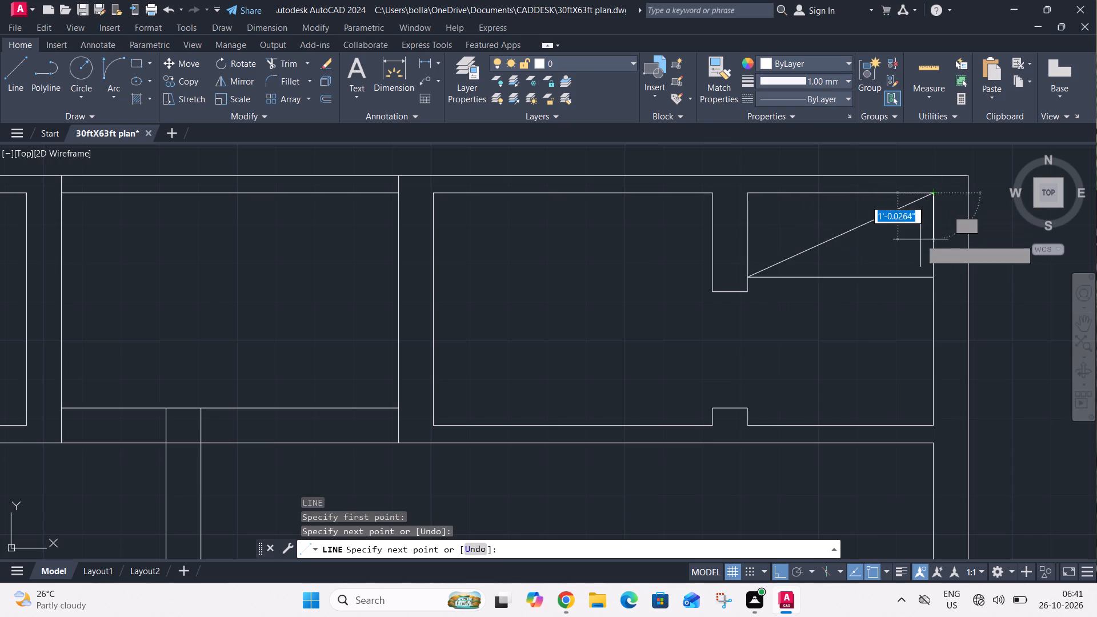
pyautogui.press('Escape')
# Trim both faces of the northwest partition between its two jamb lines to open the doorway.
pyautogui.scroll(-2, 740, 261)
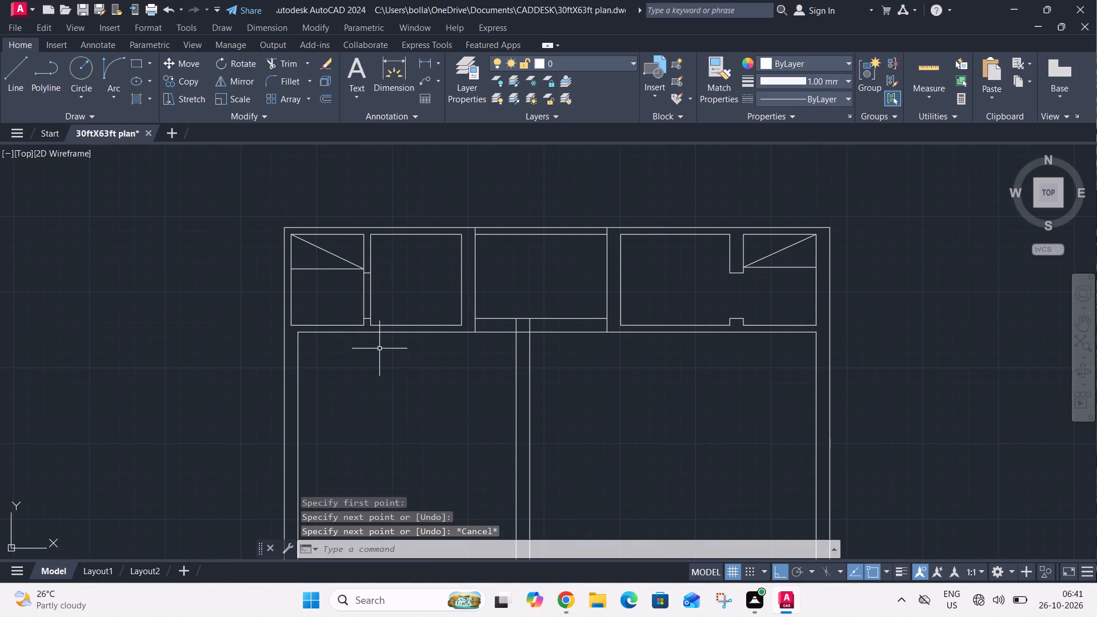
pyautogui.press('t')
pyautogui.press('r')
pyautogui.press('space')
pyautogui.click(384, 310)
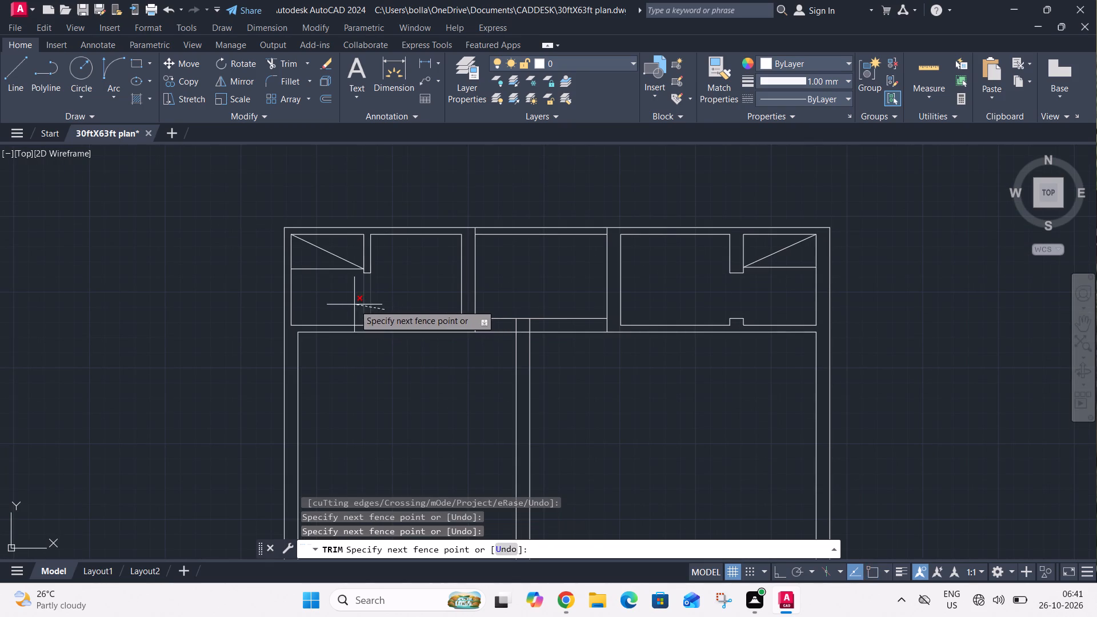
pyautogui.click(354, 305)
pyautogui.press('Escape')
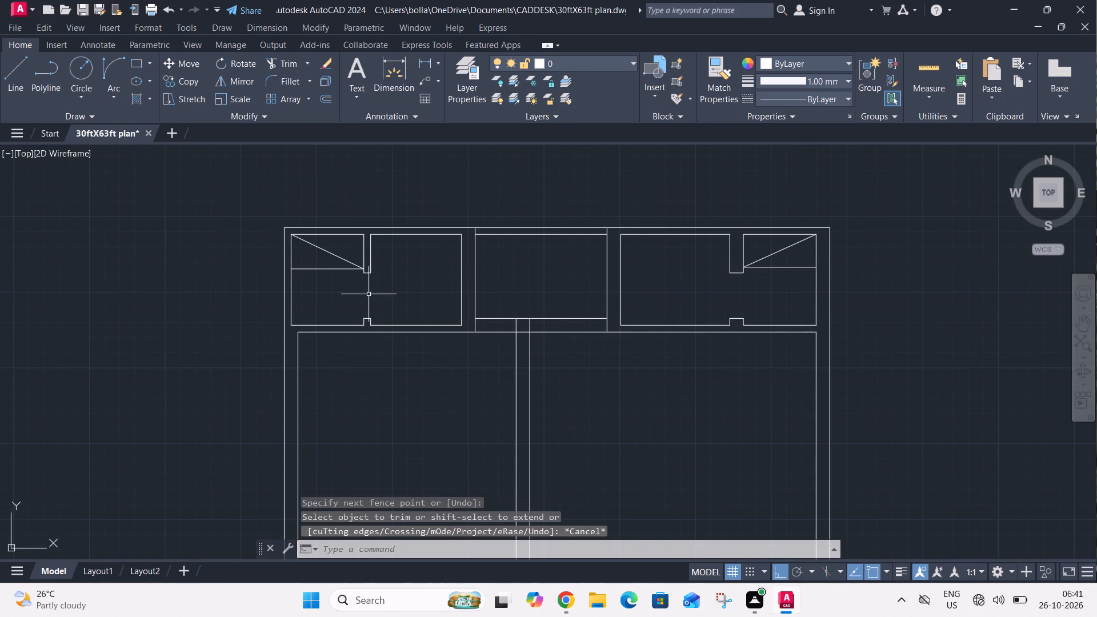
# Draw a short horizontal line across the wall between the northwest room and the top central room, near mid-height.
pyautogui.moveTo(376, 286); pyautogui.dragTo(349, 342, button='middle')
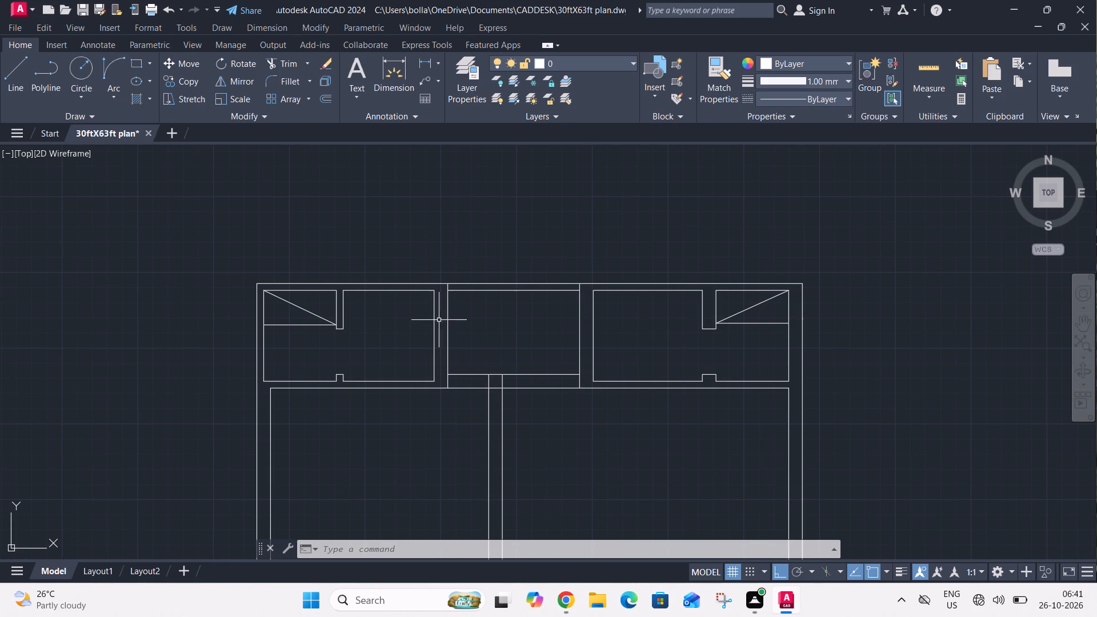
pyautogui.press('l')
pyautogui.press('space')
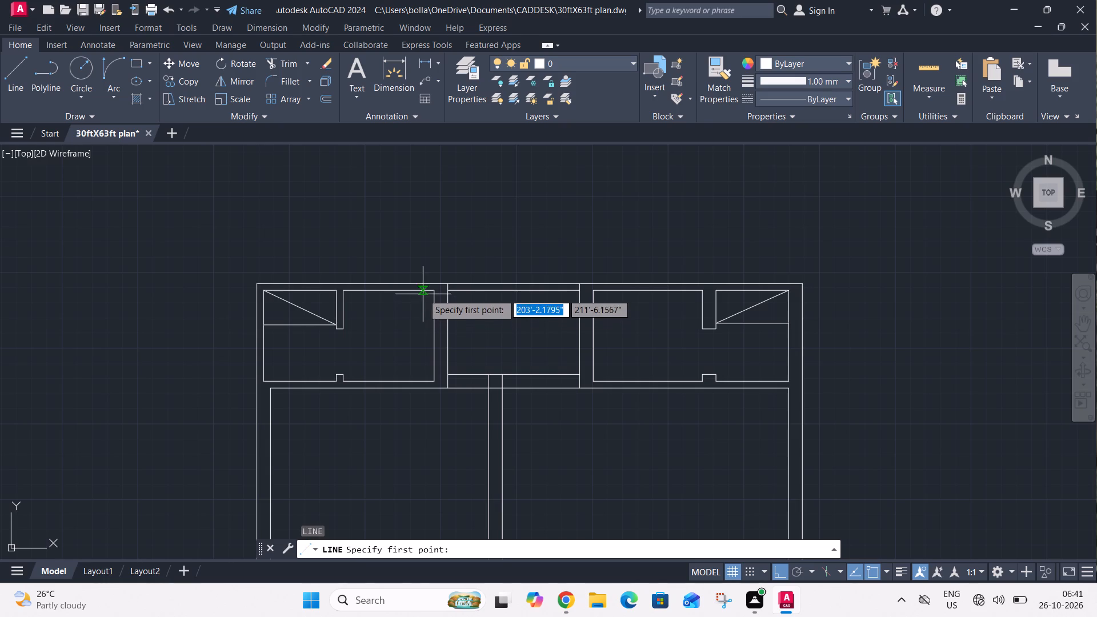
pyautogui.scroll(3, 447, 315)
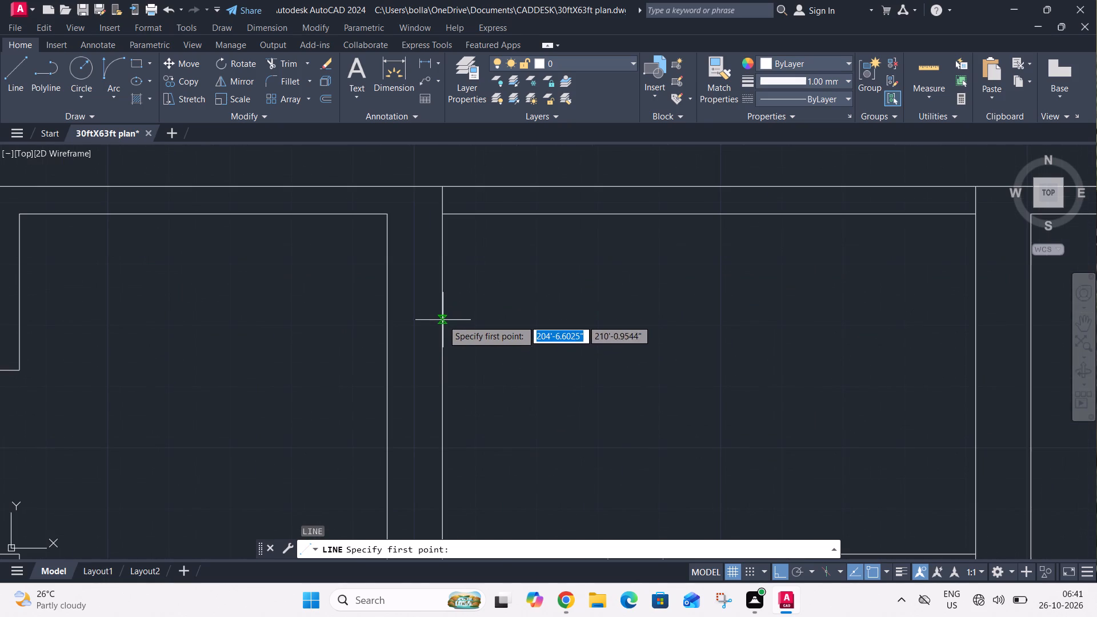
pyautogui.click(443, 398)
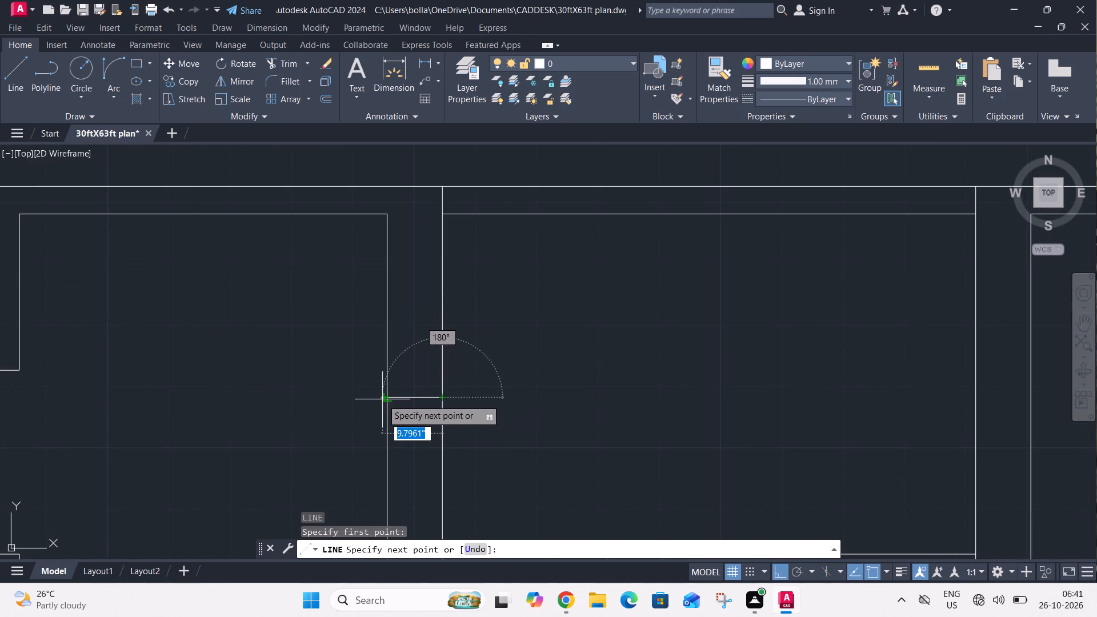
pyautogui.click(389, 399)
pyautogui.press('Escape')
# Offset the short line across the central room's west wall by 1' both upward and downward to mark the window ends.
pyautogui.write("o 1'")
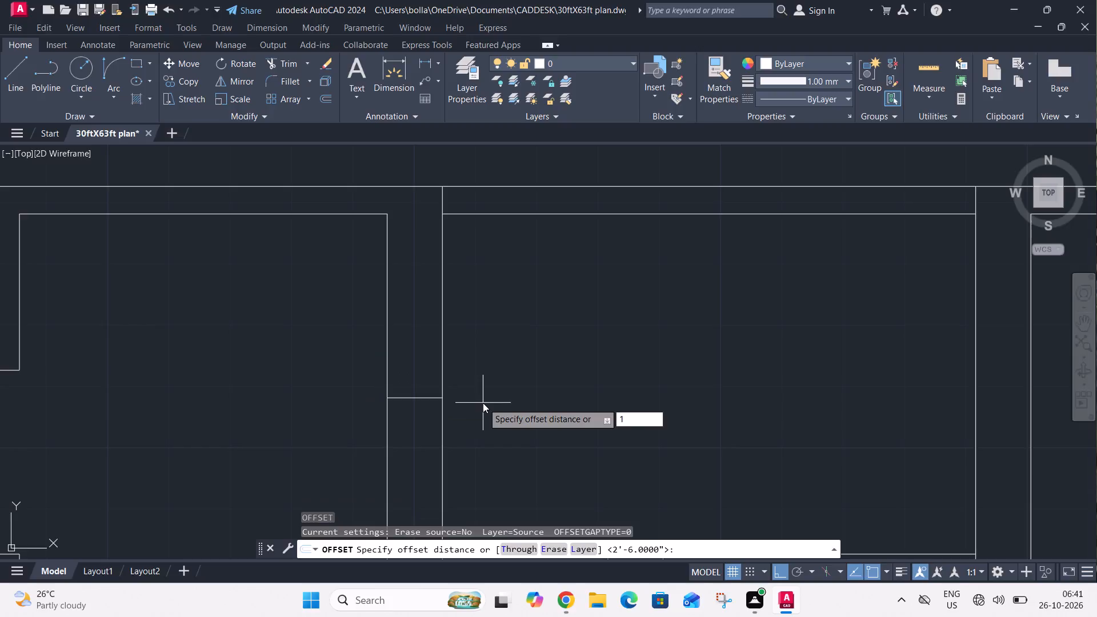
pyautogui.press('Return')
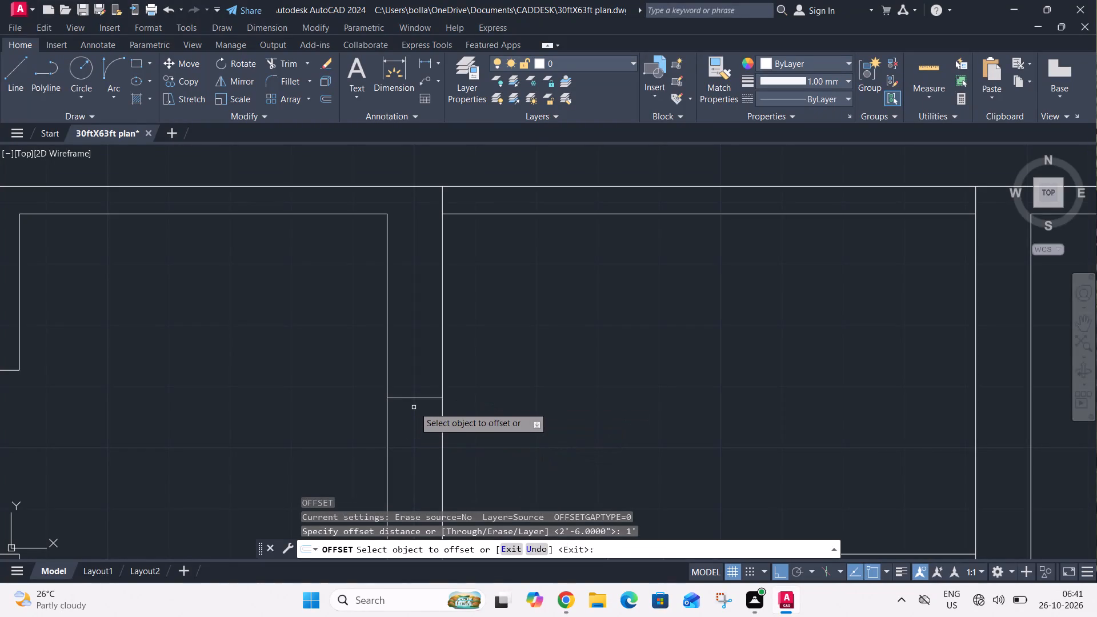
pyautogui.click(417, 397)
pyautogui.click(417, 384)
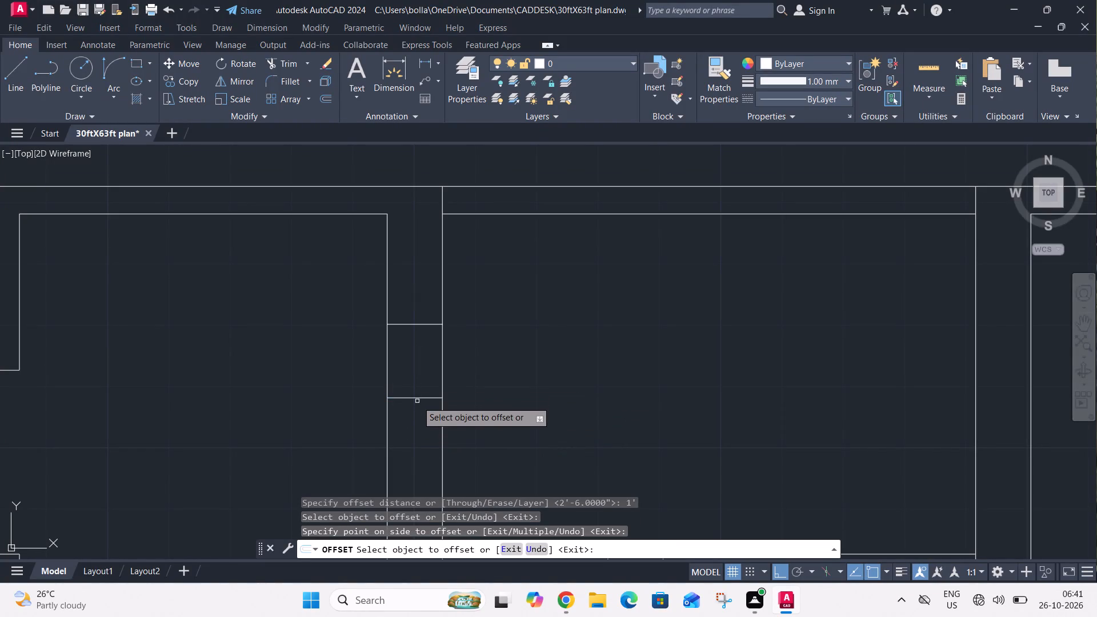
pyautogui.click(417, 399)
pyautogui.click(417, 414)
pyautogui.press('Escape')
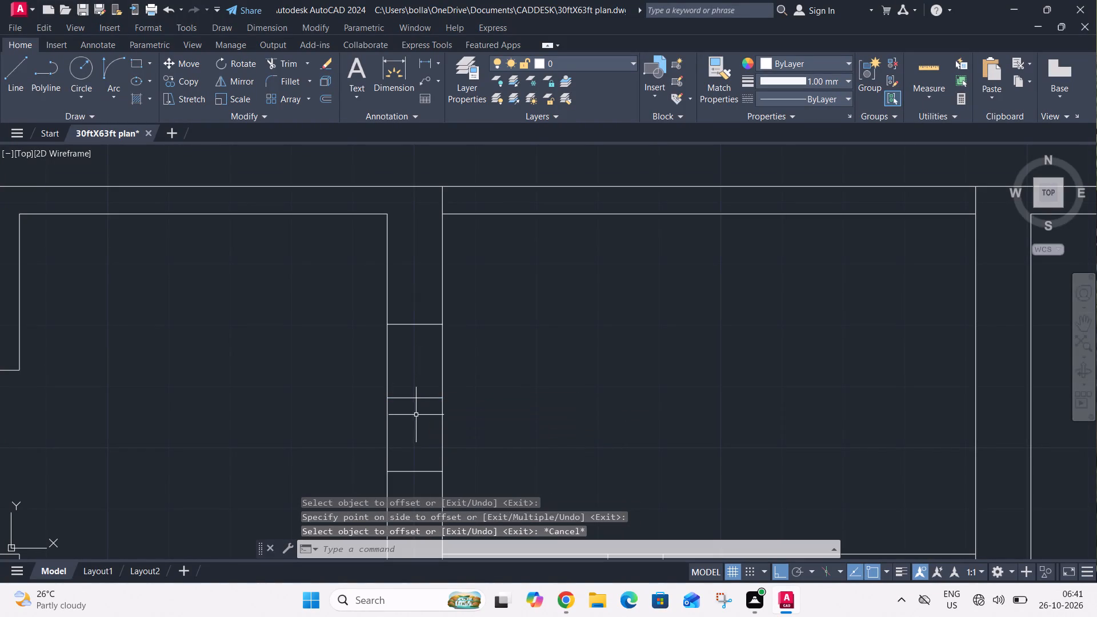
# Draw three vertical lines between the window's end lines: one along each wall face and one through their midpoints.
pyautogui.press('l')
pyautogui.press('space')
pyautogui.click(443, 324)
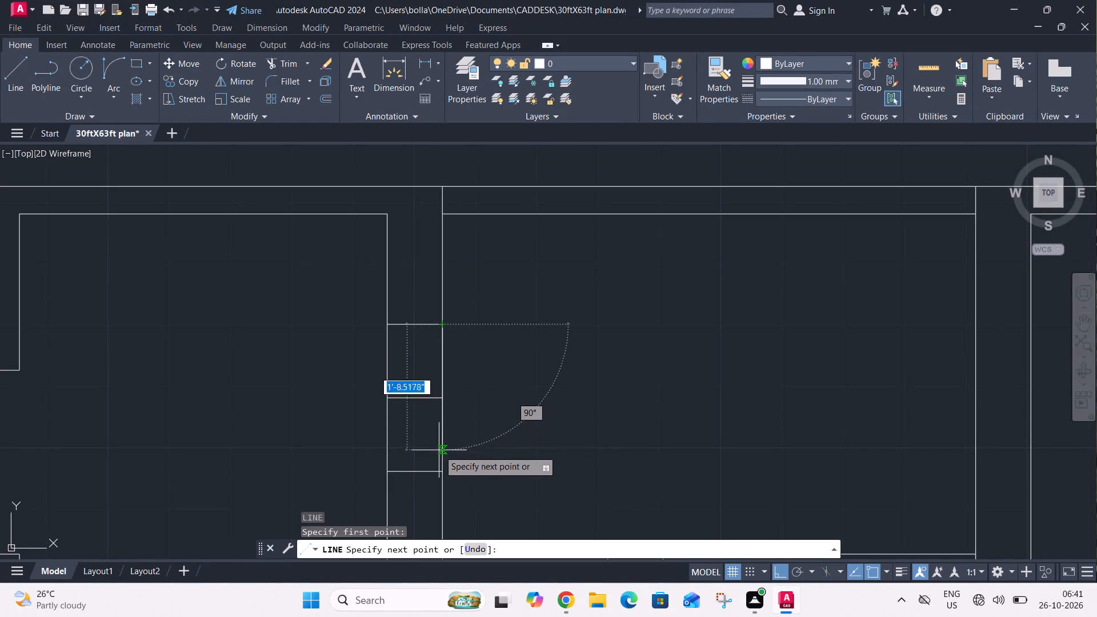
pyautogui.click(439, 471)
pyautogui.press('Escape')
pyautogui.press('space')
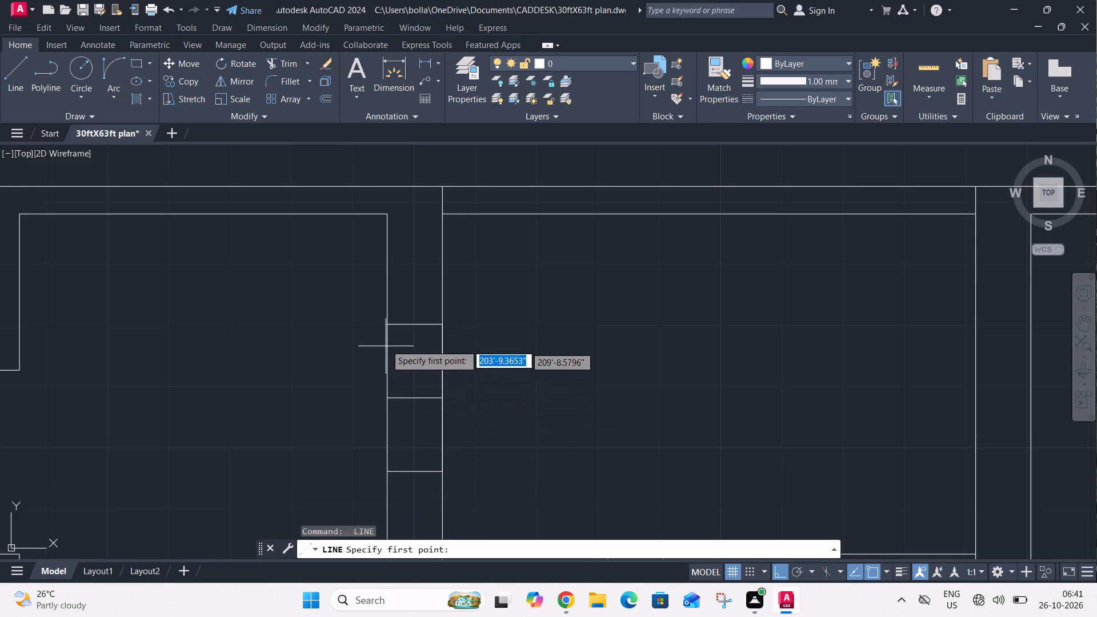
pyautogui.click(387, 324)
pyautogui.click(385, 471)
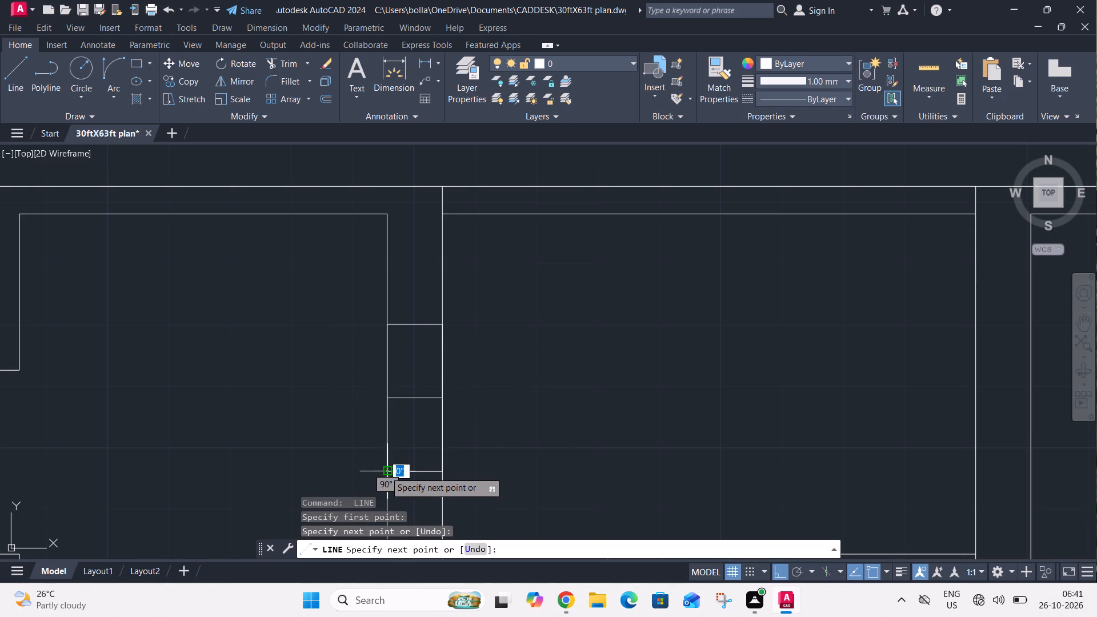
pyautogui.press('space')
pyautogui.press('space')
pyautogui.click(415, 323)
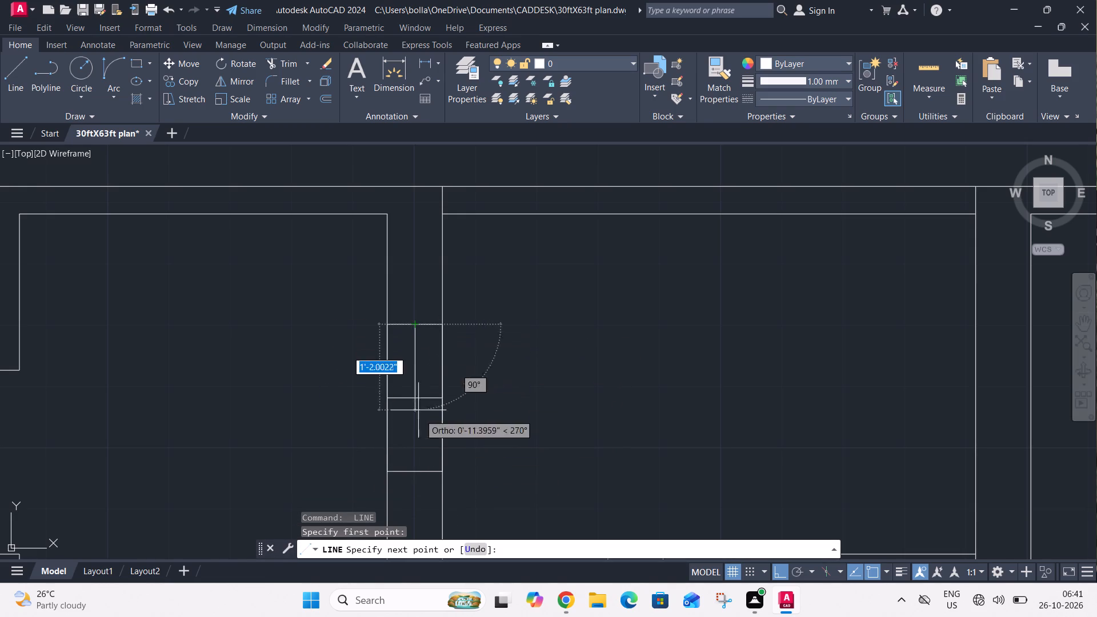
pyautogui.click(418, 474)
pyautogui.press('space')
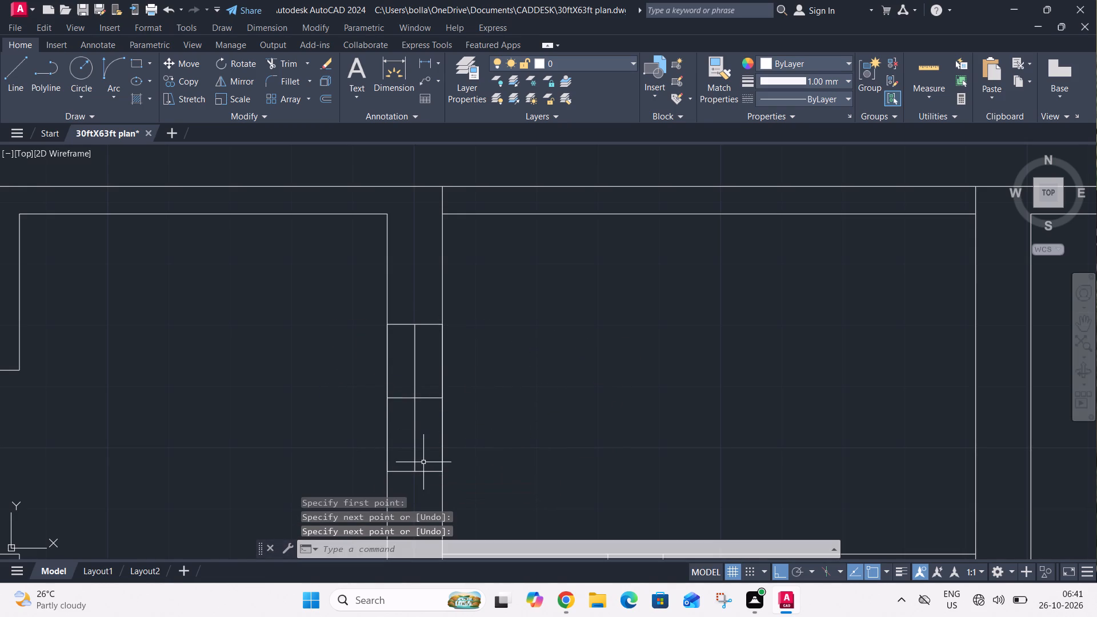
# Offset the window's vertical centre line 1" to each side to form the glass lines.
pyautogui.write('o 1"')
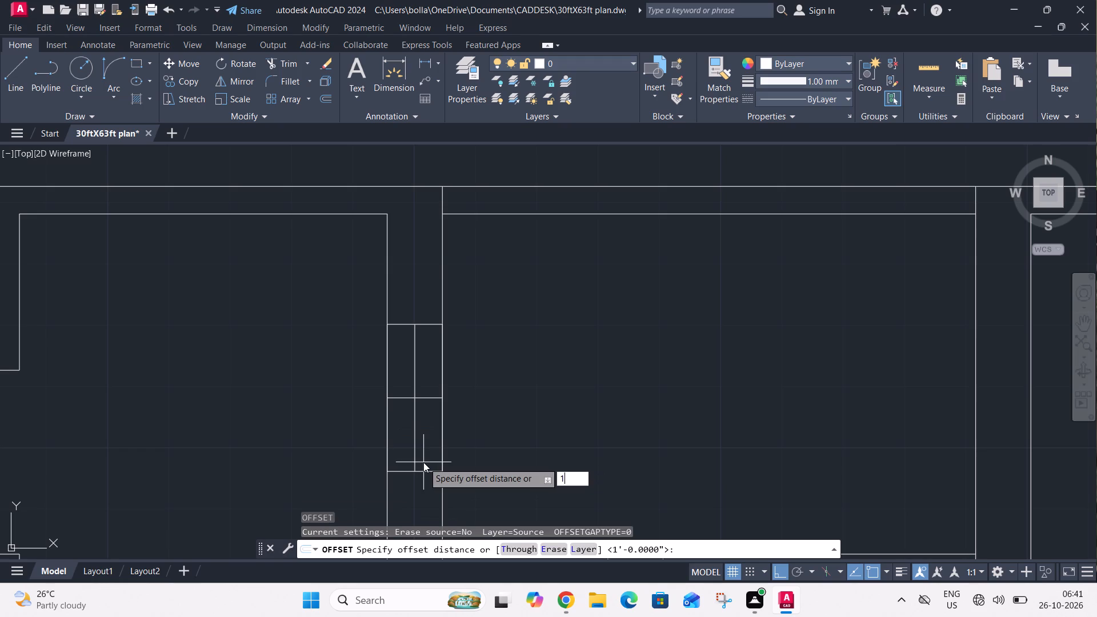
pyautogui.press('Return')
pyautogui.click(417, 448)
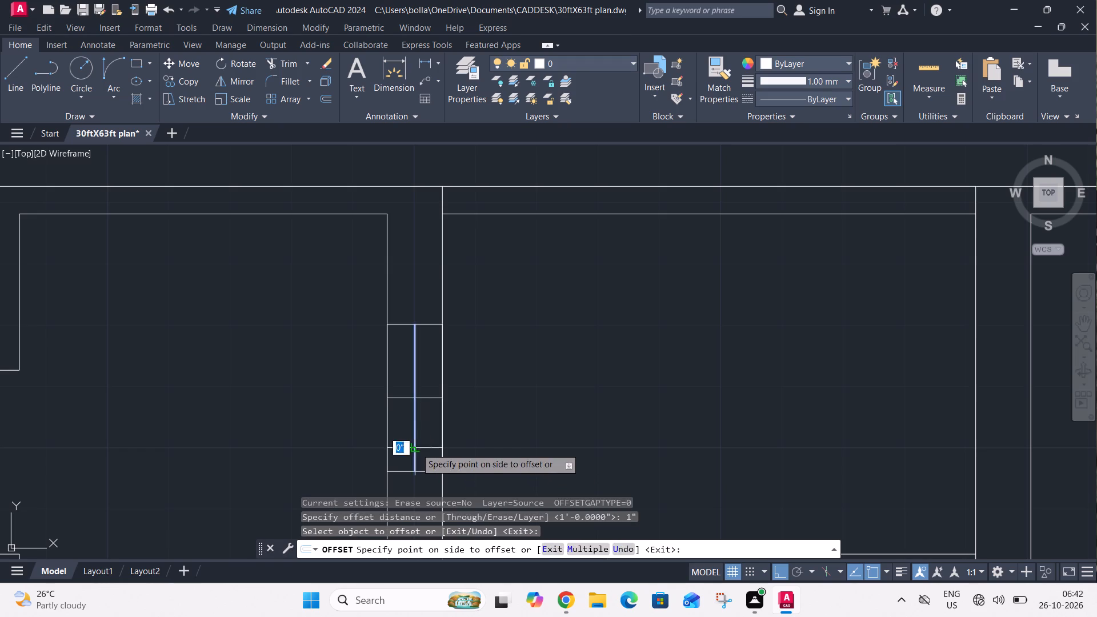
pyautogui.click(403, 442)
pyautogui.click(415, 440)
pyautogui.click(426, 441)
pyautogui.press('Escape')
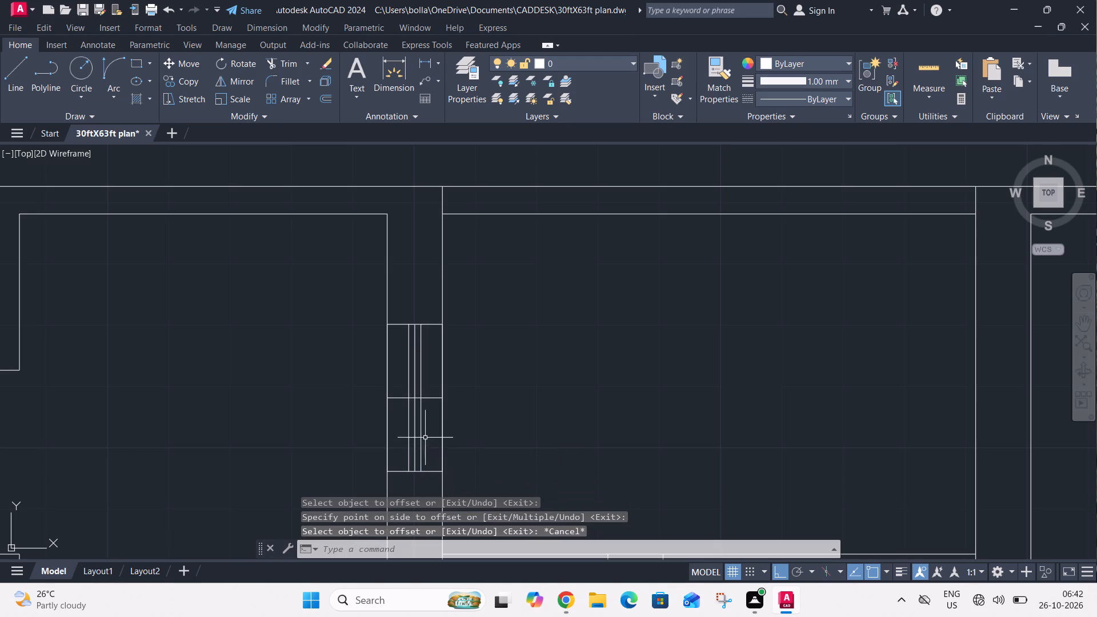
# Delete the window's vertical centre line and the short horizontal line across its middle.
pyautogui.click(414, 432)
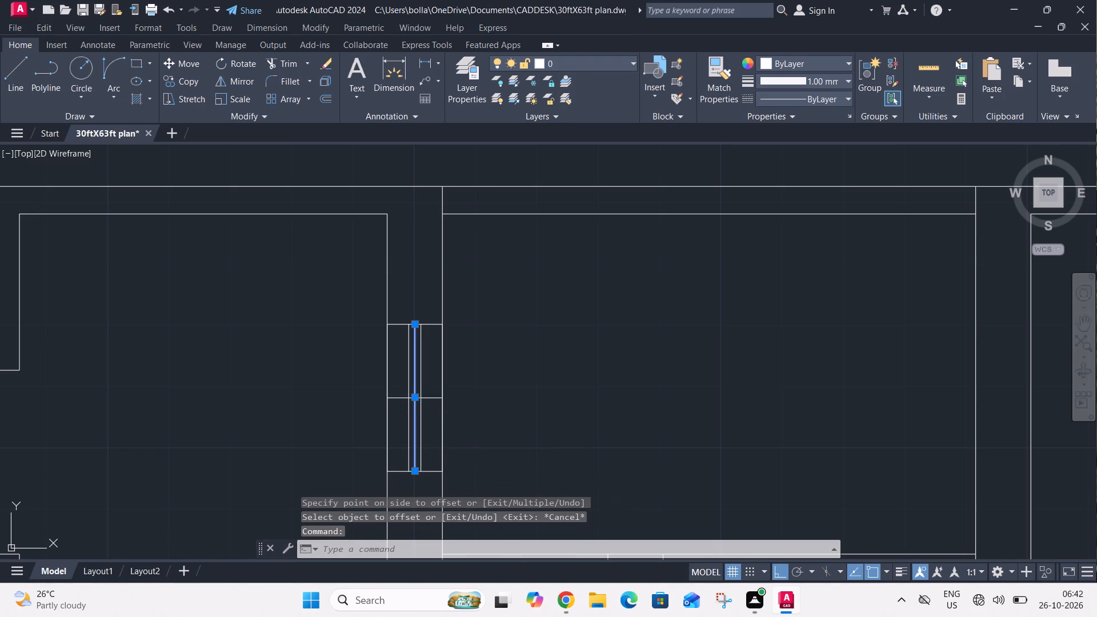
pyautogui.click(435, 400)
pyautogui.press('Delete')
# Copy the finished window 8' horizontally into the wall on the east side of the top central room.
pyautogui.scroll(-3, 435, 386)
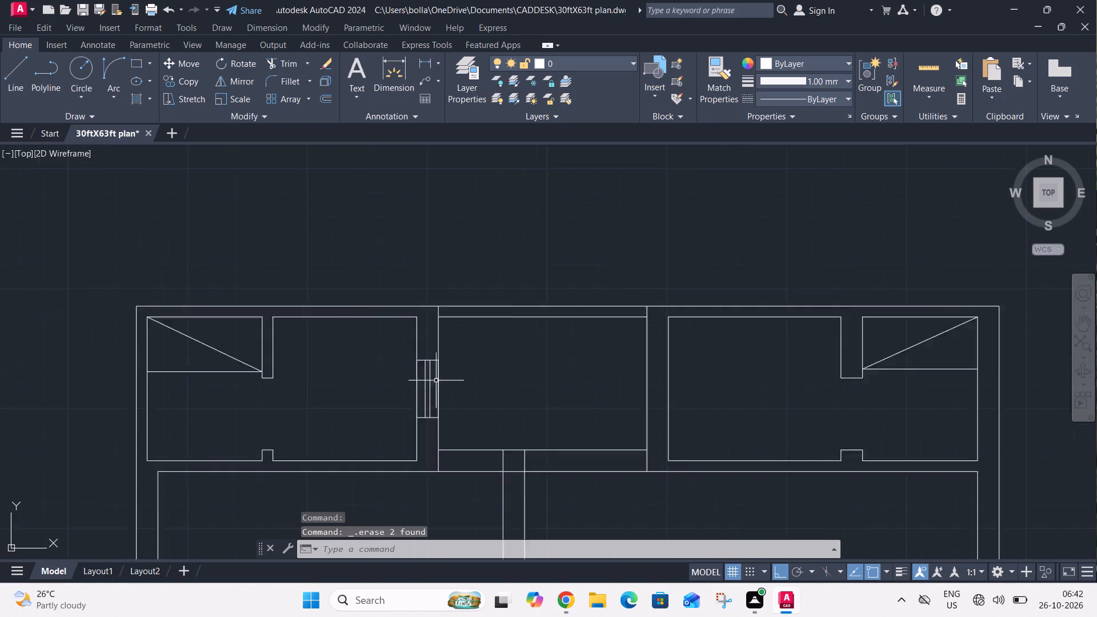
pyautogui.click(410, 361)
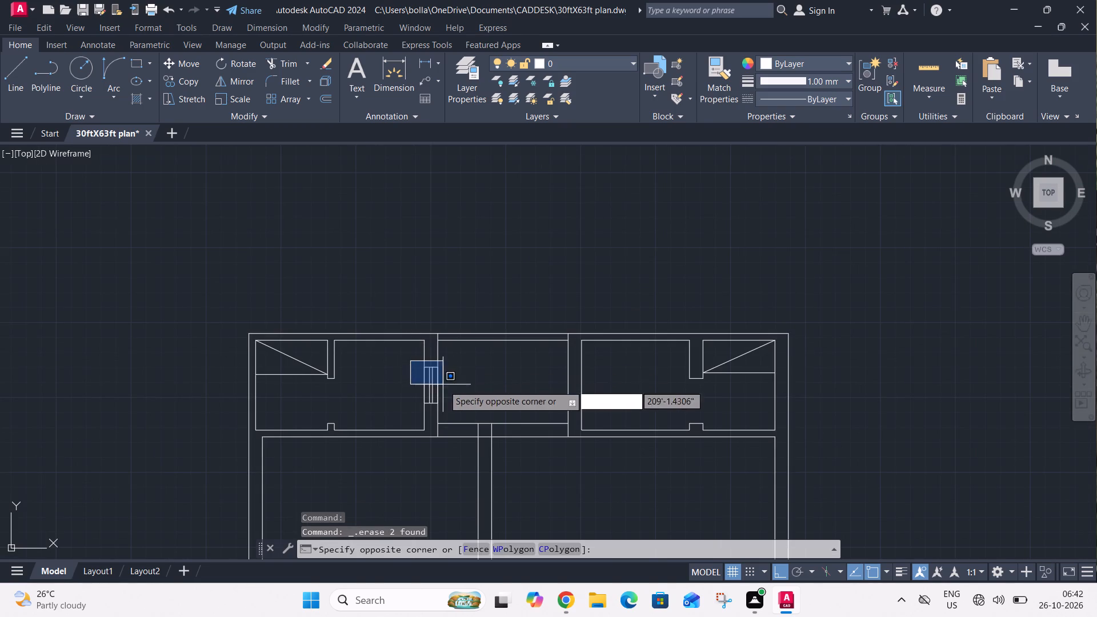
pyautogui.click(455, 407)
pyautogui.press('c')
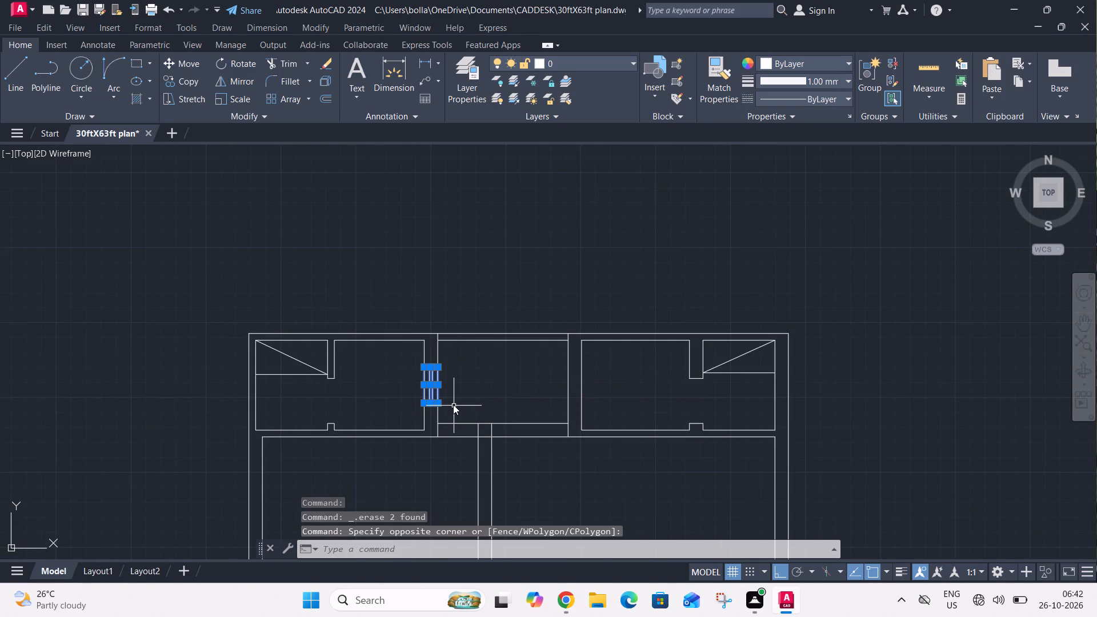
pyautogui.press('o')
pyautogui.press('space')
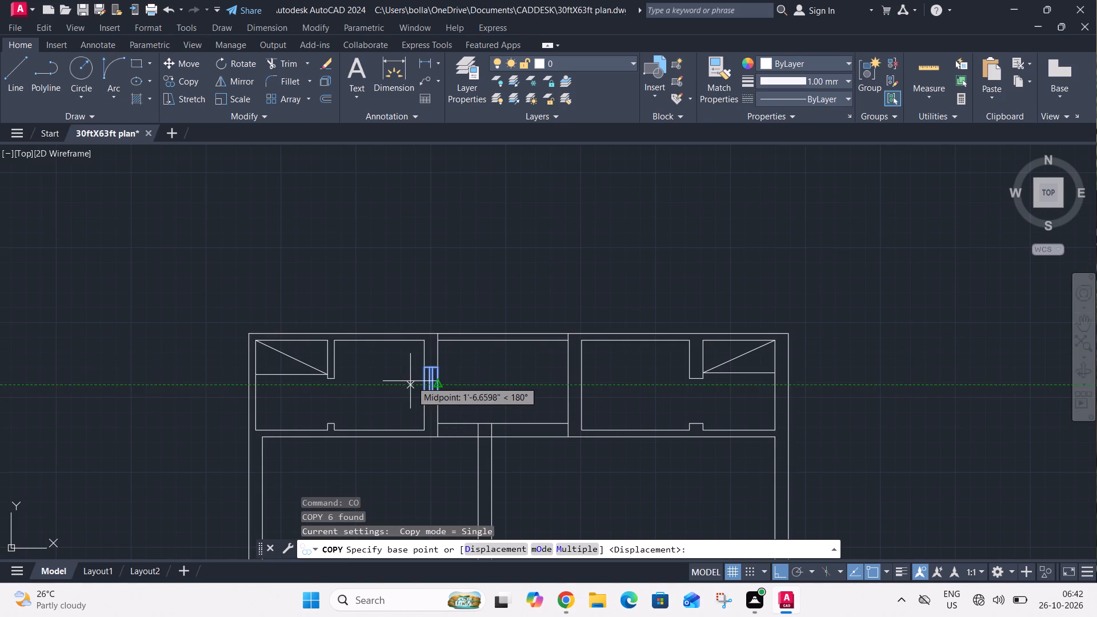
pyautogui.click(421, 384)
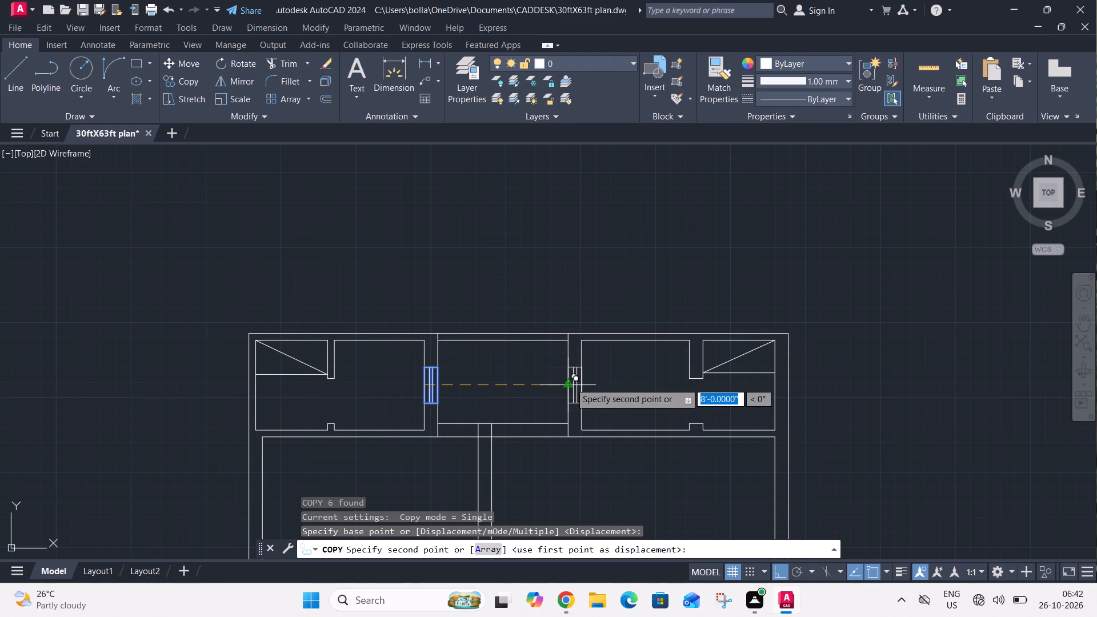
pyautogui.click(570, 383)
# Draw two parallel horizontal lines within the top central room's lower wall, spanning from its west side to its east side.
pyautogui.scroll(2, 502, 436)
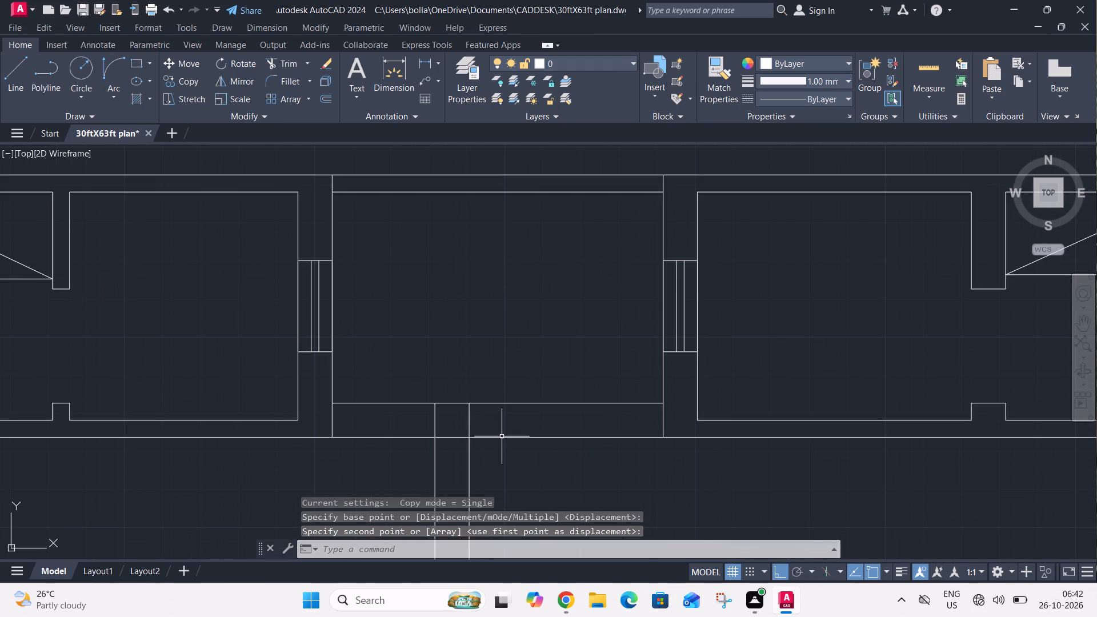
pyautogui.press('l')
pyautogui.press('space')
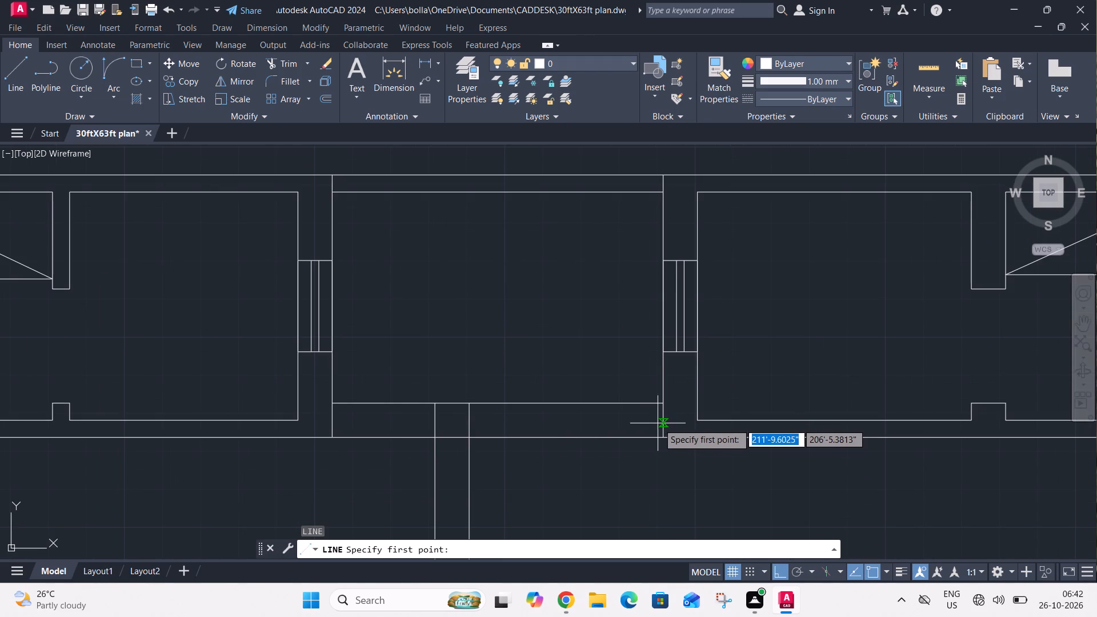
pyautogui.click(333, 412)
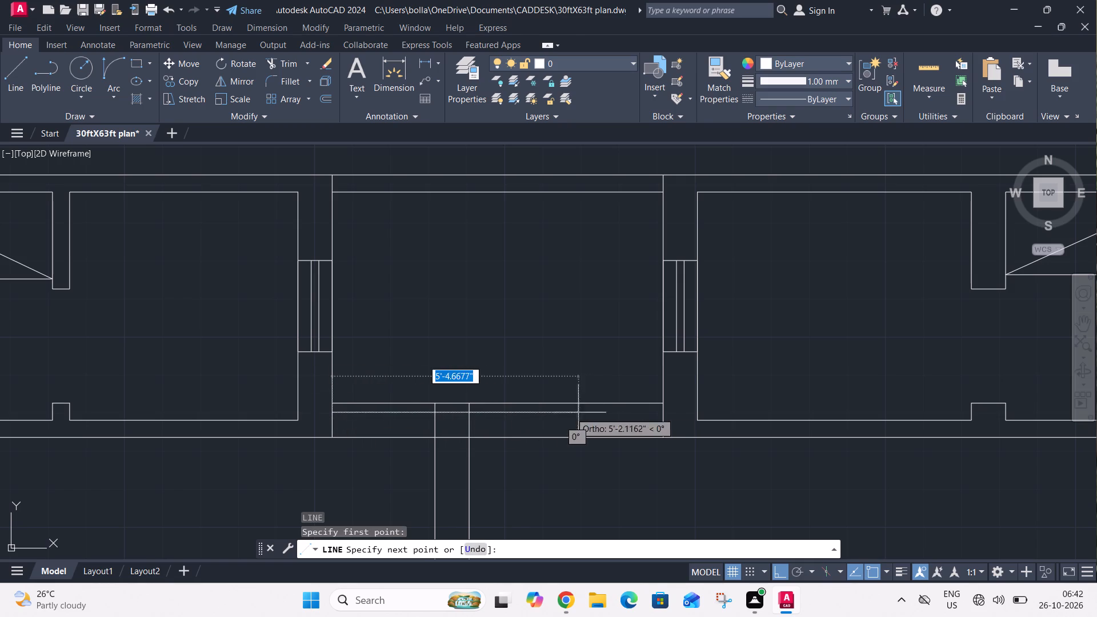
pyautogui.click(660, 414)
pyautogui.press('Escape')
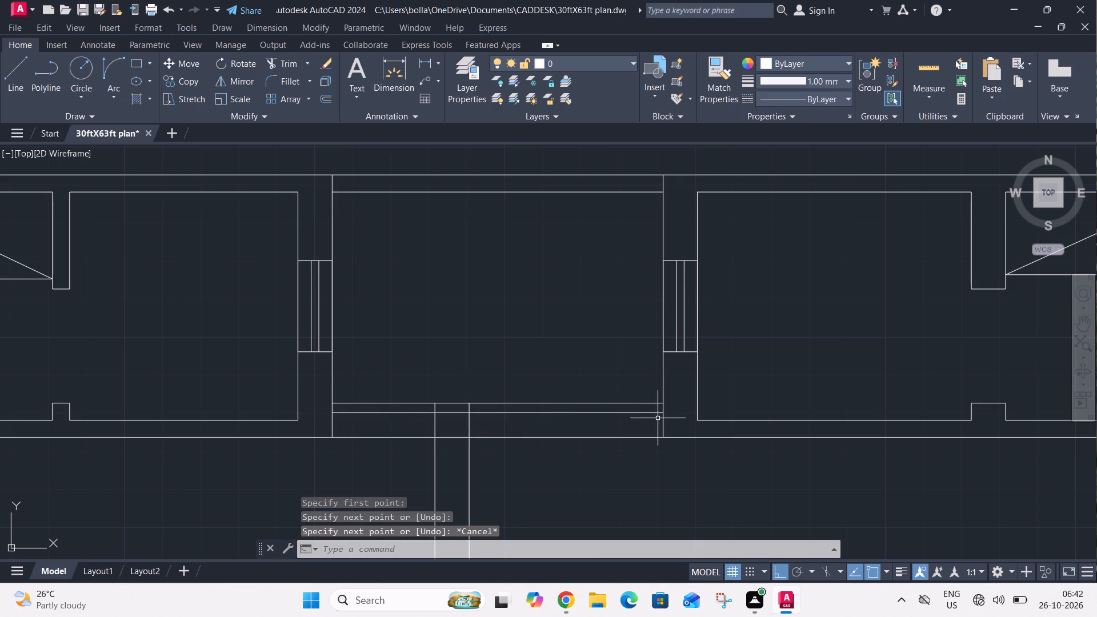
pyautogui.press('l')
pyautogui.press('space')
pyautogui.click(663, 424)
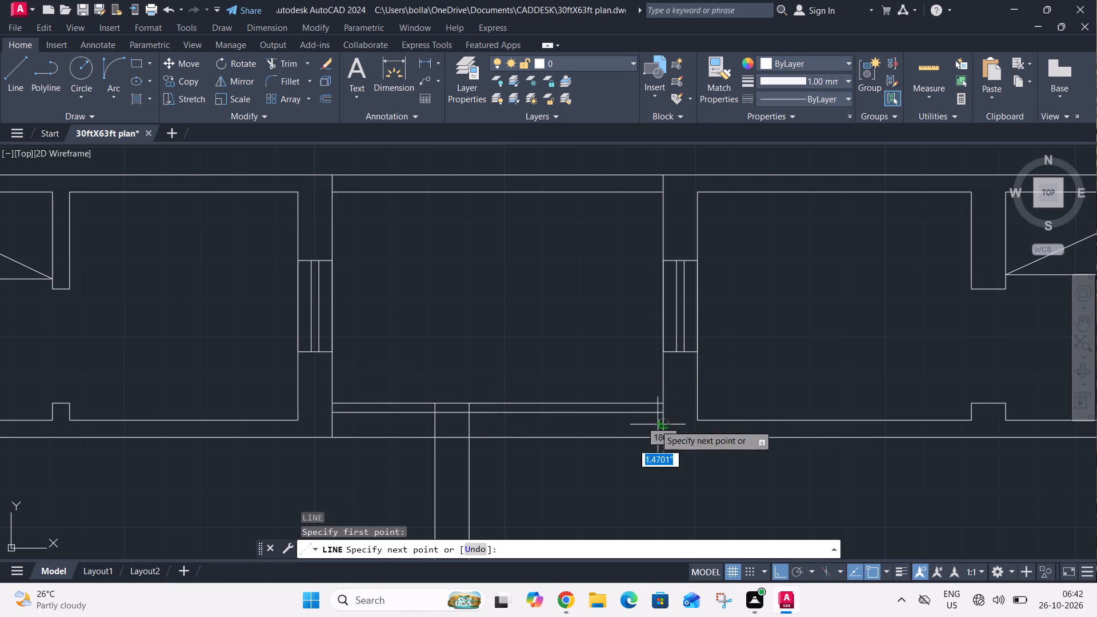
pyautogui.click(338, 422)
pyautogui.press('Escape')
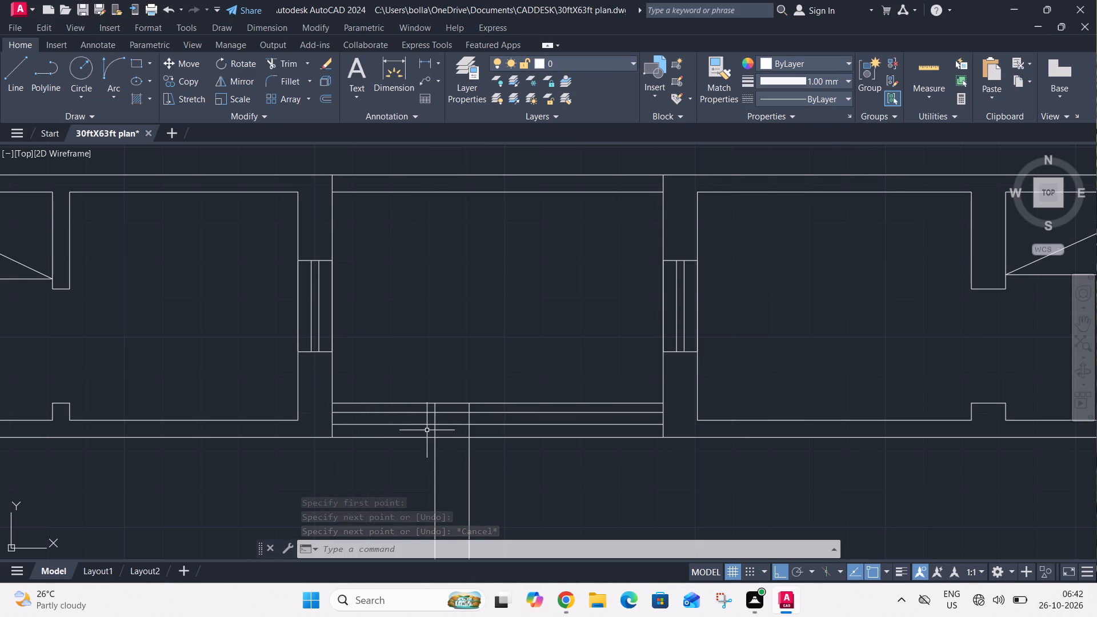
# Trim the horizontal lower-wall lines where they cross the vertical partition wall below the top central room.
pyautogui.write('tr')
pyautogui.press('space')
pyautogui.scroll(1, 448, 409)
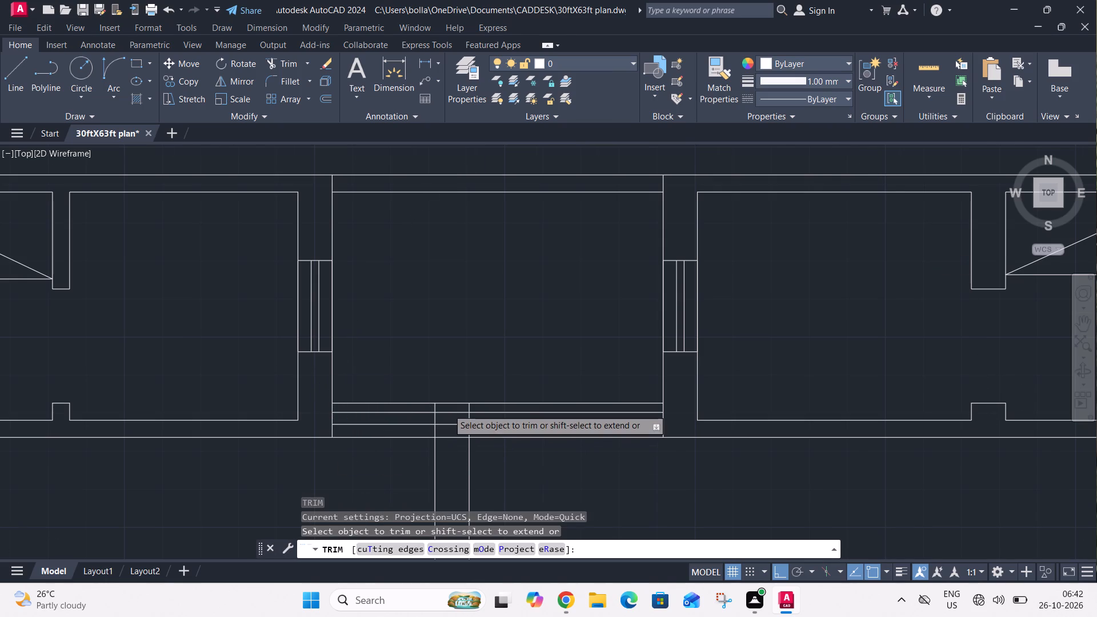
pyautogui.scroll(1, 448, 409)
pyautogui.click(449, 408)
pyautogui.click(450, 463)
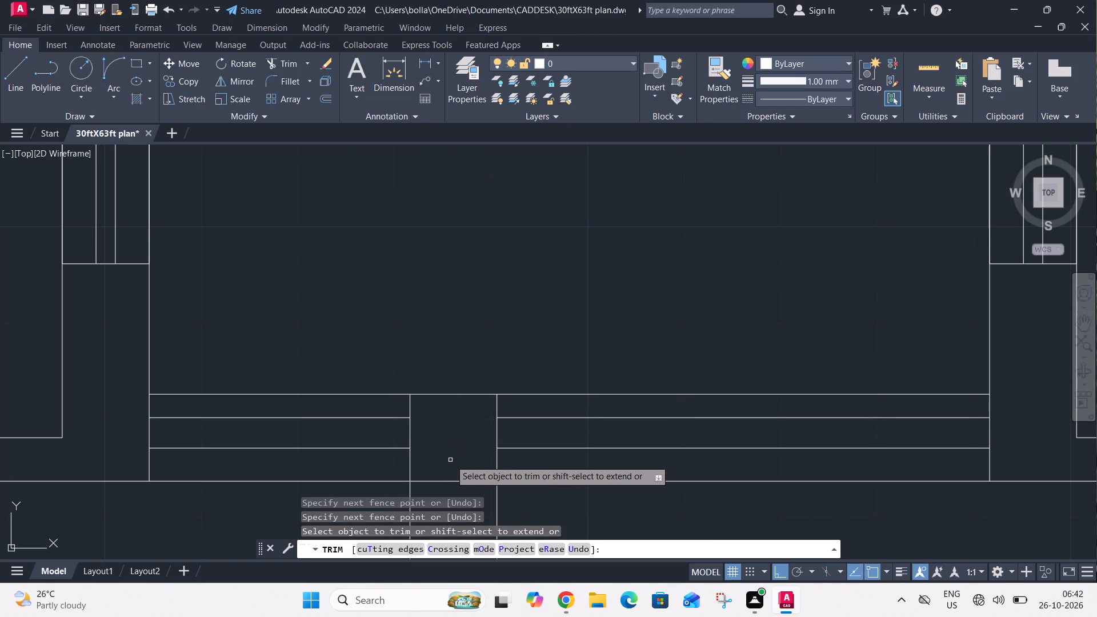
pyautogui.press('Escape')
pyautogui.scroll(-1, 467, 385)
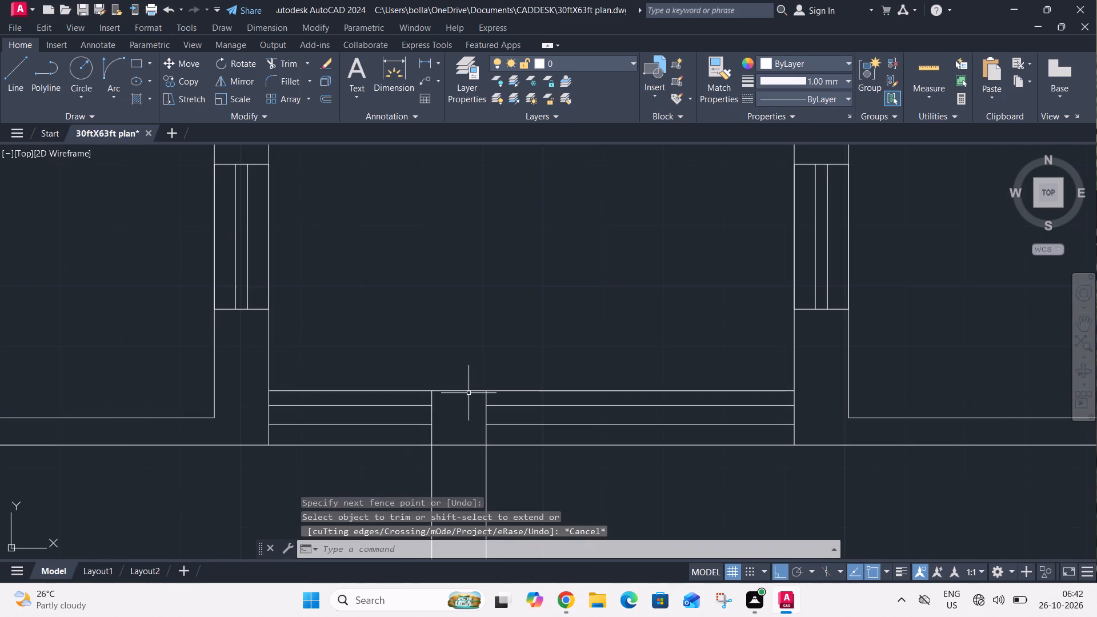
pyautogui.press('t')
pyautogui.press('r')
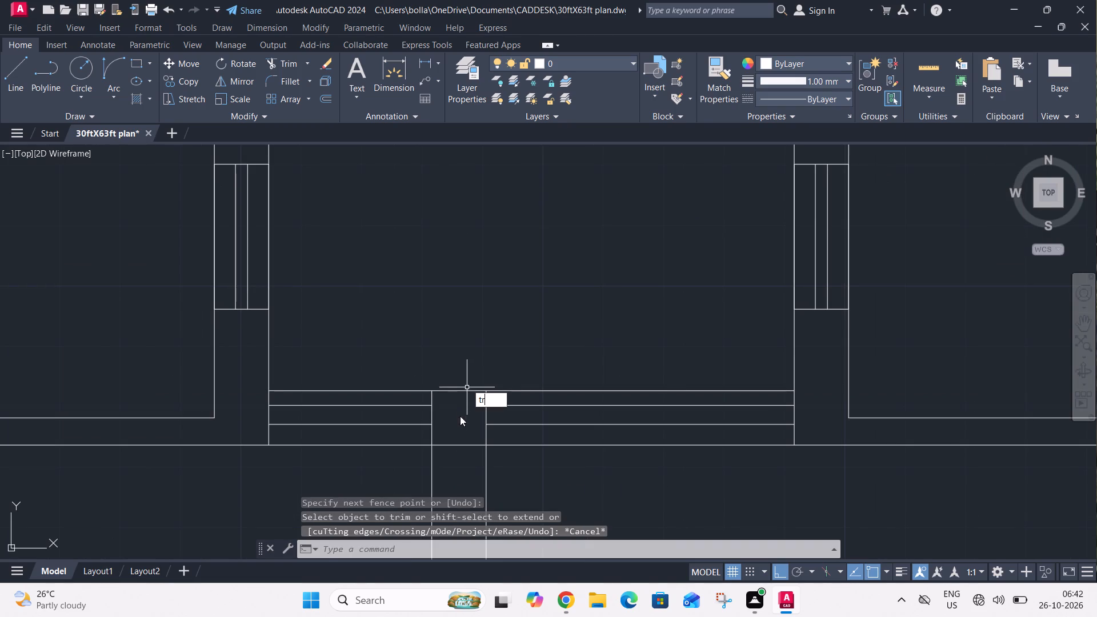
pyautogui.press('space')
pyautogui.click(460, 419)
pyautogui.click(451, 458)
pyautogui.press('Escape')
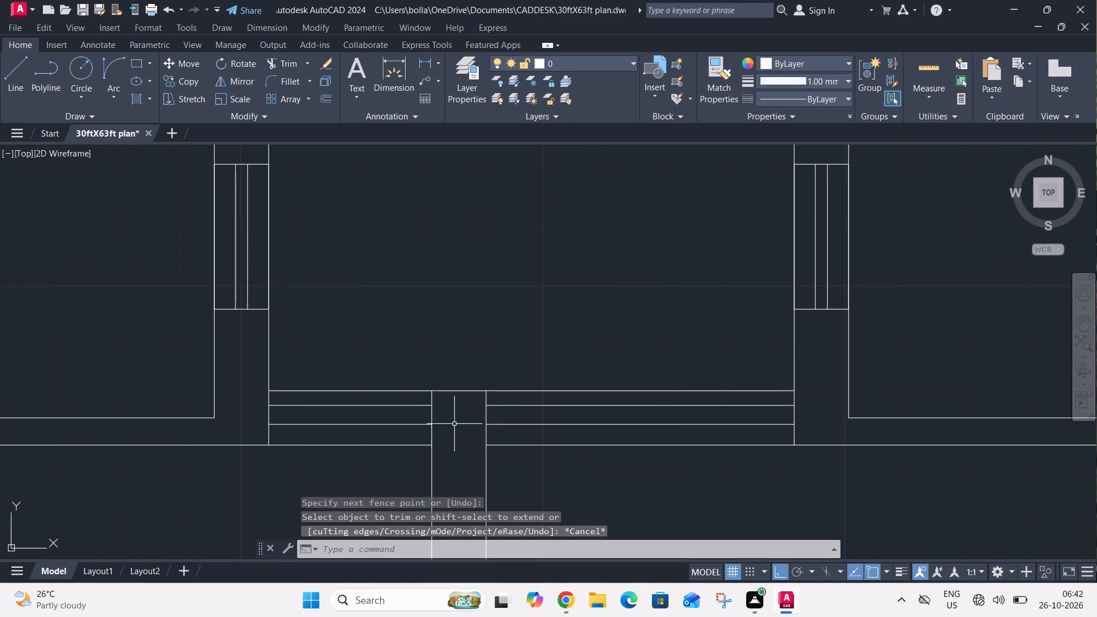
pyautogui.scroll(-3, 462, 393)
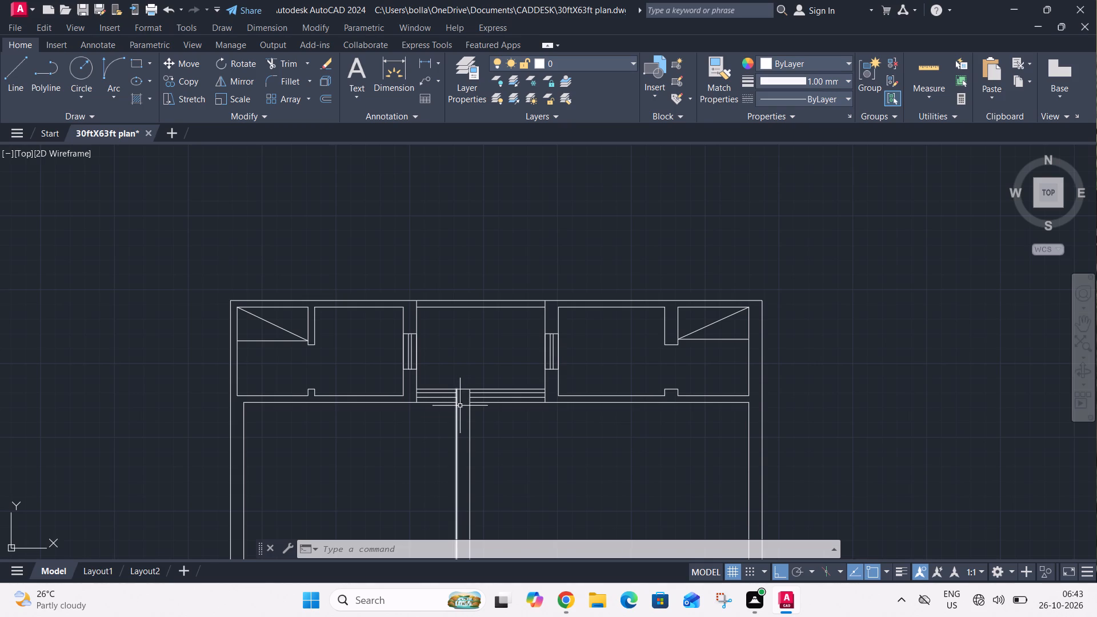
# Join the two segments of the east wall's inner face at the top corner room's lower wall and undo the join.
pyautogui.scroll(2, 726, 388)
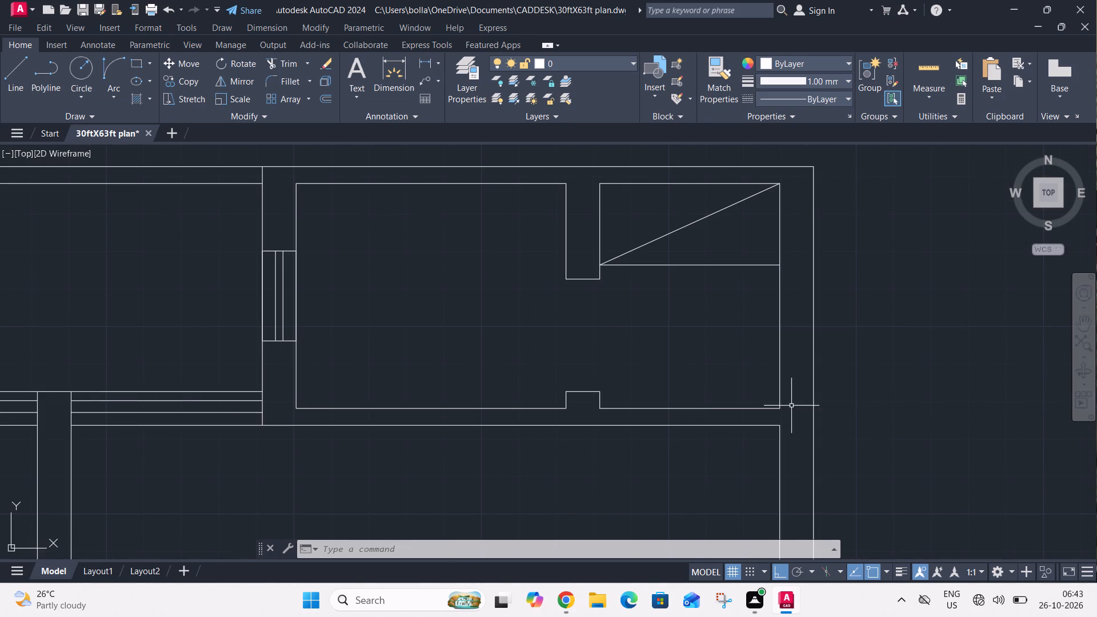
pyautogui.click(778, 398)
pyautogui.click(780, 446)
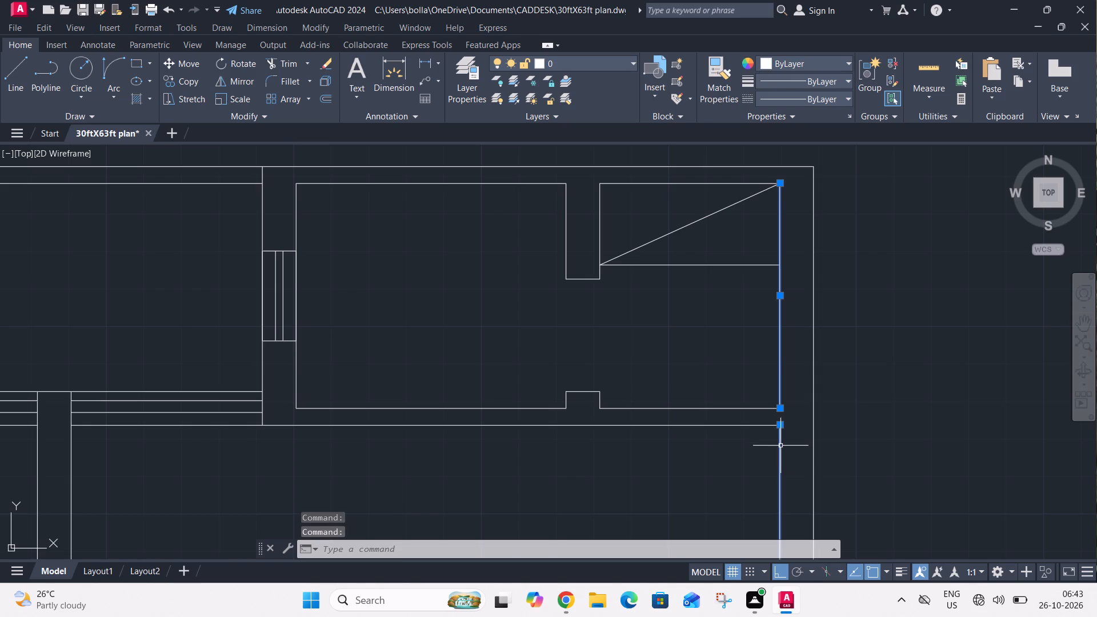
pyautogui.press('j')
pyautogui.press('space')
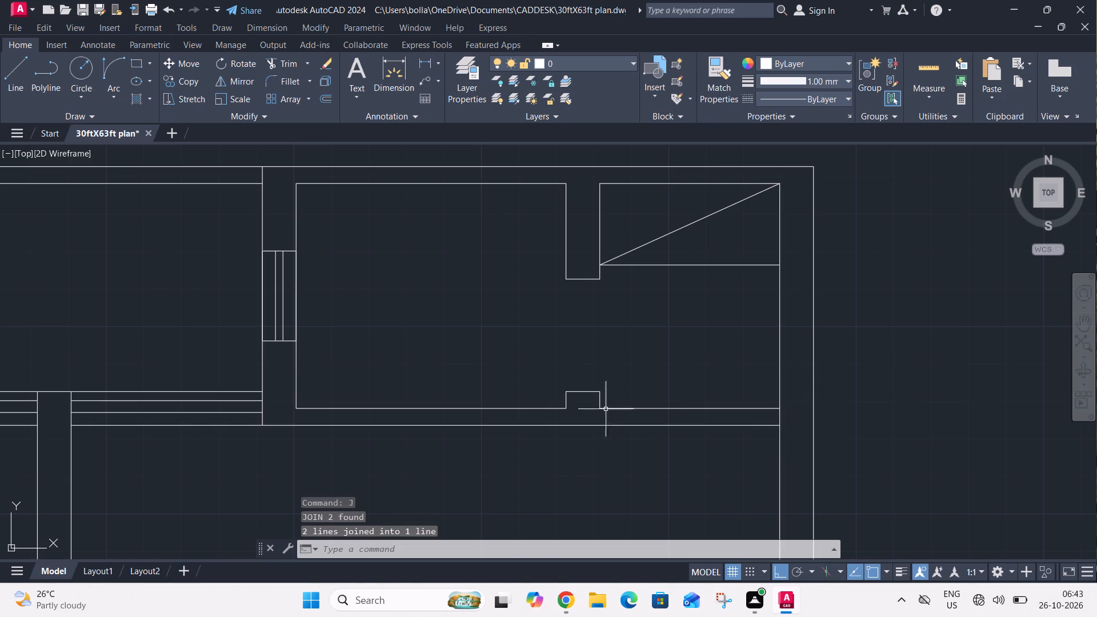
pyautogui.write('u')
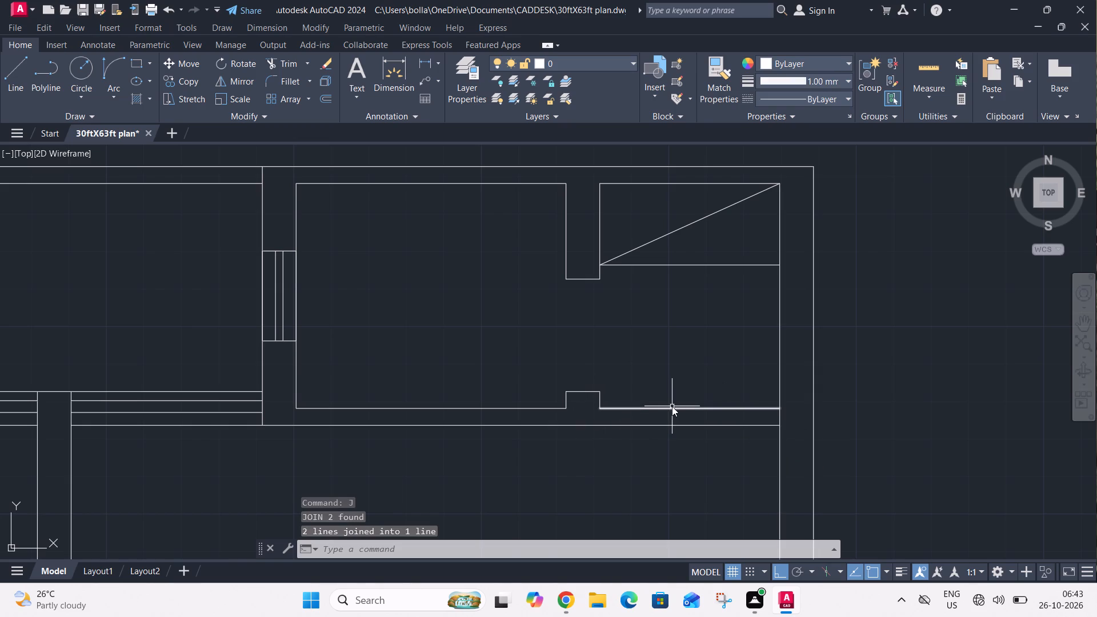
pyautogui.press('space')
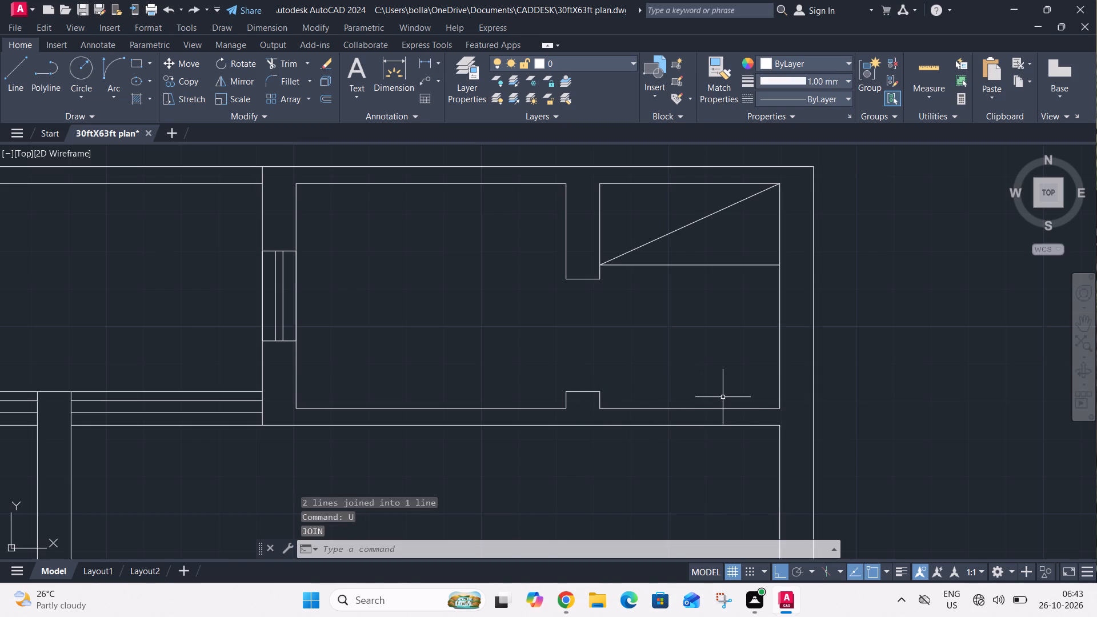
# Join the upper and lower segments of the east wall's inner face across the top corner room's lower wall.
pyautogui.write('j')
pyautogui.press('space')
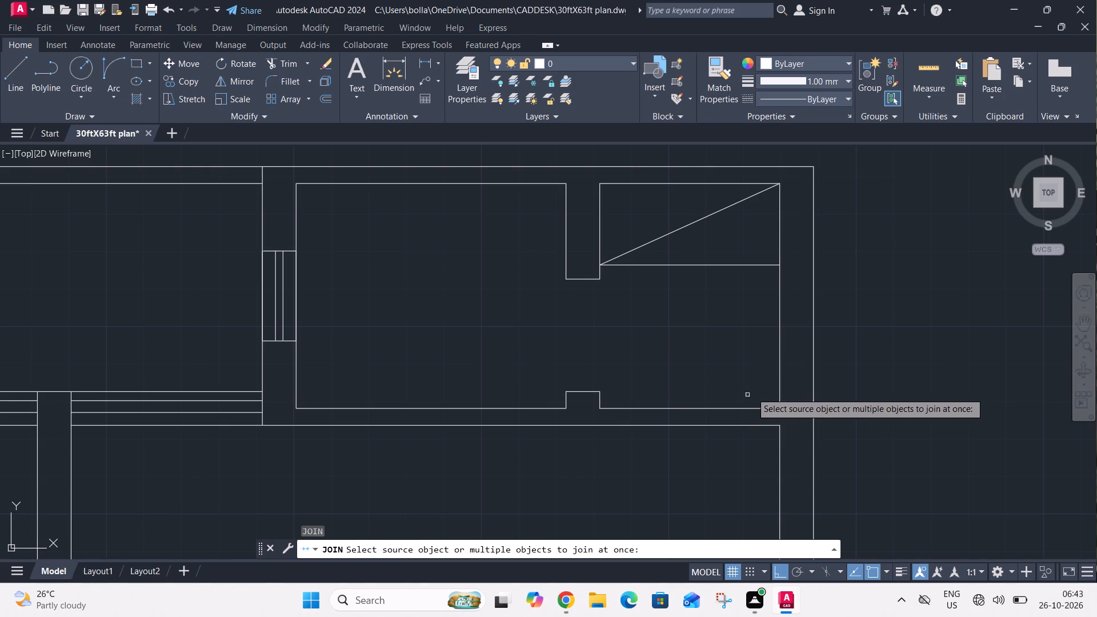
pyautogui.click(794, 376)
pyautogui.click(761, 382)
pyautogui.click(795, 432)
pyautogui.click(770, 456)
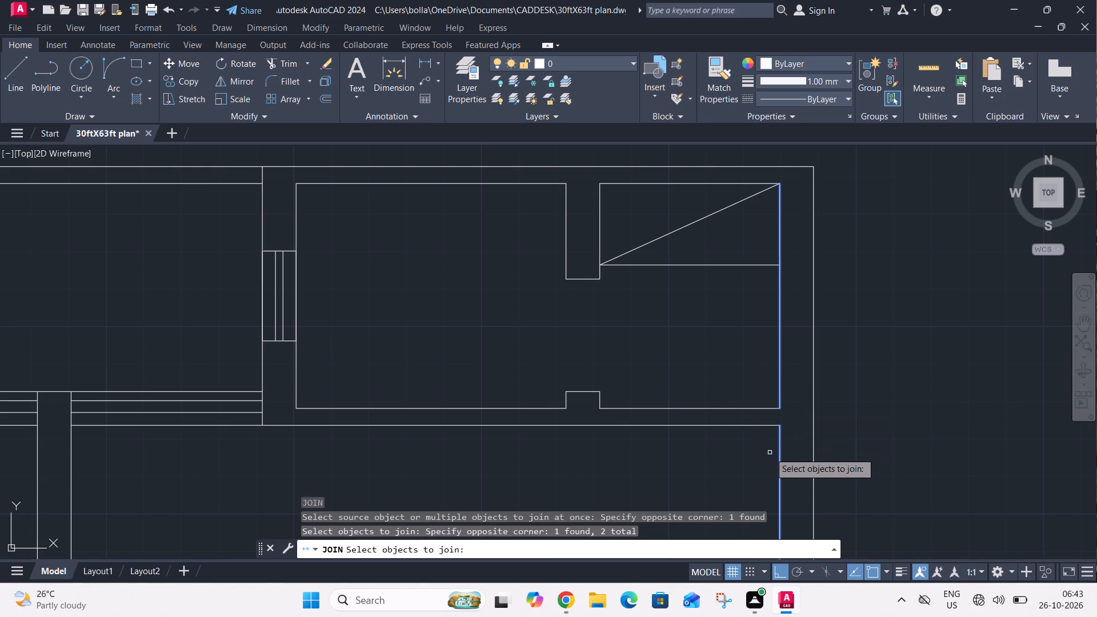
pyautogui.press('space')
# Stretch the short vertical east edge of the stub in the east room's lower wall down to the wall's outer line.
pyautogui.click(600, 404)
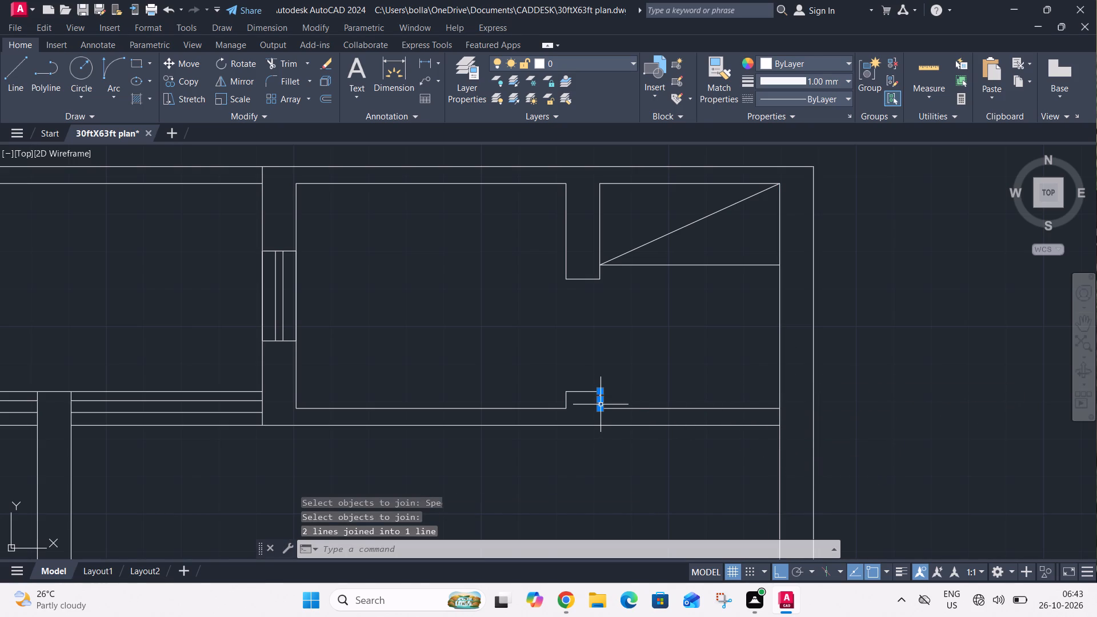
pyautogui.click(598, 407)
pyautogui.click(598, 426)
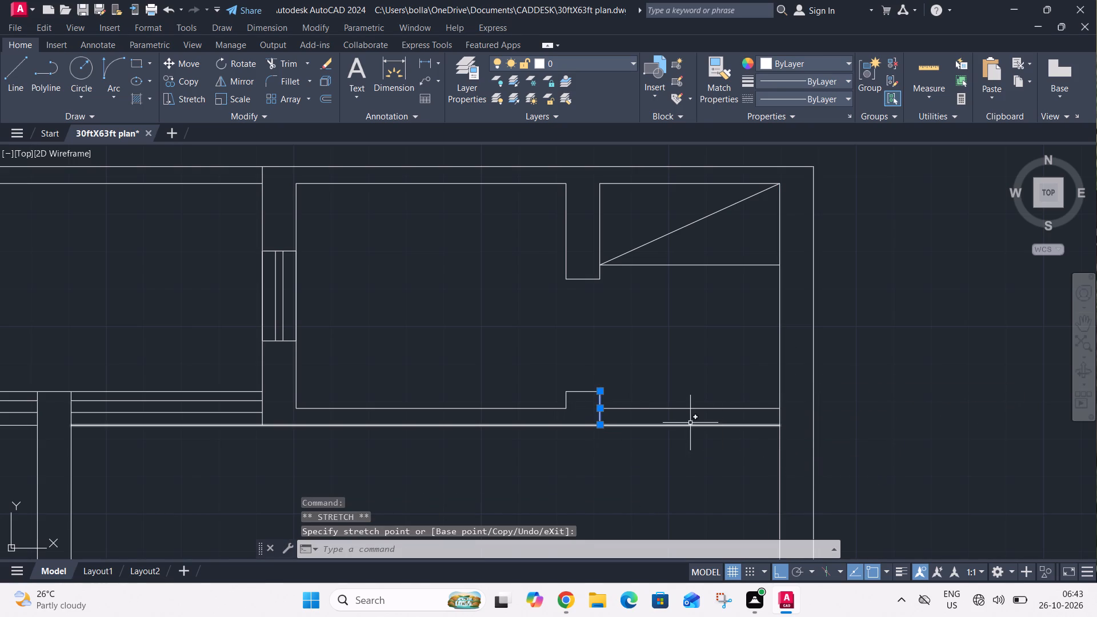
pyautogui.press('Escape')
# Shorten the lower wall's outer line so its east end stops at the stub's east edge.
pyautogui.click(706, 390)
pyautogui.click(692, 434)
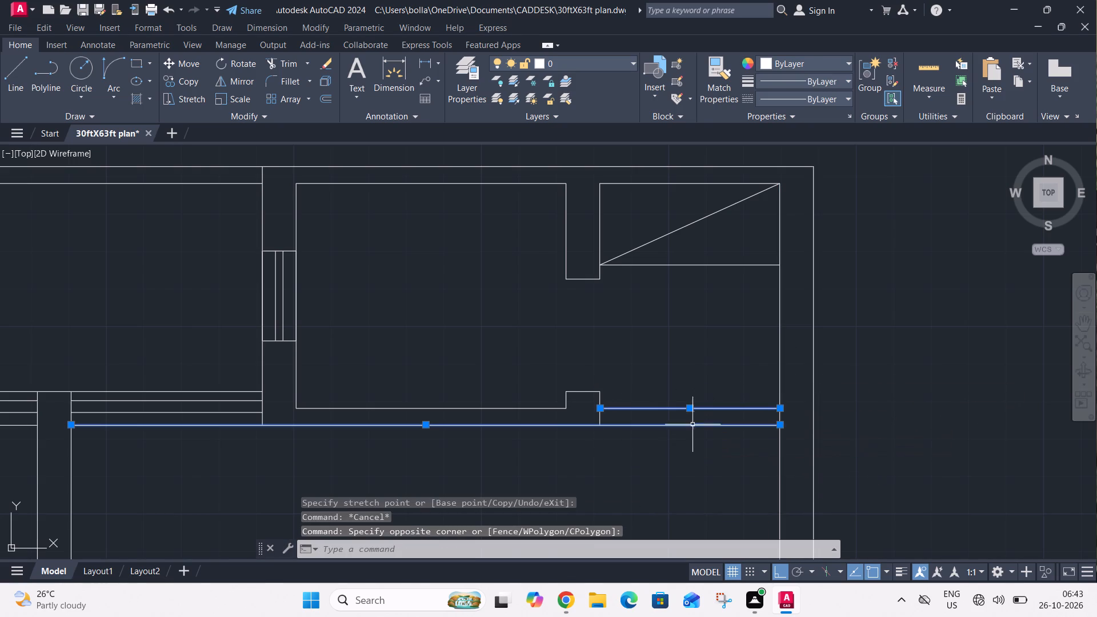
pyautogui.click(780, 425)
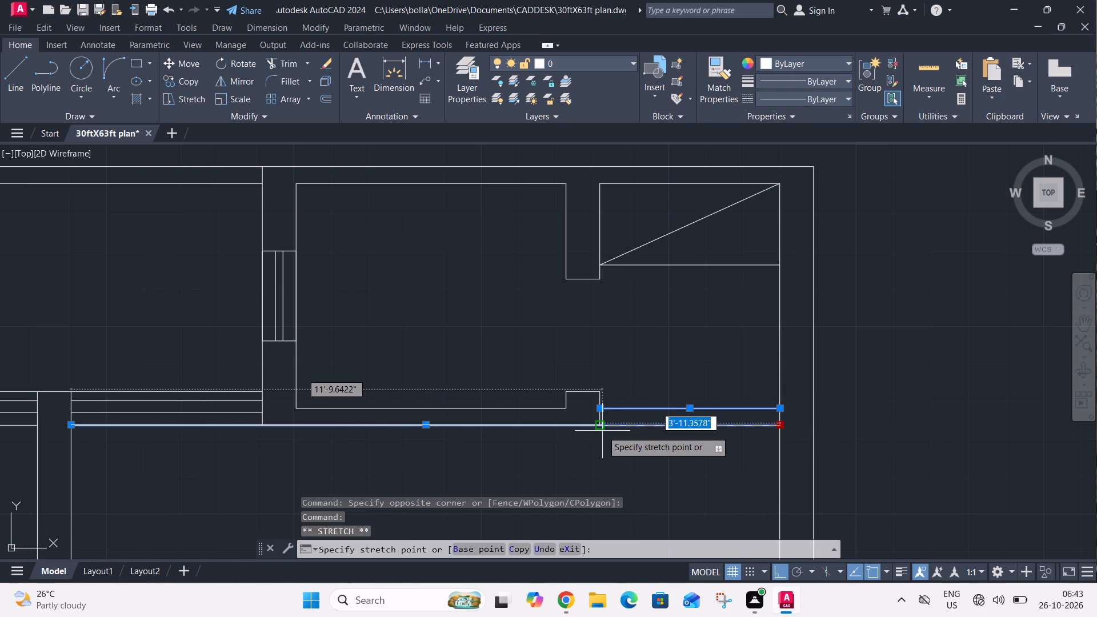
pyautogui.click(601, 430)
pyautogui.press('Escape')
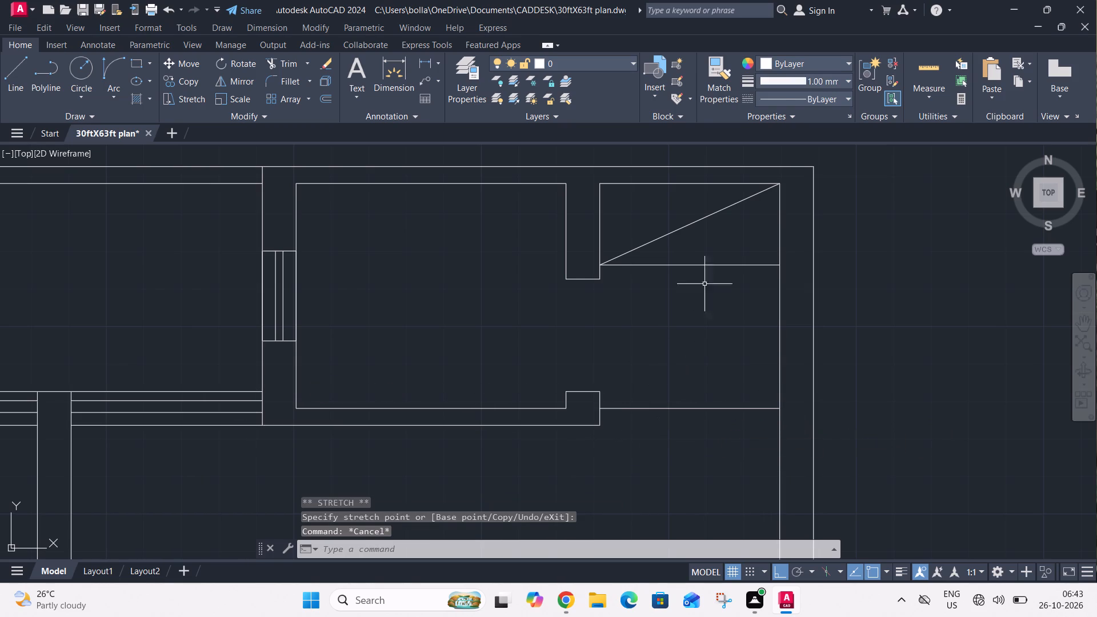
# Set the current linetype to ACAD_ISO02W100 and draw a horizontal line from the stub's lower corner to the east wall's inner face.
pyautogui.click(815, 96)
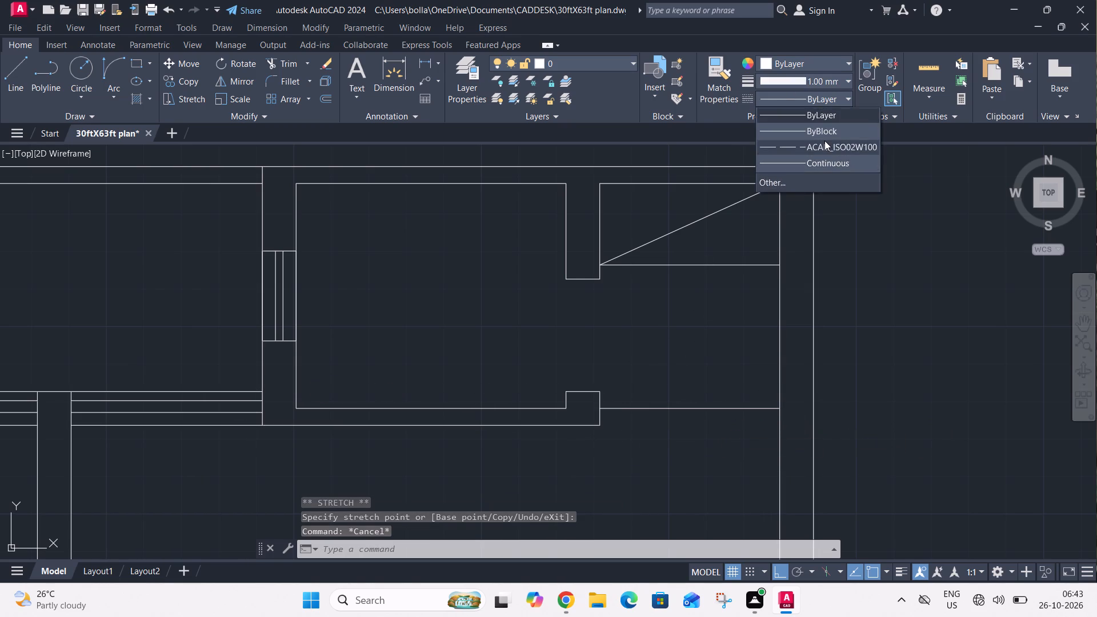
pyautogui.click(824, 141)
pyautogui.press('l')
pyautogui.press('space')
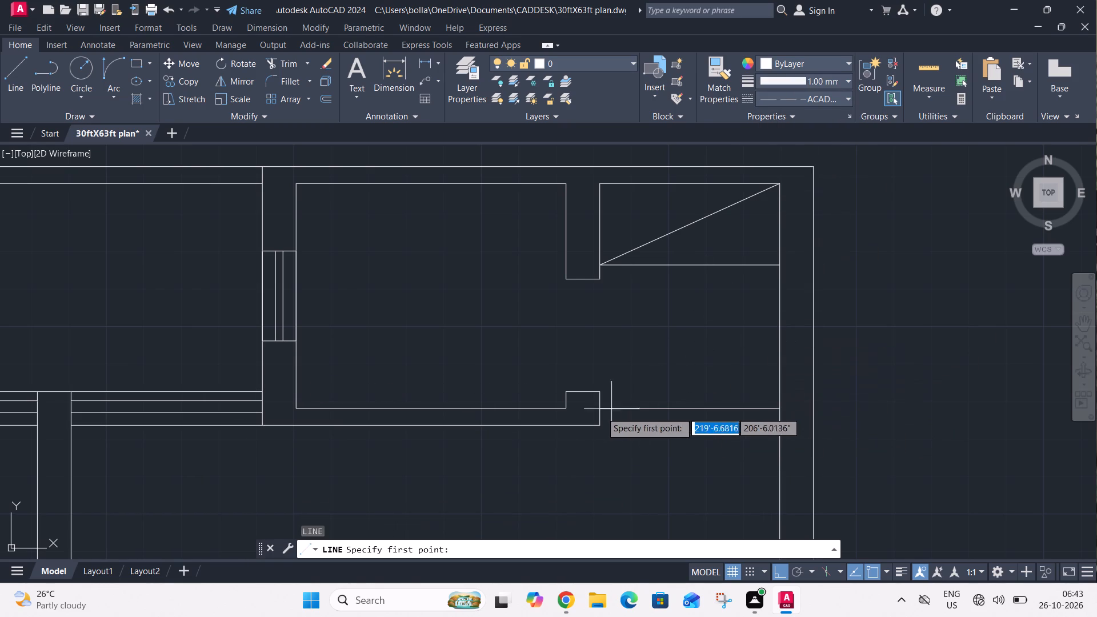
pyautogui.click(598, 425)
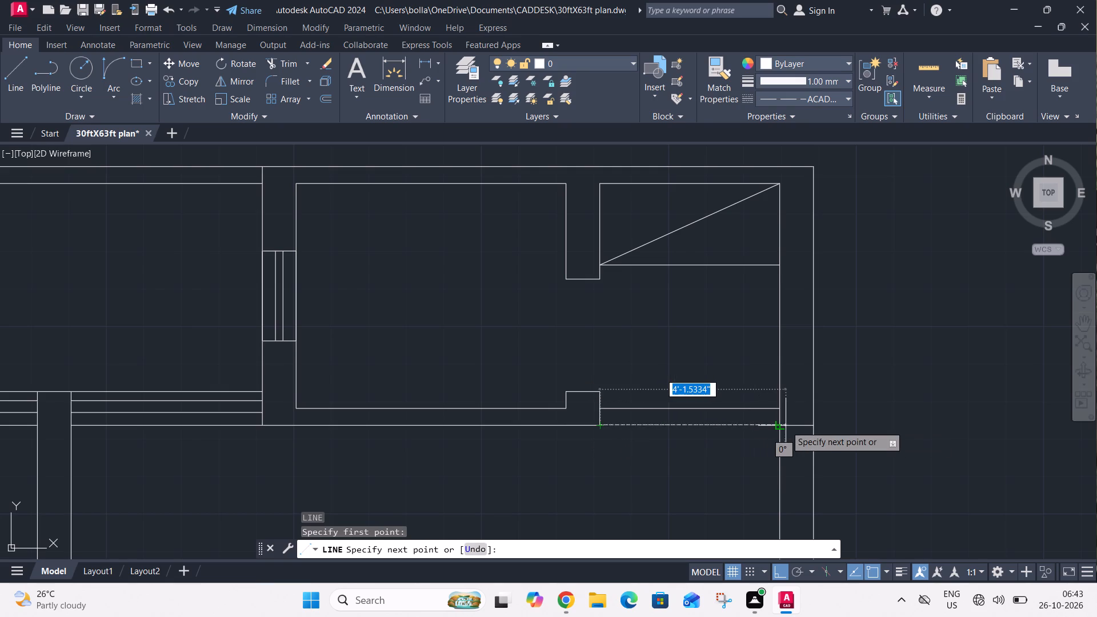
pyautogui.click(782, 426)
pyautogui.press('Escape')
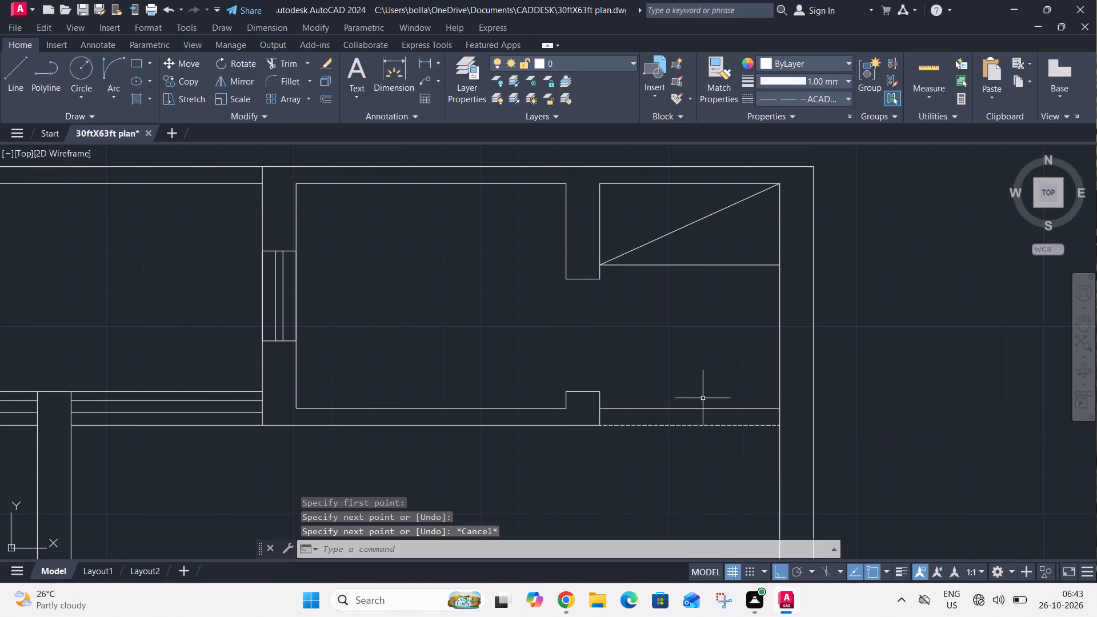
# Change the upper wall line between the stub and the east wall to the ACAD_ISO02W100 linetype.
pyautogui.click(703, 398)
pyautogui.click(694, 411)
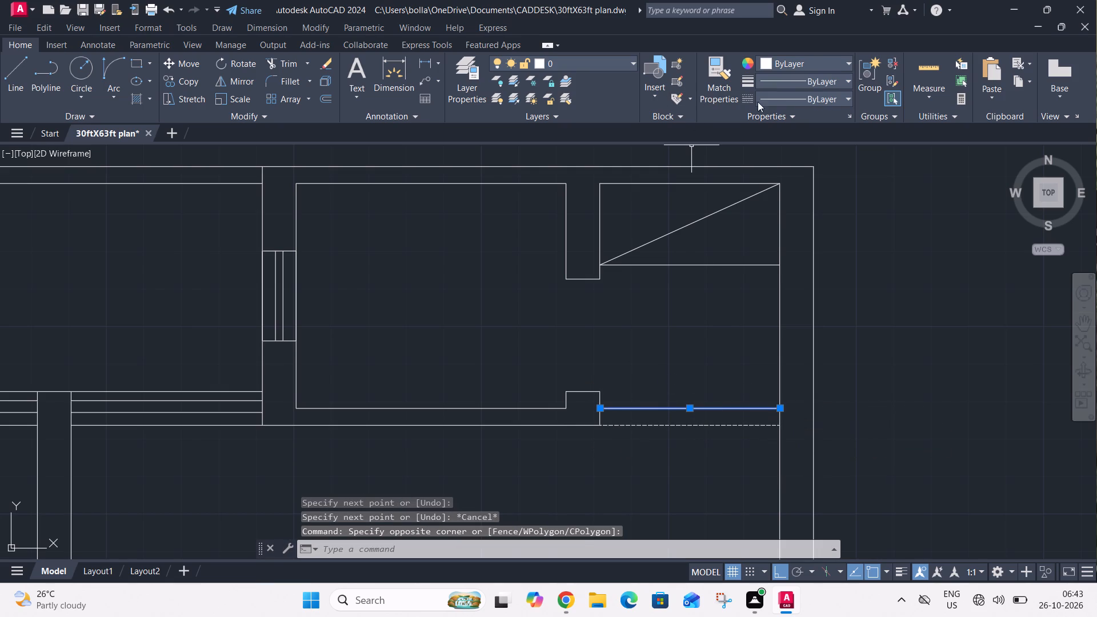
pyautogui.click(812, 101)
pyautogui.click(812, 149)
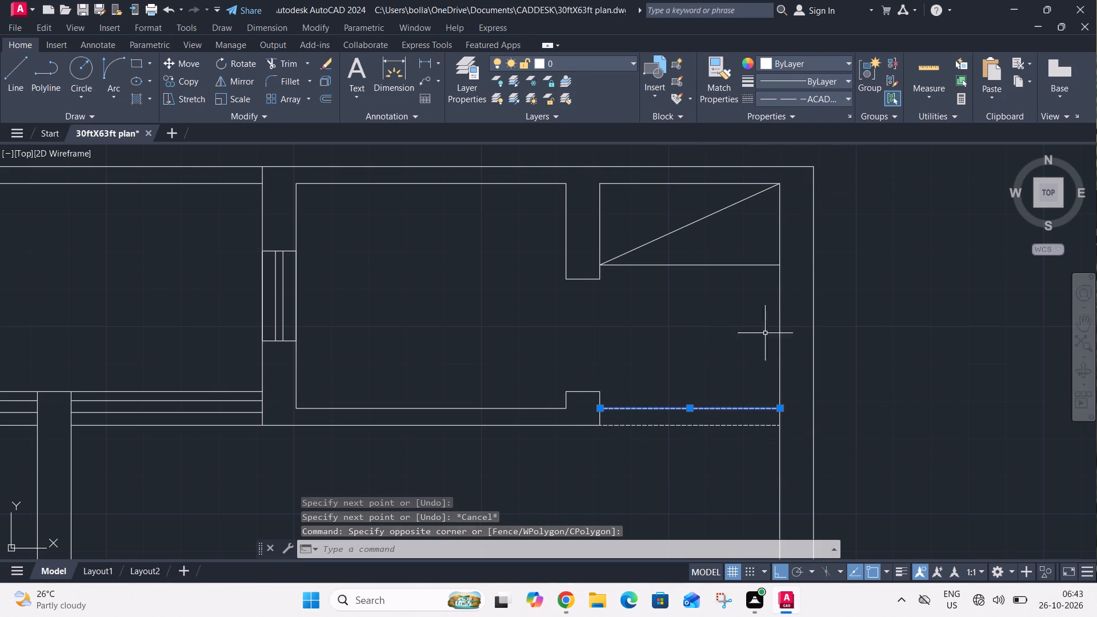
pyautogui.press('Escape')
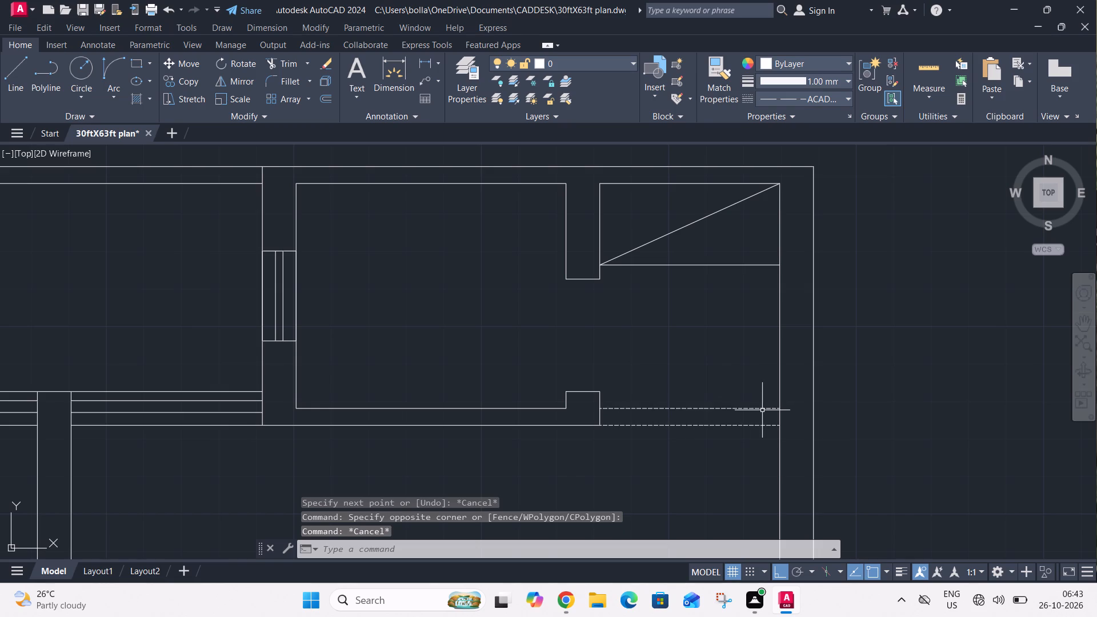
# Trim the short vertical segments at both ends between the two dashed lines in the east corner room's lower wall.
pyautogui.press('t')
pyautogui.press('r')
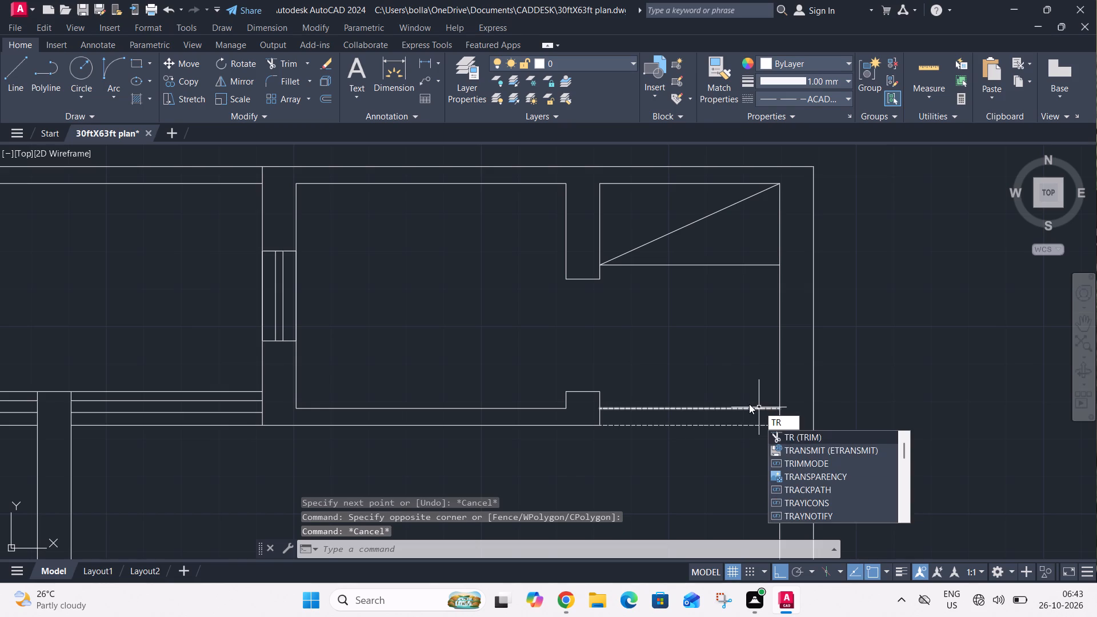
pyautogui.press('space')
pyautogui.click(781, 418)
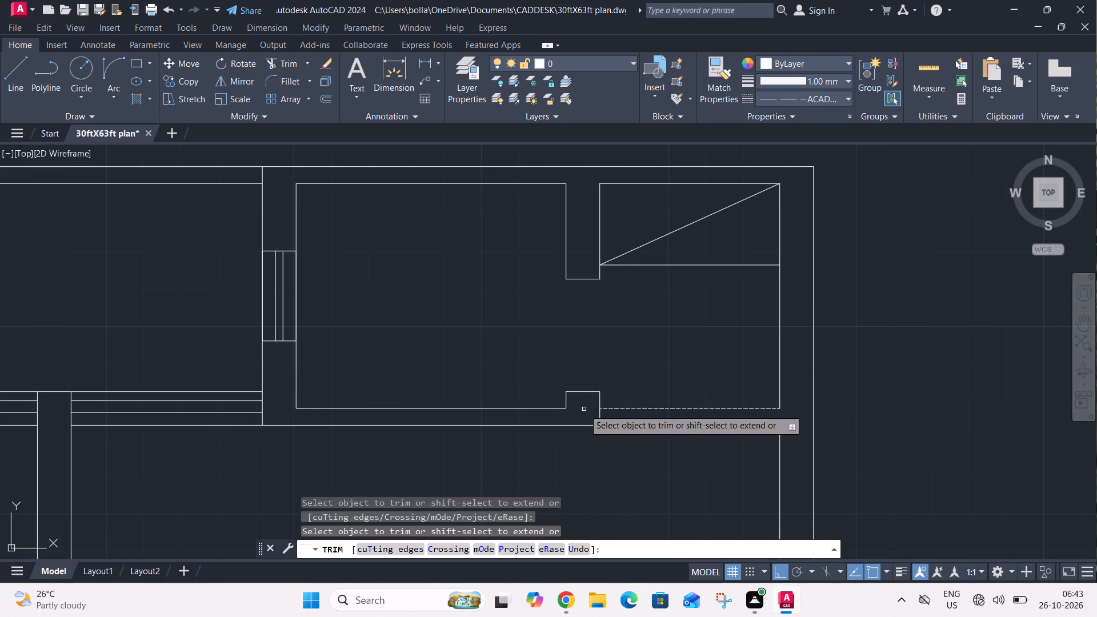
pyautogui.click(599, 415)
pyautogui.press('Escape')
# Draw an L shape from a 2'6" vertical line and a 2'6" horizontal line in the empty space east of the plan.
pyautogui.scroll(-1, 678, 356)
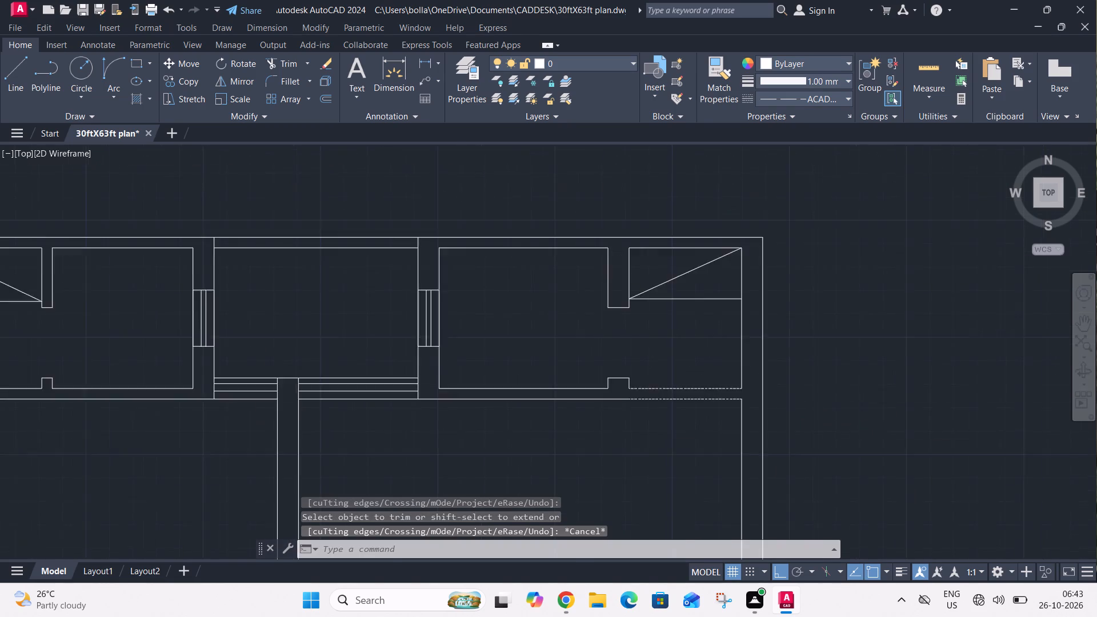
pyautogui.scroll(-2, 679, 355)
pyautogui.moveTo(664, 384); pyautogui.dragTo(682, 334, button='middle')
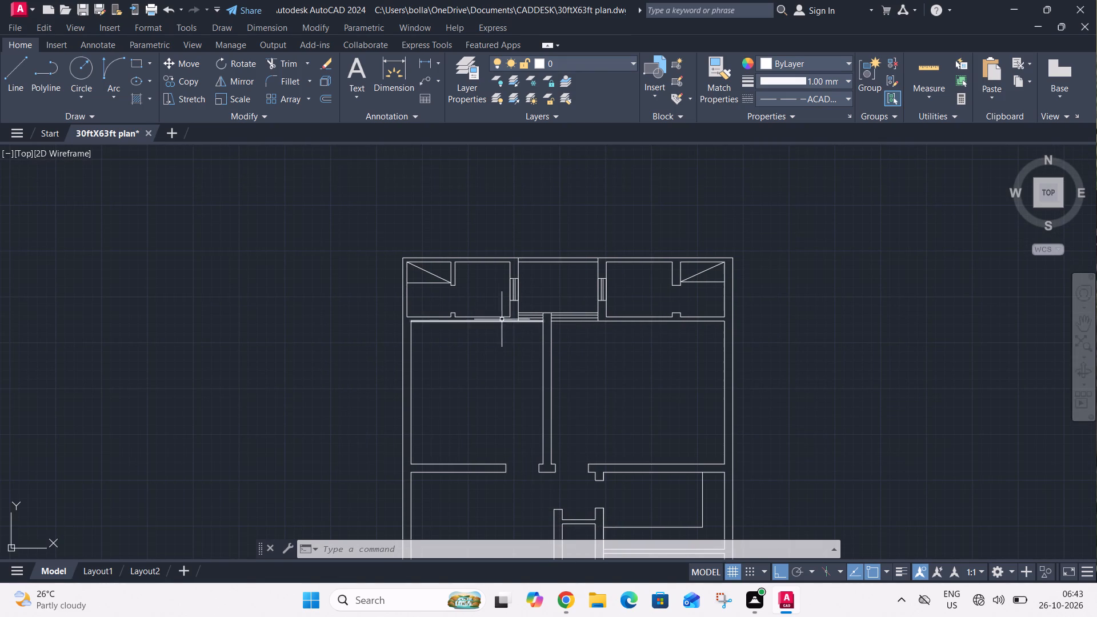
pyautogui.write('l')
pyautogui.press('space')
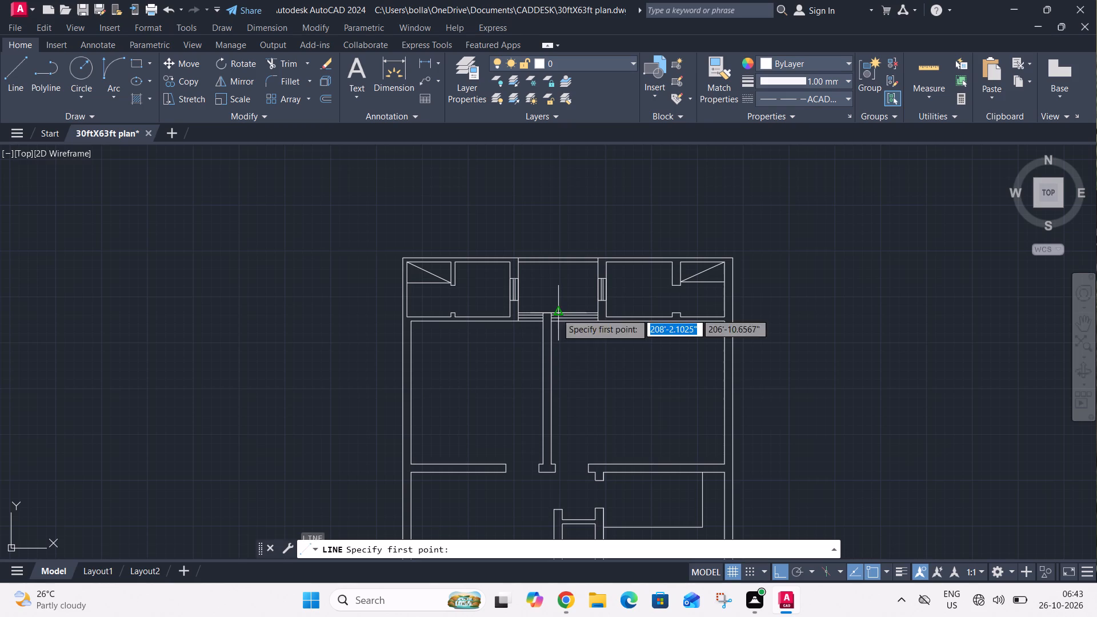
pyautogui.click(894, 264)
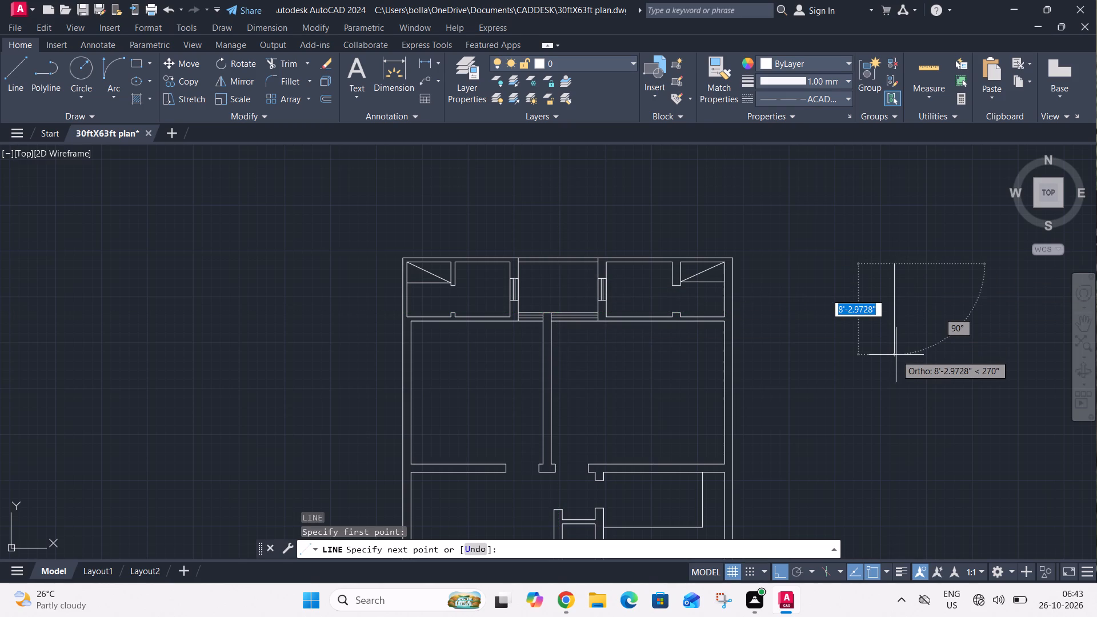
pyautogui.write("2'6/")
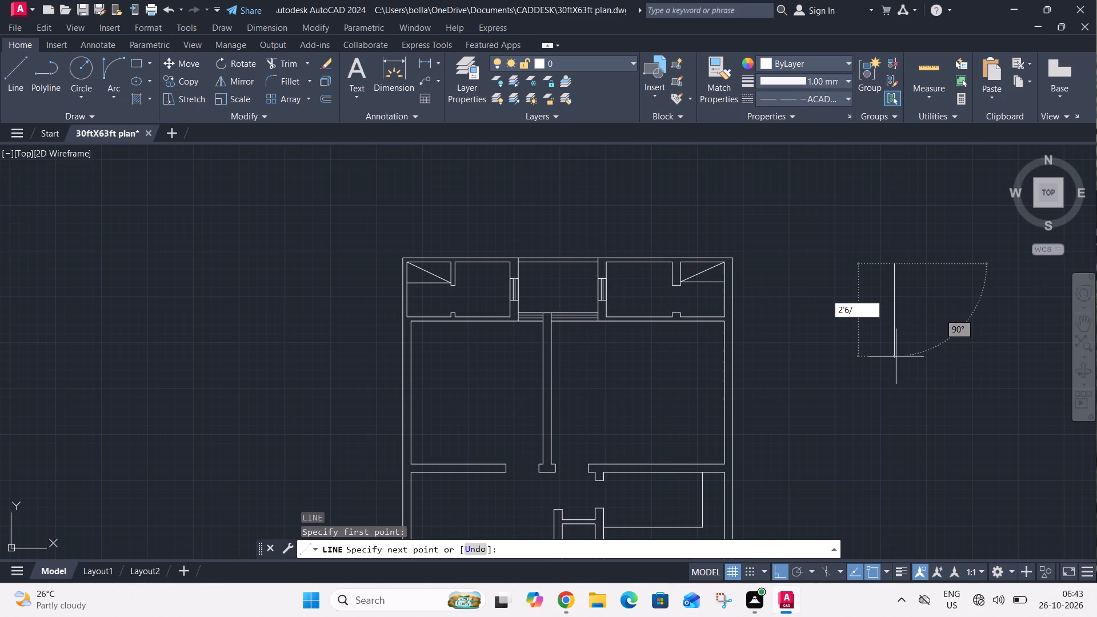
pyautogui.press('BackSpace')
pyautogui.hotkey('shift', '"')
pyautogui.press('Return')
pyautogui.write('2\'6"')
pyautogui.press('Return')
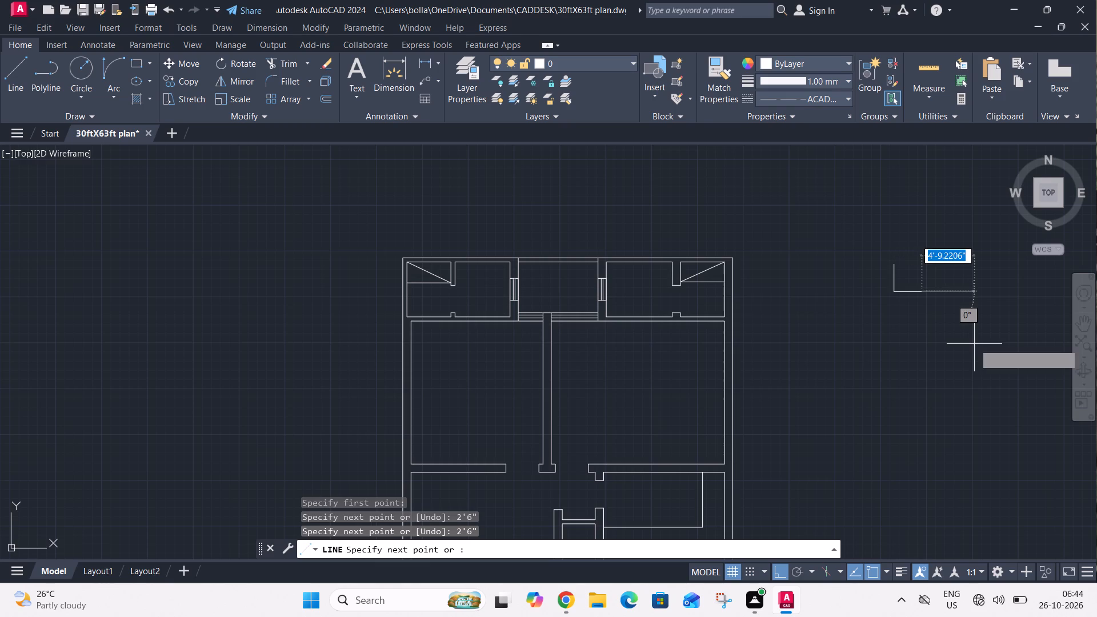
pyautogui.press('Escape')
# Offset the vertical line of the L shape 2" toward its inner side to form the door leaf.
pyautogui.scroll(1, 904, 269)
pyautogui.write('o 2"')
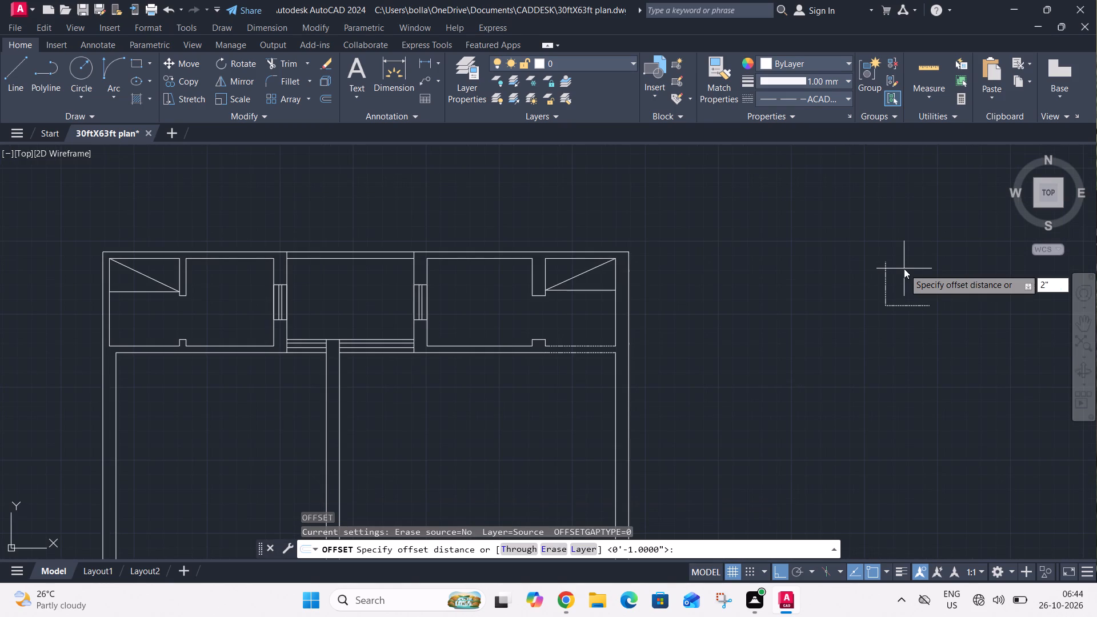
pyautogui.press('Return')
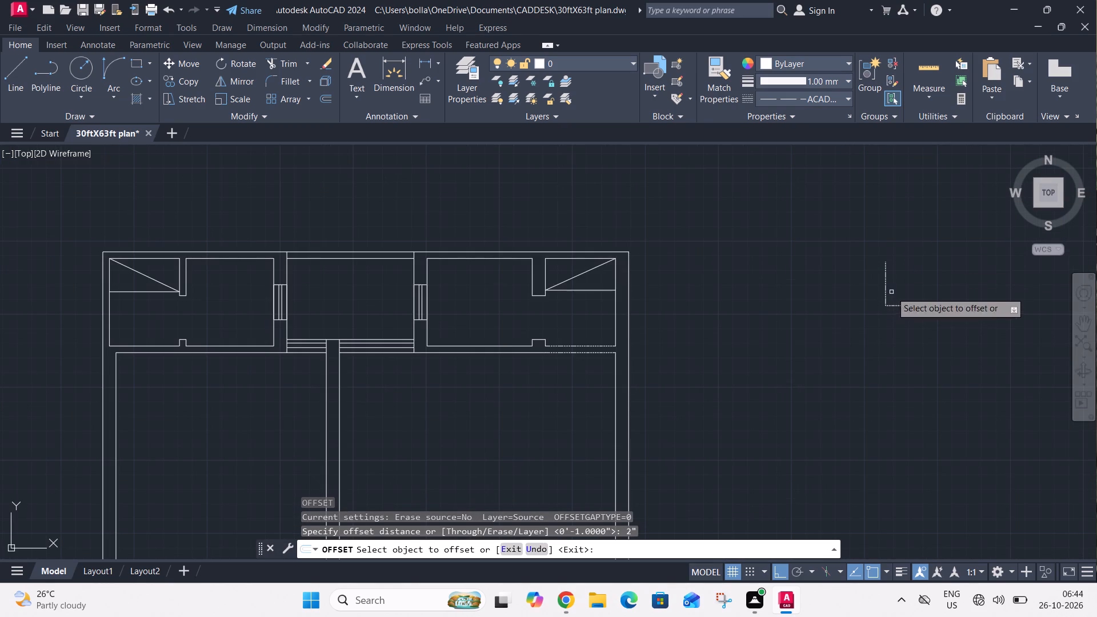
pyautogui.click(883, 293)
pyautogui.click(887, 291)
pyautogui.click(908, 284)
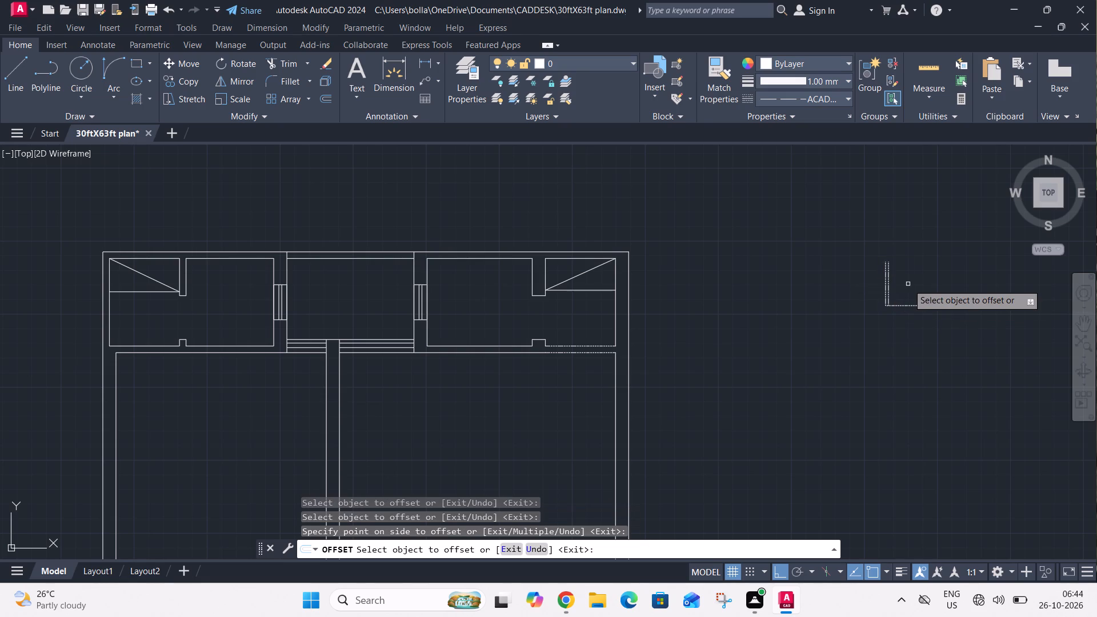
pyautogui.press('Escape')
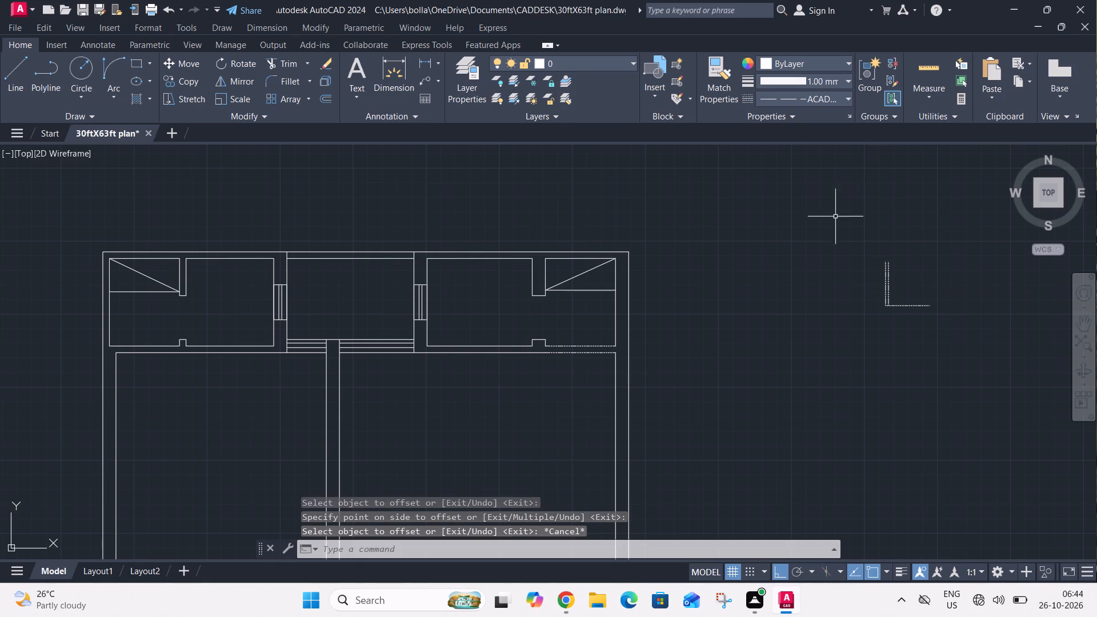
# Change the linetype of the L shape and its offset line to ByLayer.
pyautogui.click(835, 226)
pyautogui.click(969, 364)
pyautogui.click(814, 93)
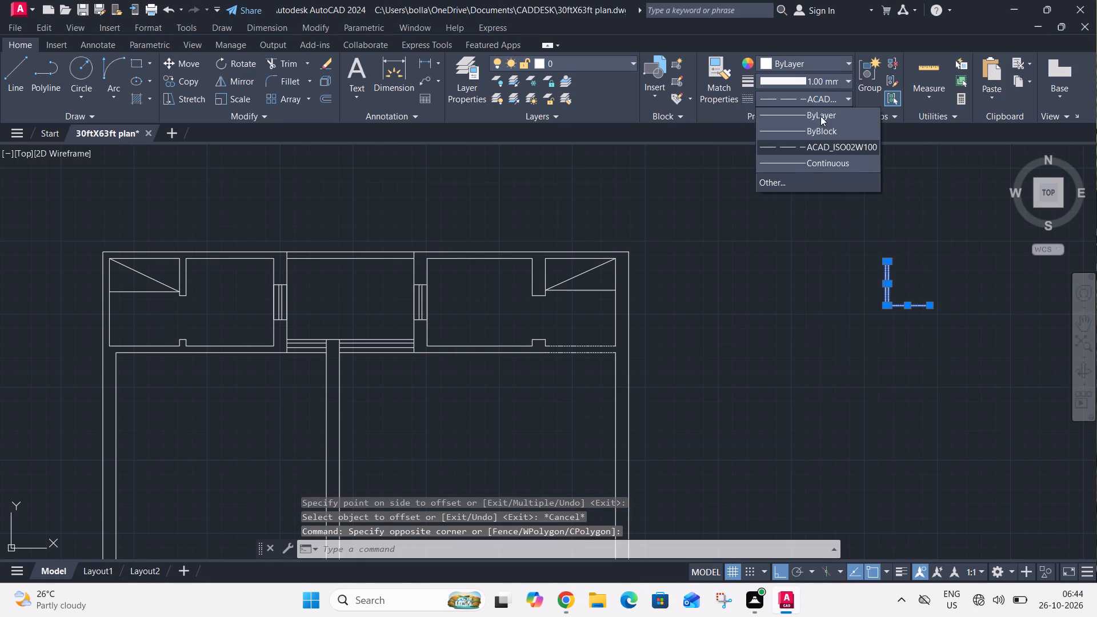
pyautogui.click(822, 118)
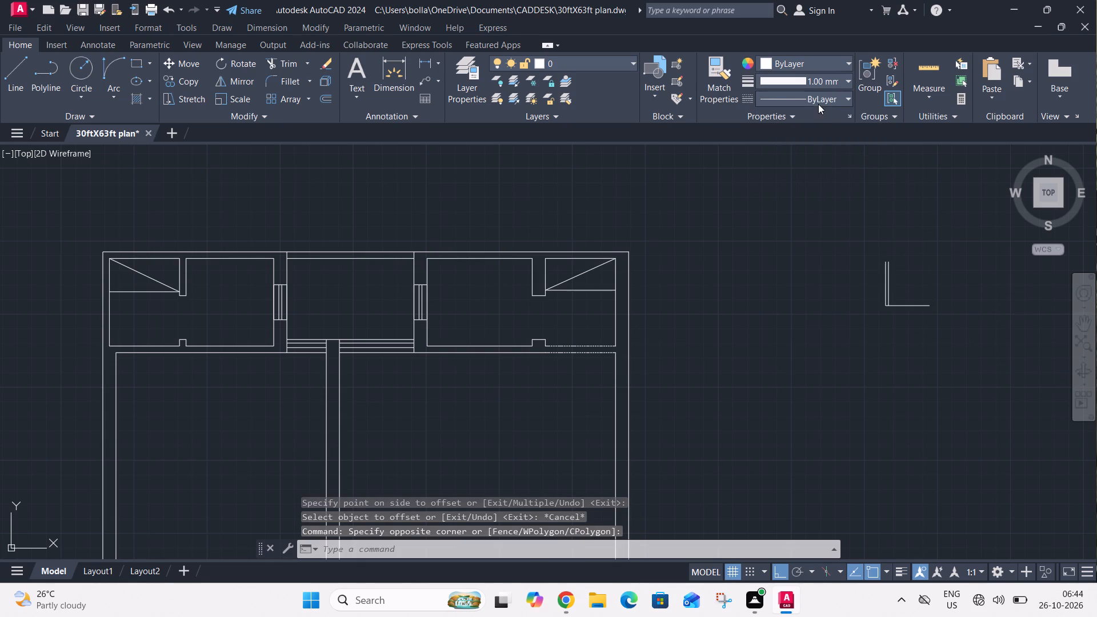
pyautogui.click(819, 101)
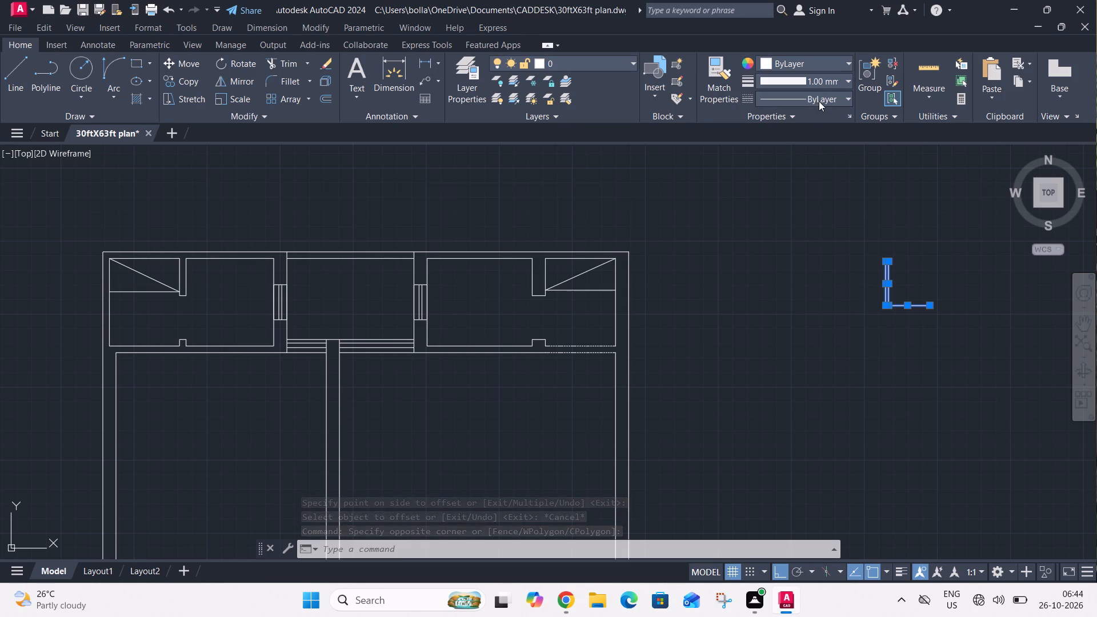
pyautogui.click(819, 118)
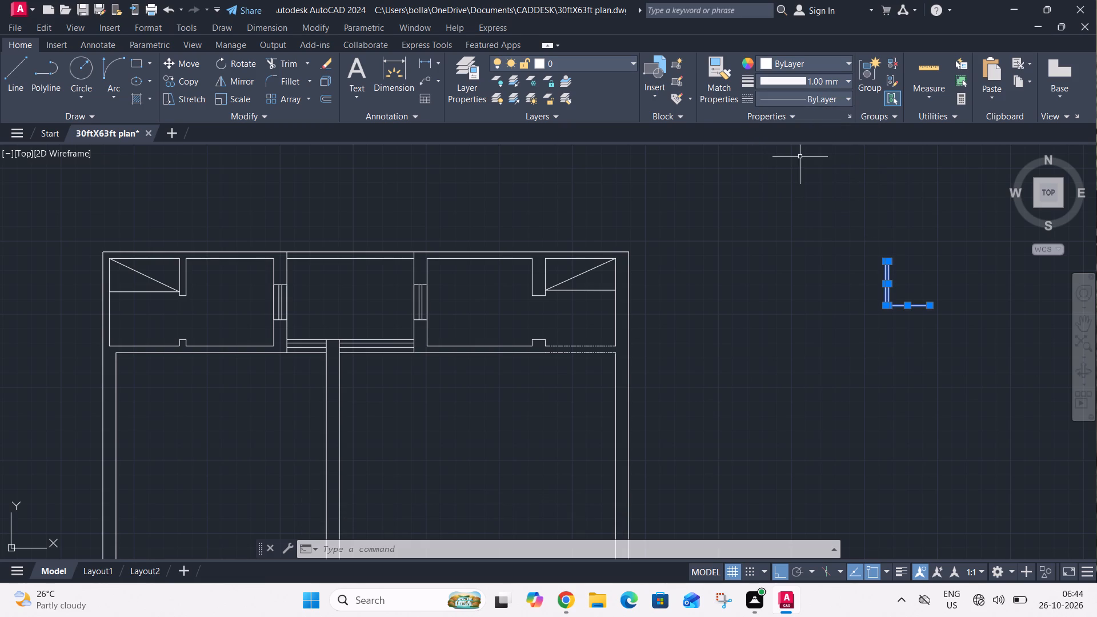
pyautogui.press('Return')
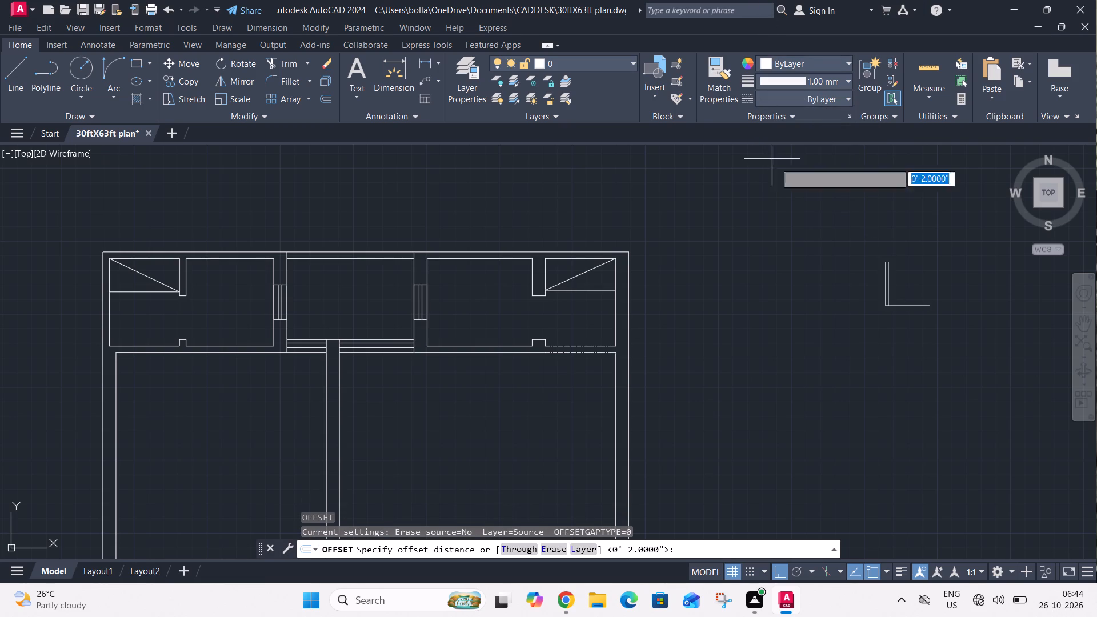
# With the current linetype set to ByLayer, draw a Start, End, Direction arc from the outer vertical line's top to the horizontal line's free end.
pyautogui.moveTo(788, 190); pyautogui.dragTo(584, 324, button='middle')
pyautogui.scroll(1, 513, 285)
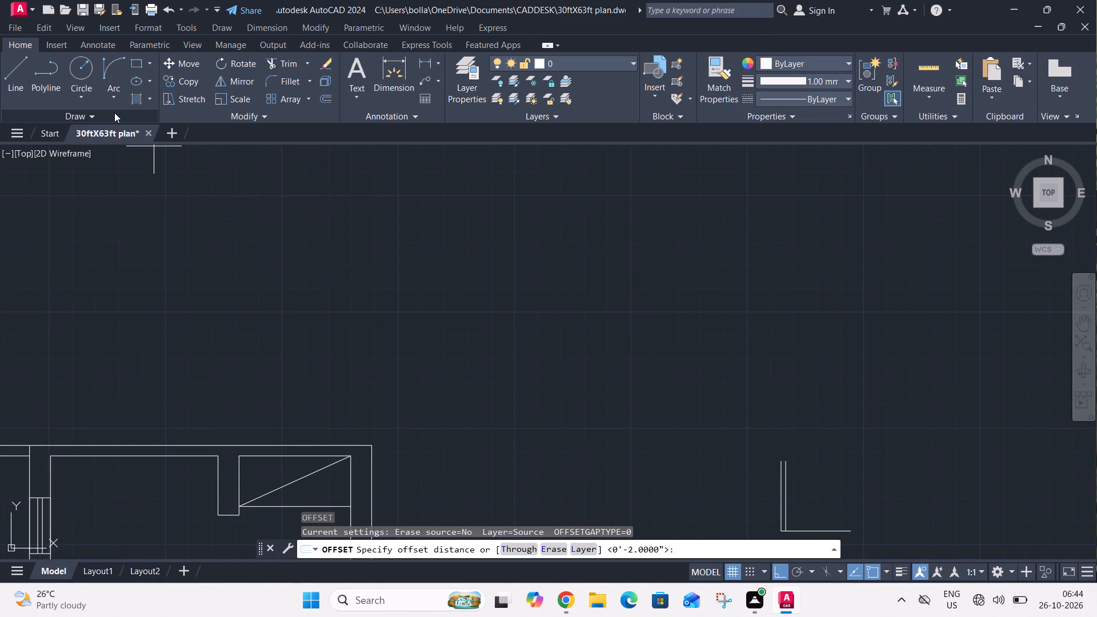
pyautogui.click(114, 96)
pyautogui.click(160, 277)
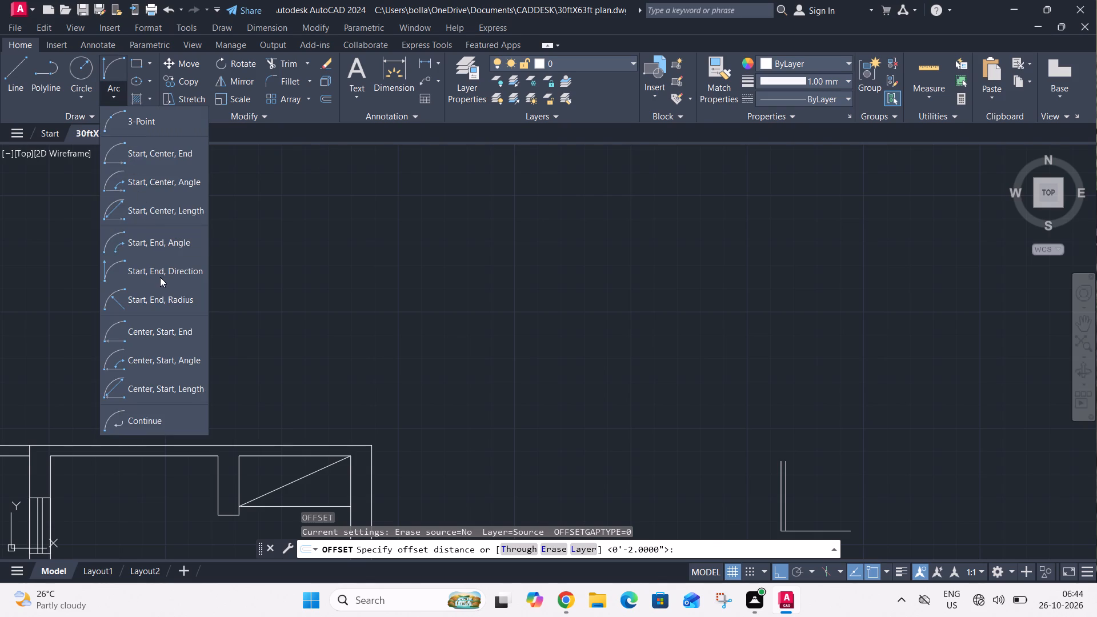
pyautogui.scroll(-2, 457, 225)
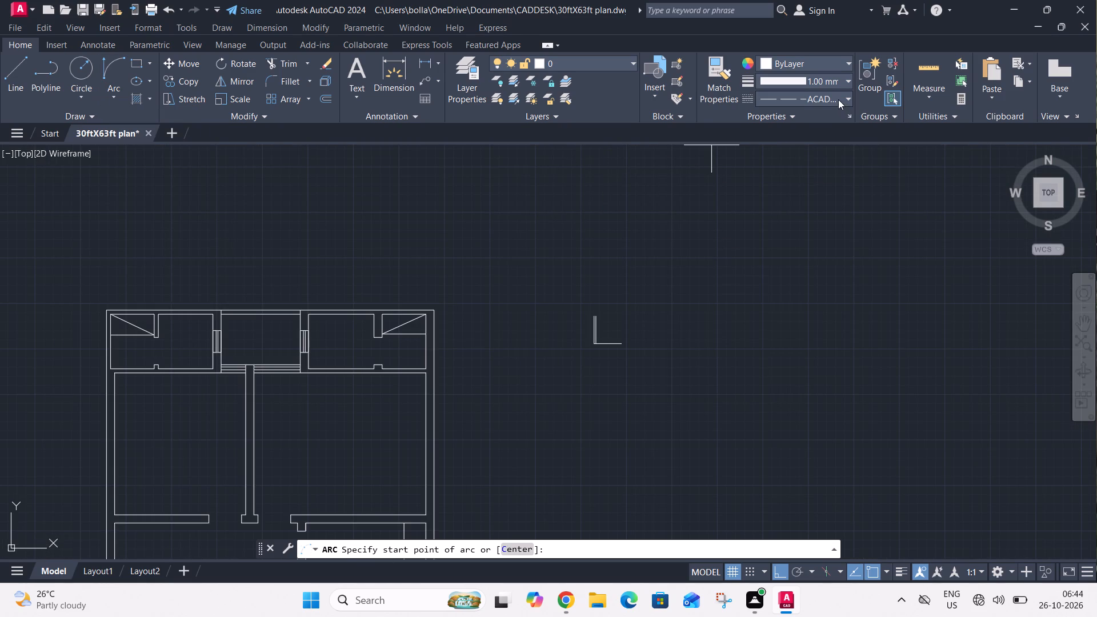
pyautogui.click(838, 98)
pyautogui.click(830, 119)
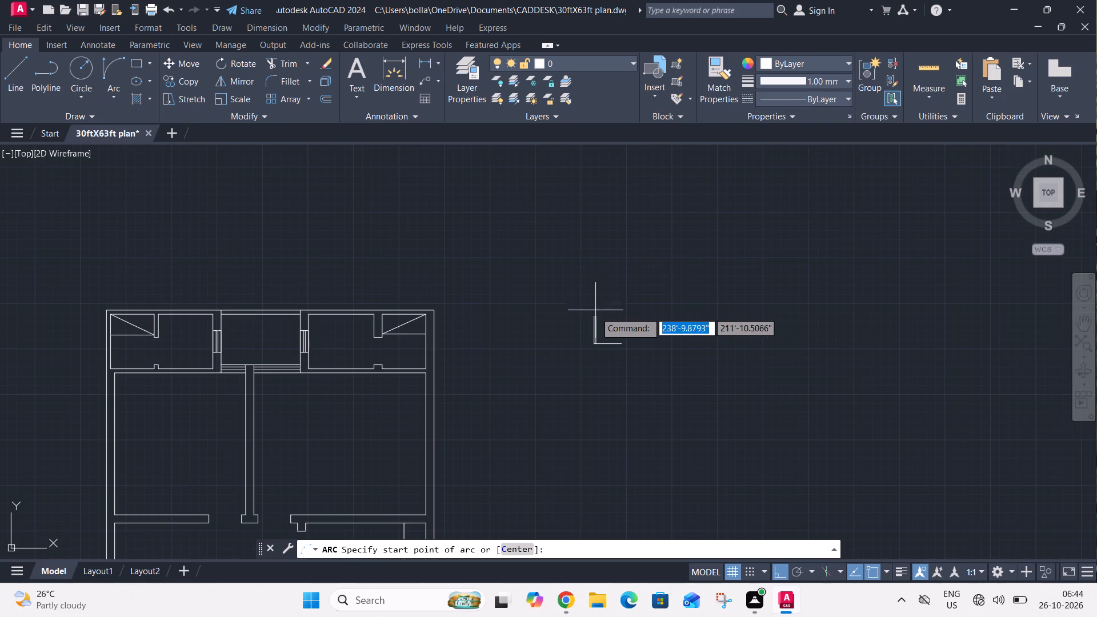
pyautogui.scroll(3, 595, 312)
pyautogui.click(579, 329)
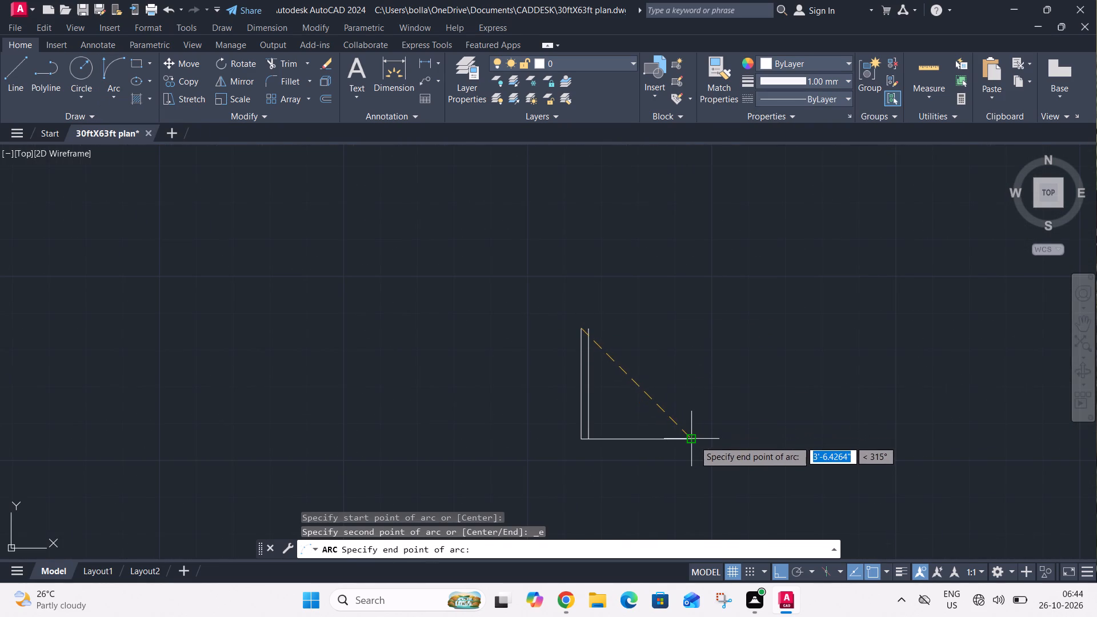
pyautogui.click(687, 440)
pyautogui.click(694, 416)
# Trim the end of the inner leaf line that projects past the door swing arc.
pyautogui.press('t')
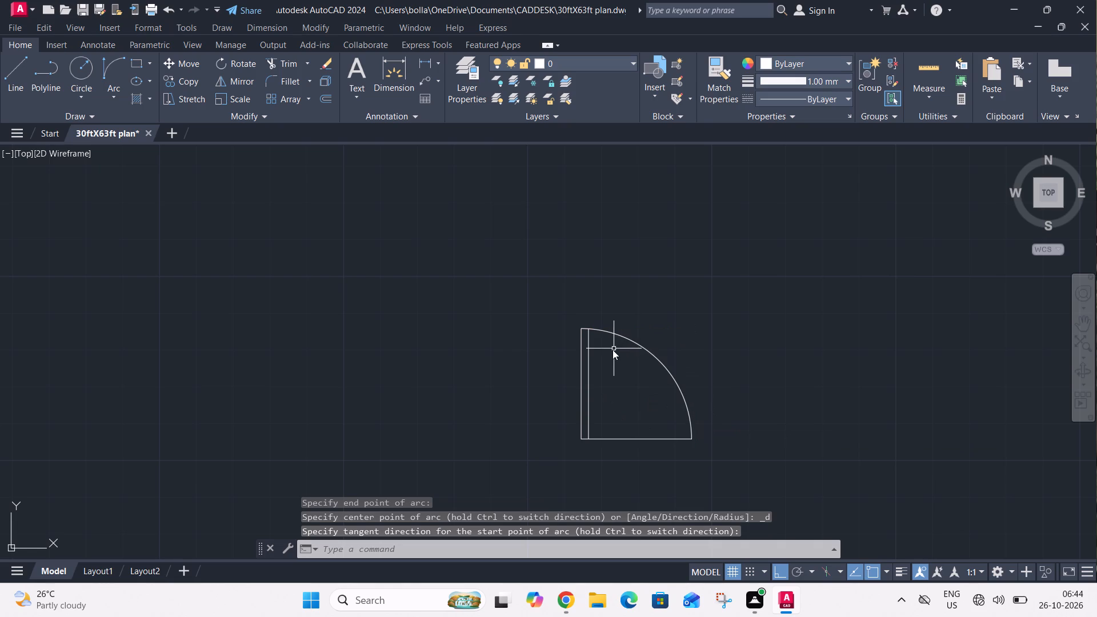
pyautogui.press('r')
pyautogui.press('space')
pyautogui.scroll(6, 581, 327)
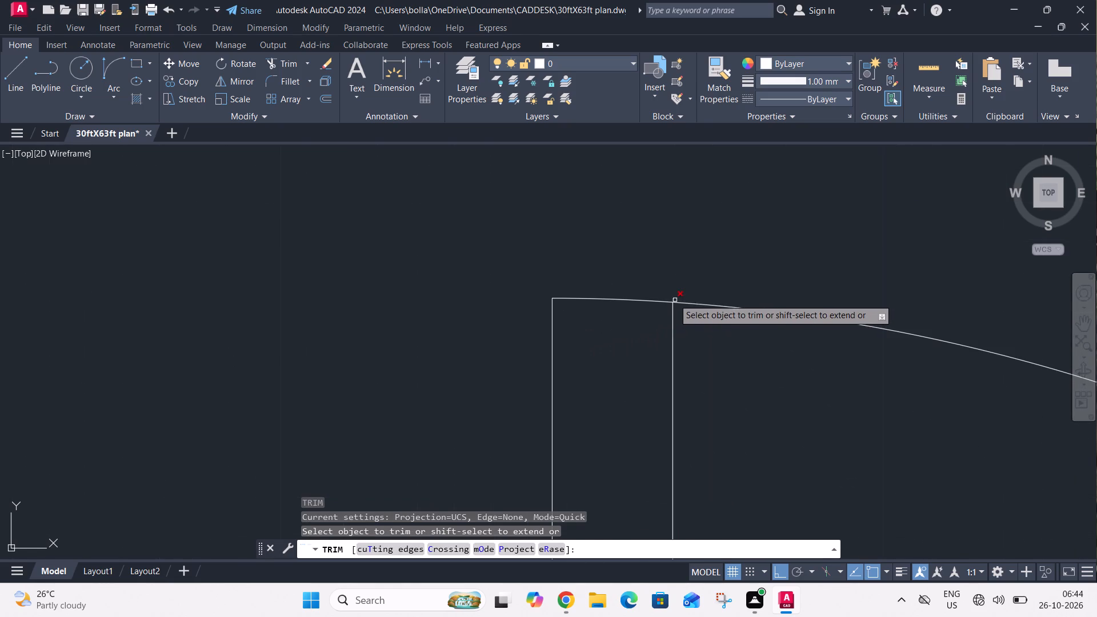
pyautogui.click(672, 298)
pyautogui.press('Escape')
pyautogui.scroll(-5, 692, 291)
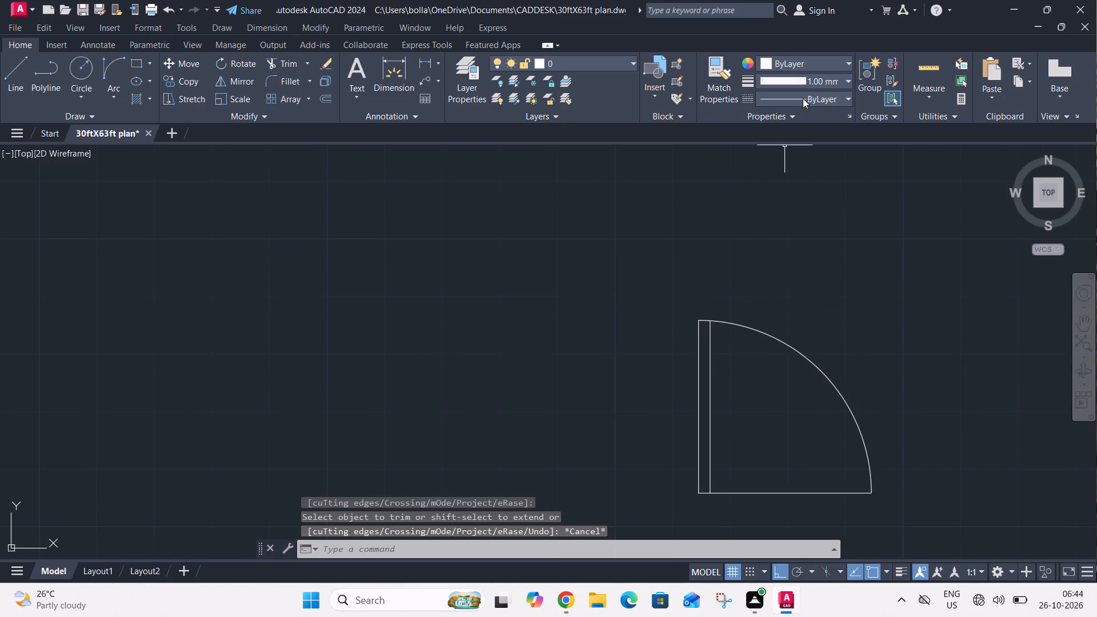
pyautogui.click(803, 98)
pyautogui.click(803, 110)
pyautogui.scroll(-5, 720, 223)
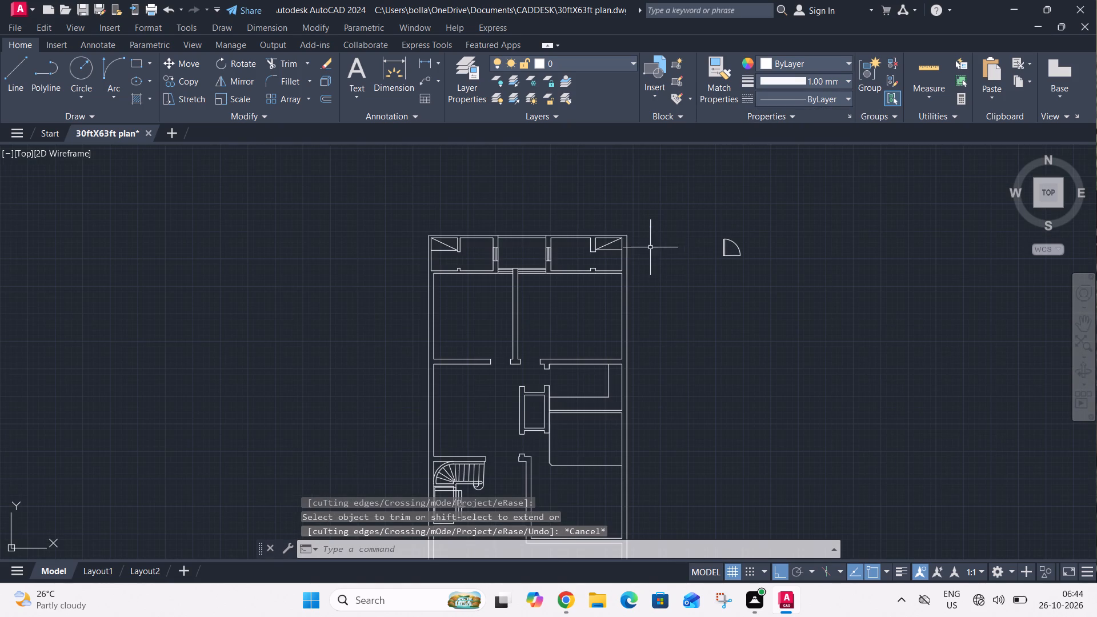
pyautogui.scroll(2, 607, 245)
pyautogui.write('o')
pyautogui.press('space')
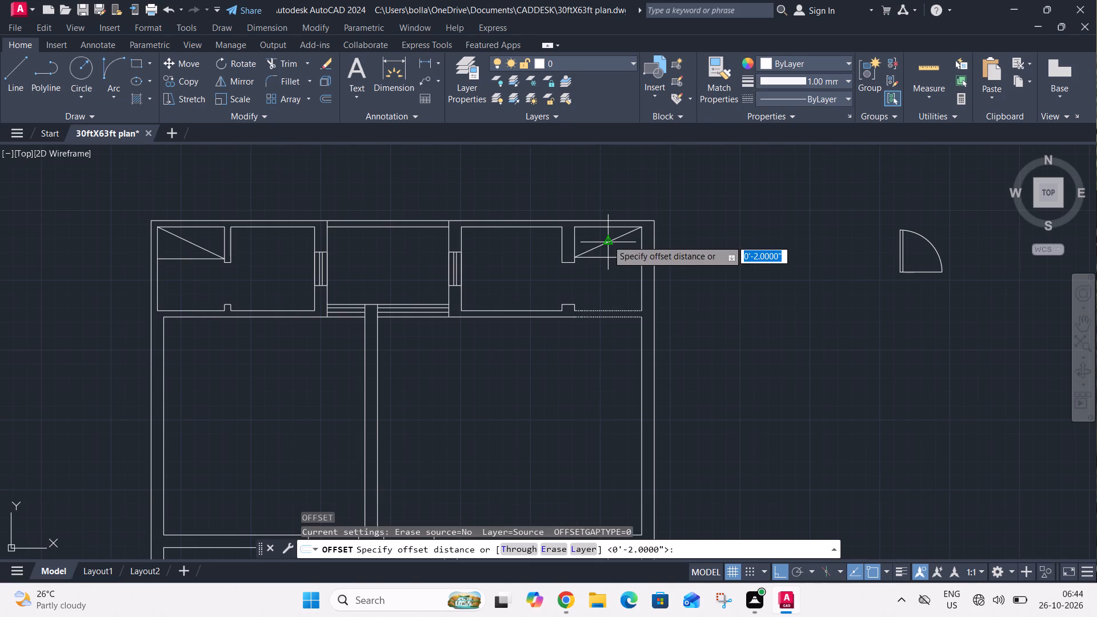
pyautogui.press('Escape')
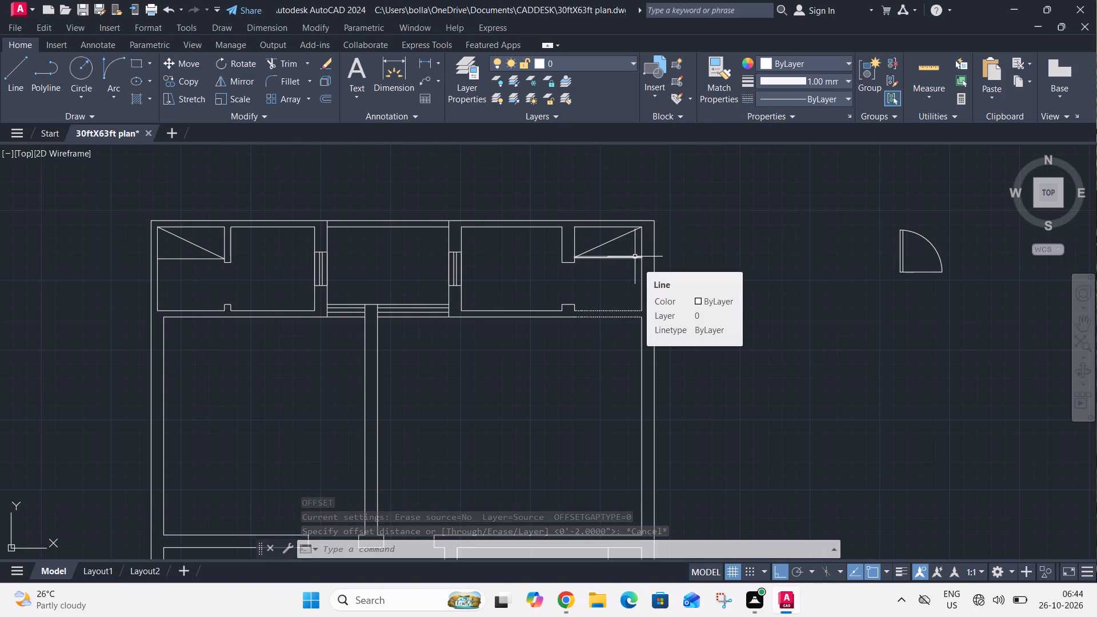
# Align the door symbol with the east corner room's opening, hinge at the lower jamb and swing end at the upper jamb, scaling it to fit.
pyautogui.moveTo(843, 207); pyautogui.dragTo(848, 210)
pyautogui.click(973, 305)
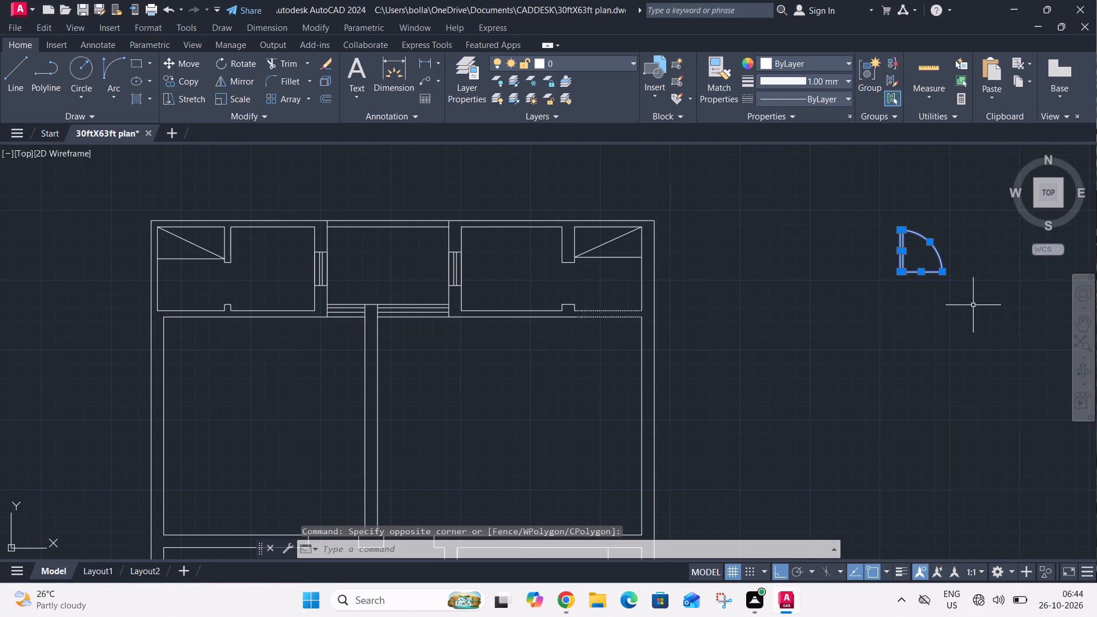
pyautogui.press('a')
pyautogui.press('l')
pyautogui.press('space')
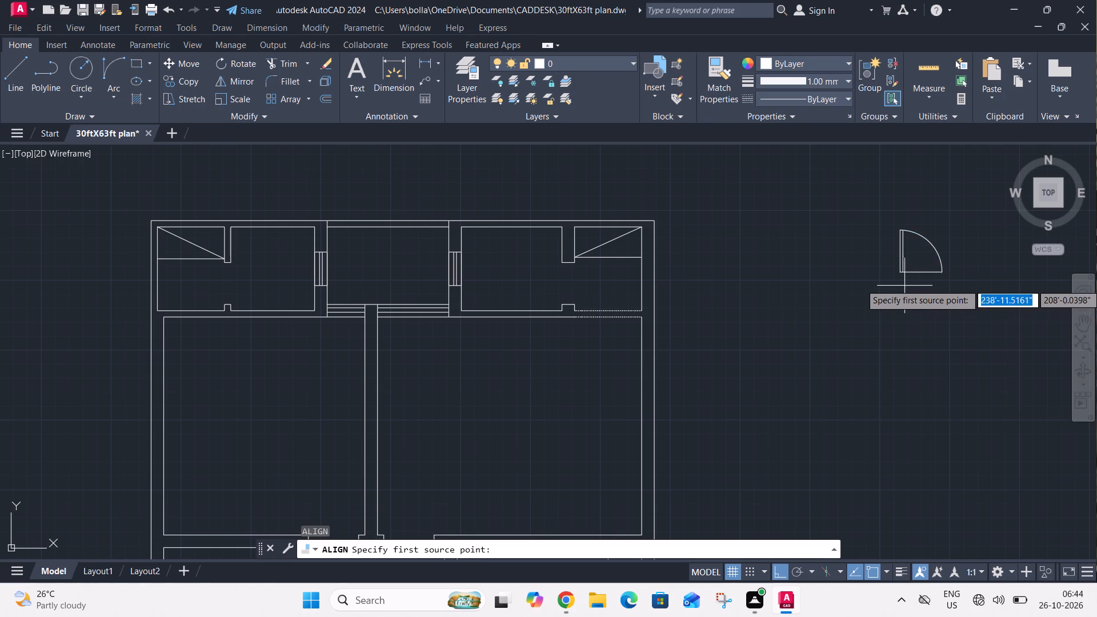
pyautogui.scroll(4, 903, 283)
pyautogui.click(854, 216)
pyautogui.scroll(-5, 901, 250)
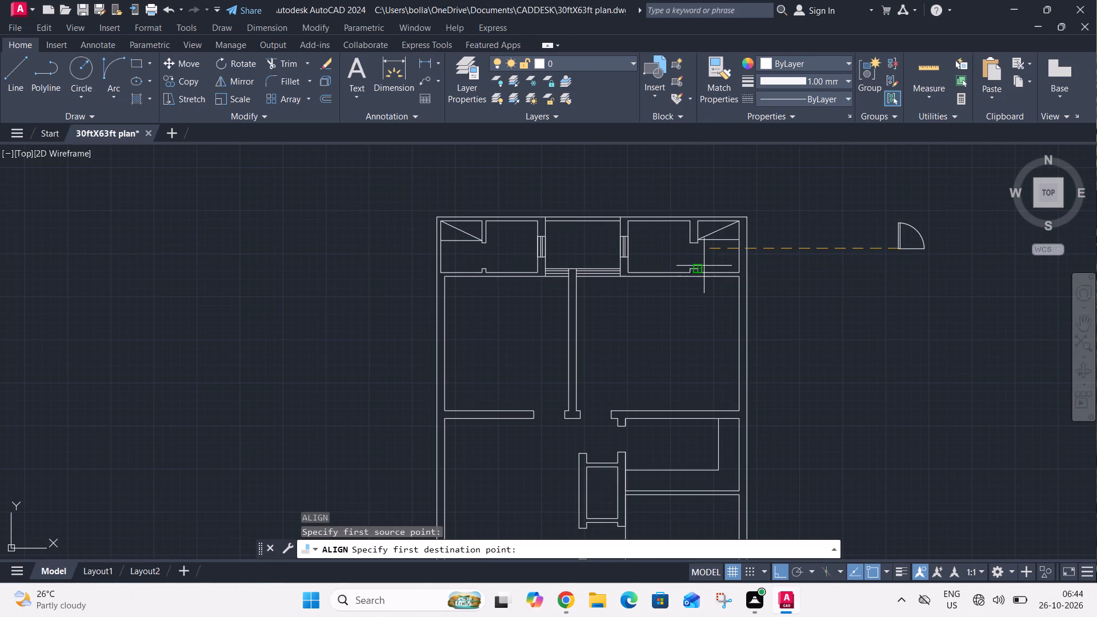
pyautogui.scroll(2, 704, 266)
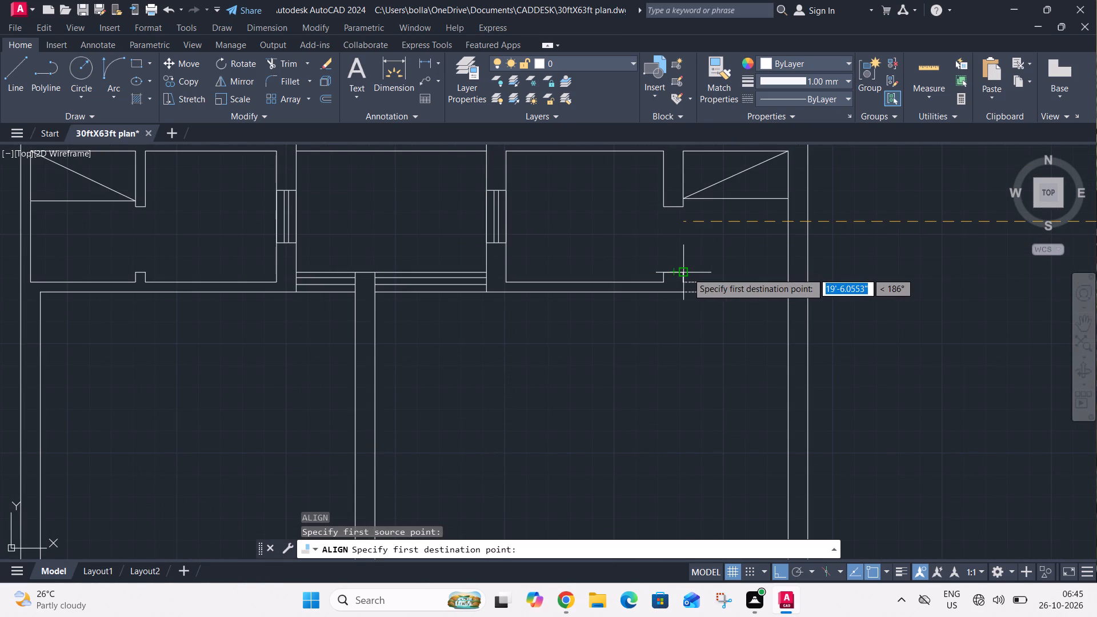
pyautogui.click(686, 273)
pyautogui.scroll(-4, 712, 282)
pyautogui.scroll(4, 798, 277)
pyautogui.click(764, 290)
pyautogui.scroll(-3, 905, 283)
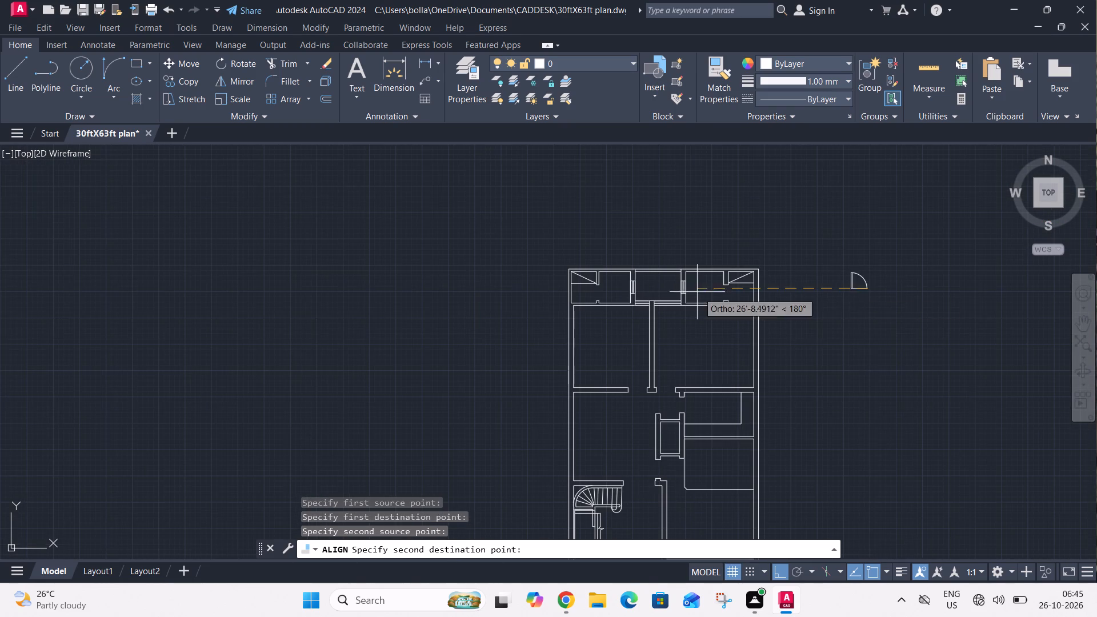
pyautogui.scroll(4, 736, 284)
pyautogui.click(672, 286)
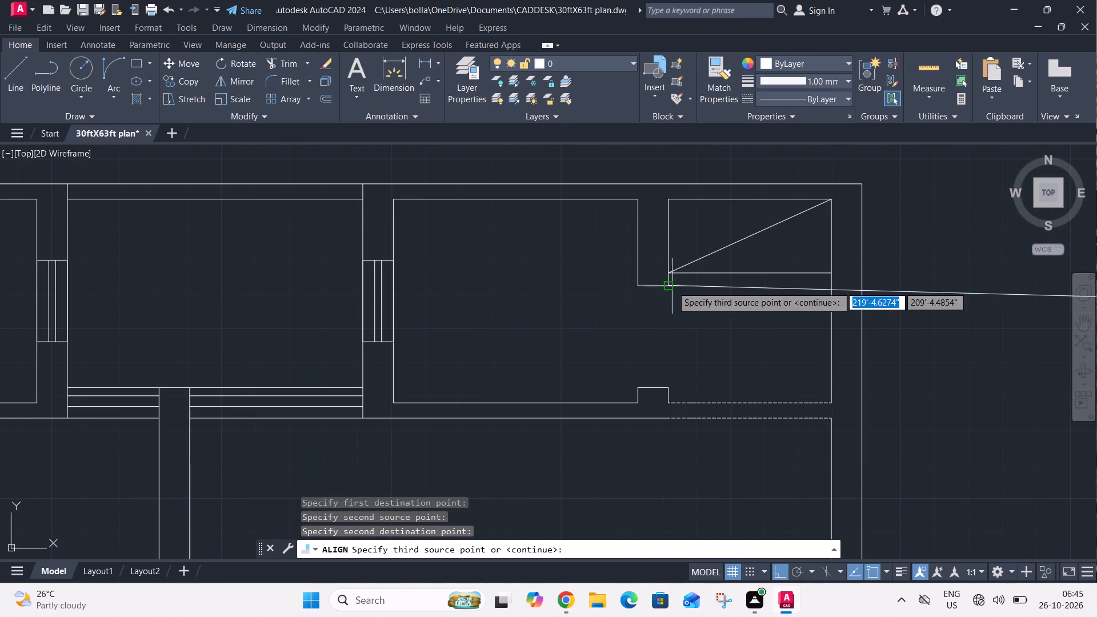
pyautogui.press('space')
pyautogui.moveTo(714, 319); pyautogui.dragTo(683, 289)
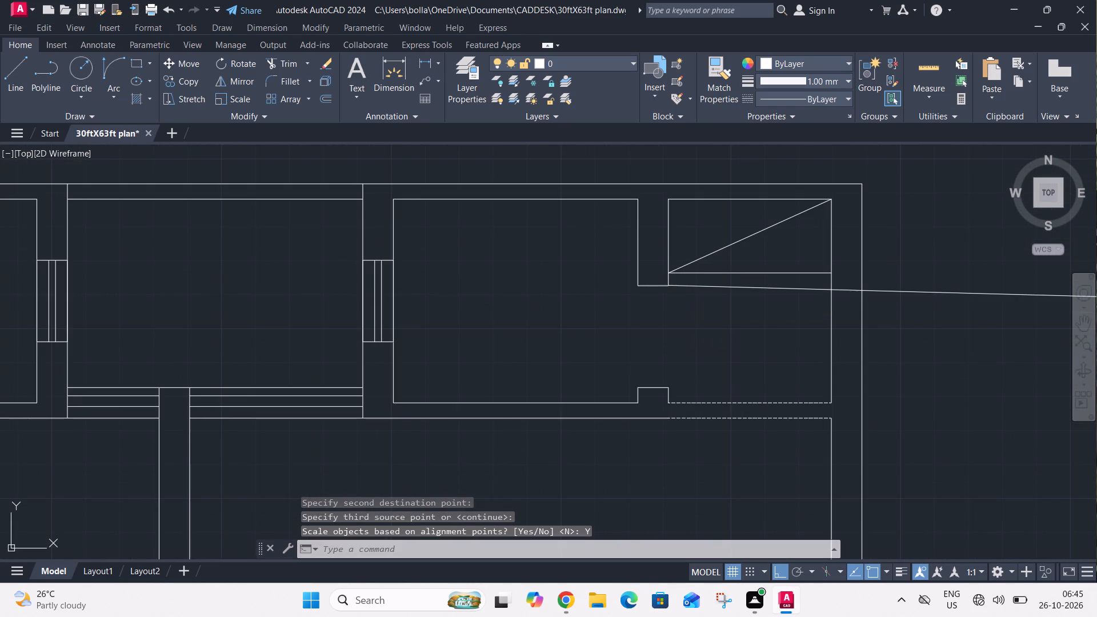
# Copy the door symbol from the east corner room's opening into the west corner room, just west of its opening.
pyautogui.scroll(-2, 690, 298)
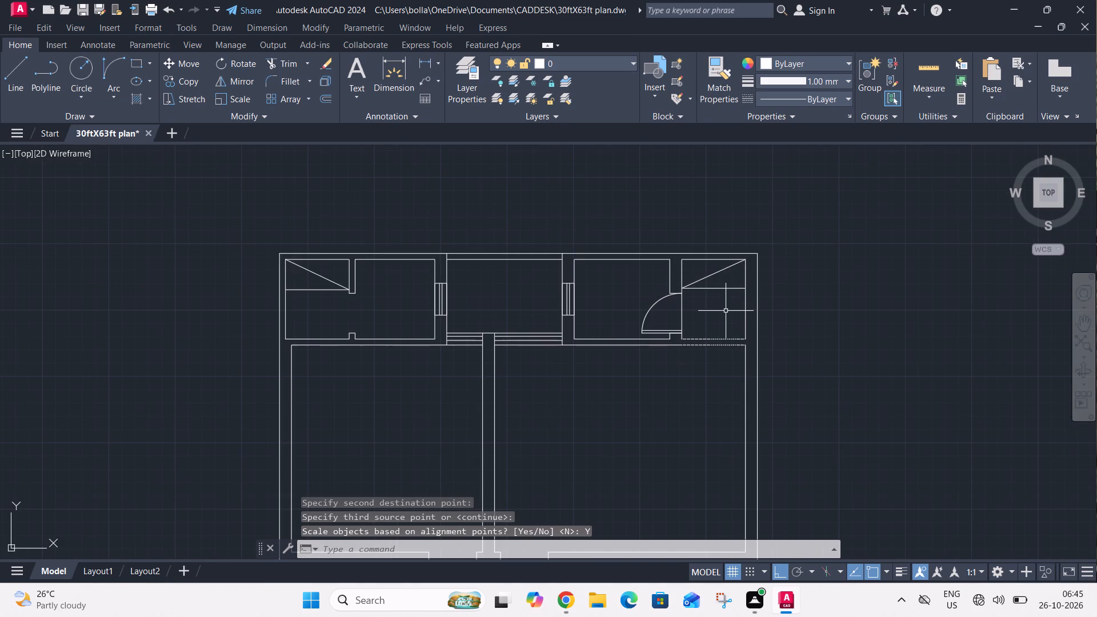
pyautogui.scroll(-2, 726, 310)
pyautogui.scroll(2, 695, 309)
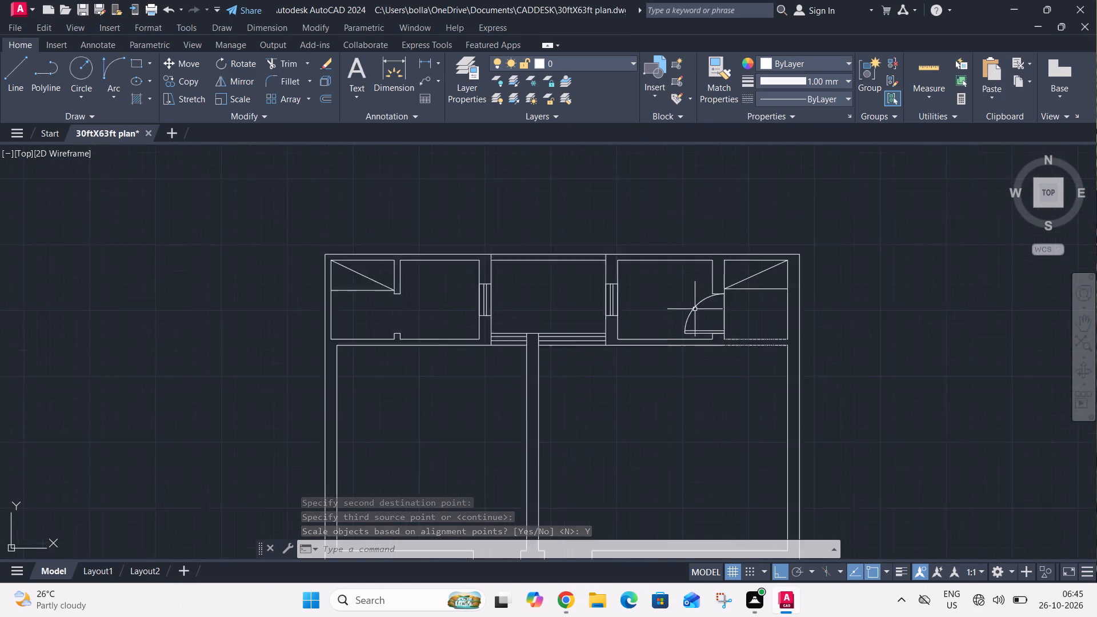
pyautogui.scroll(1, 695, 309)
pyautogui.click(674, 287)
pyautogui.click(766, 320)
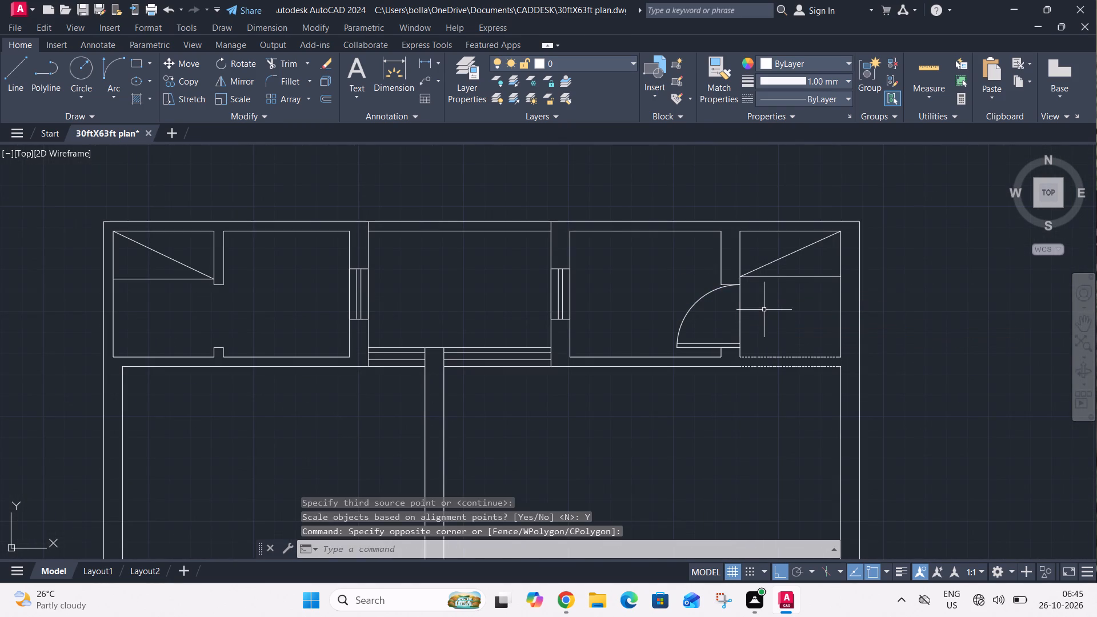
pyautogui.click(734, 306)
pyautogui.click(767, 302)
pyautogui.click(772, 298)
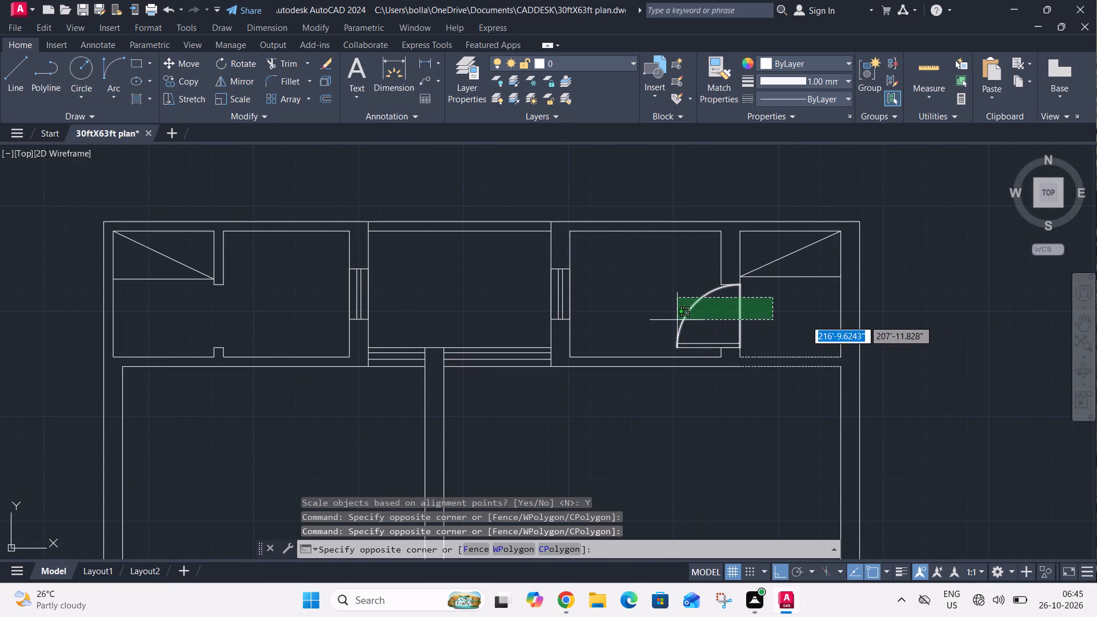
pyautogui.click(677, 320)
pyautogui.click(703, 332)
pyautogui.click(695, 350)
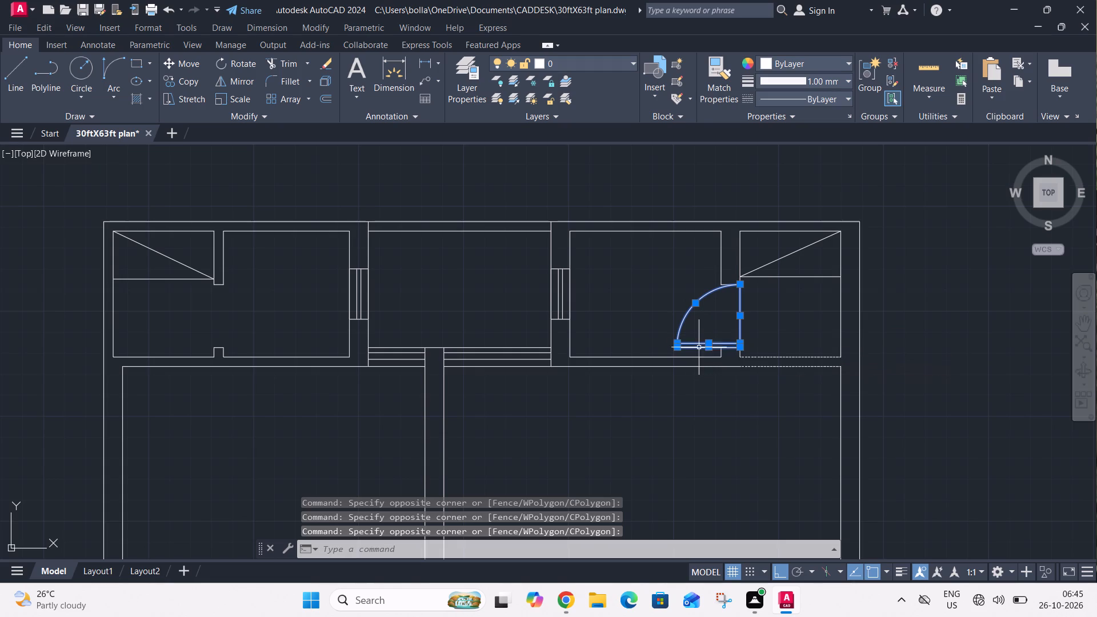
pyautogui.press('c')
pyautogui.press('o')
pyautogui.press('space')
pyautogui.click(705, 351)
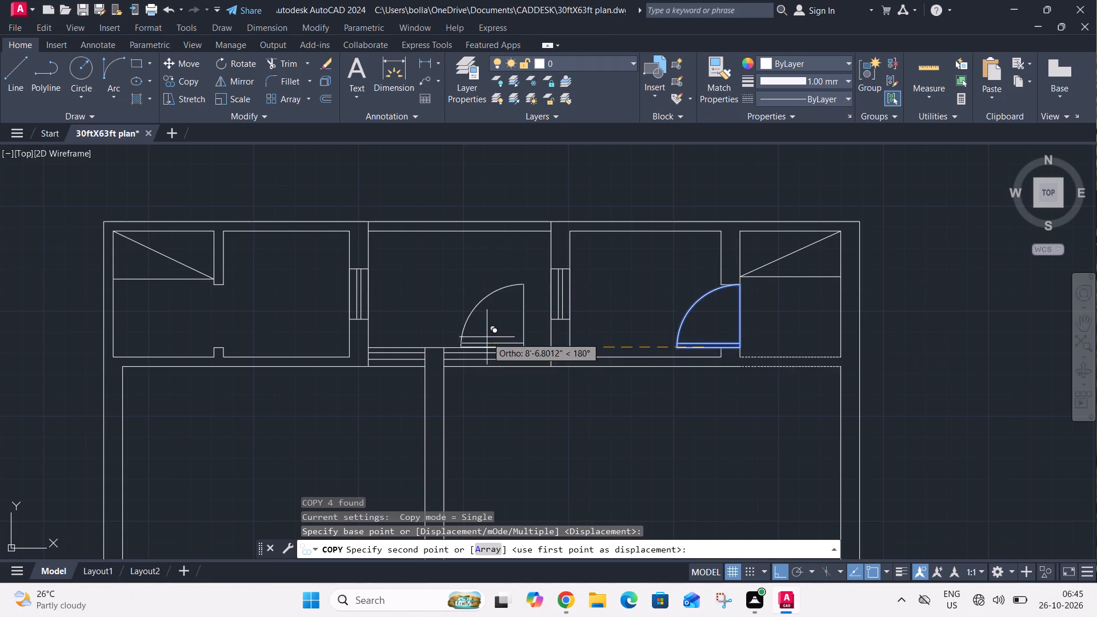
pyautogui.scroll(-2, 487, 336)
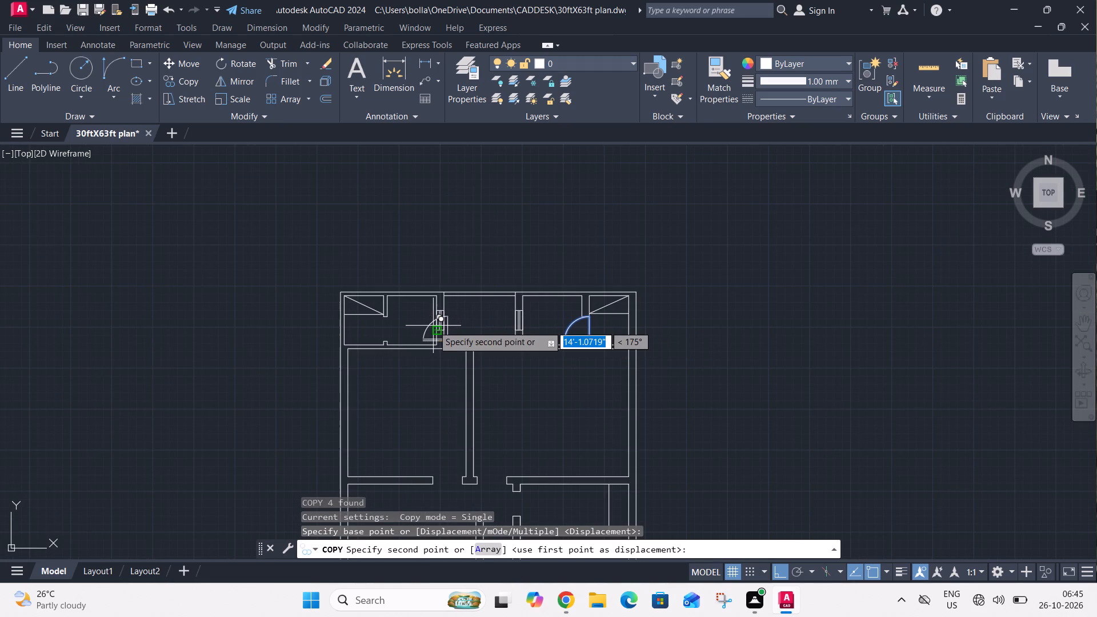
pyautogui.scroll(3, 389, 322)
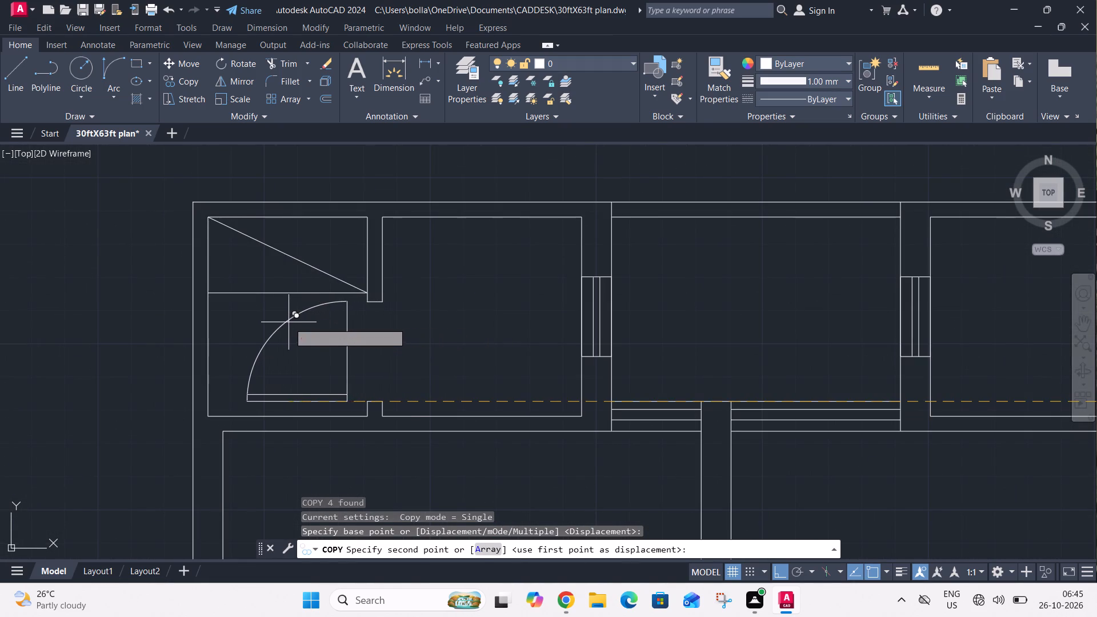
pyautogui.click(289, 322)
# Align the copied door symbol with the west corner room's opening, hinge at the lower jamb and swing end at the upper jamb, scaling it to fit.
pyautogui.click(265, 312)
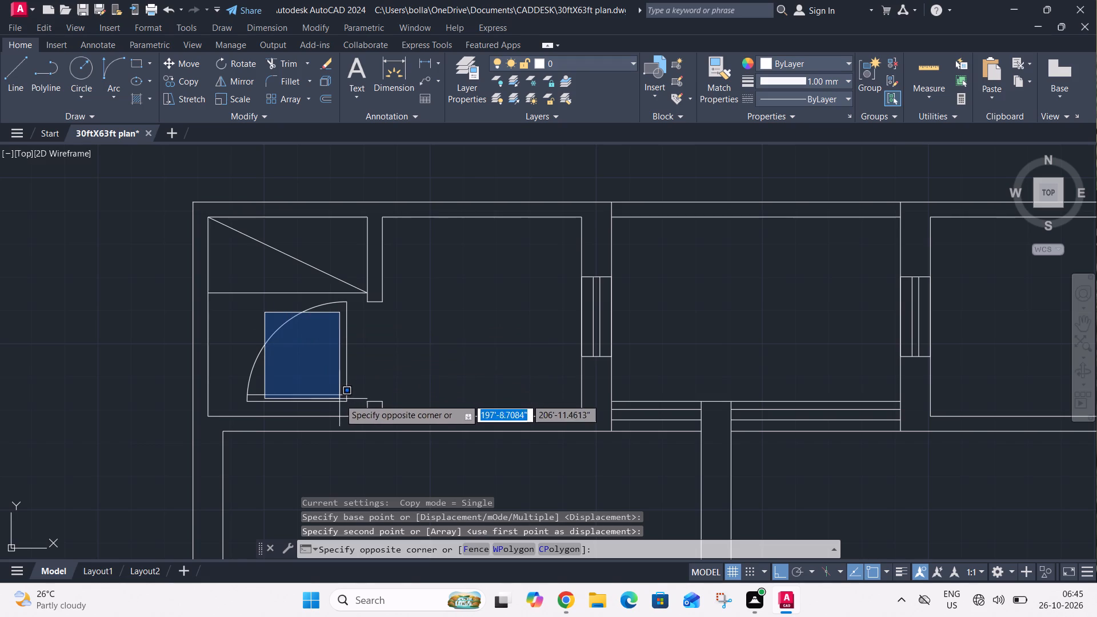
pyautogui.click(353, 404)
pyautogui.click(366, 336)
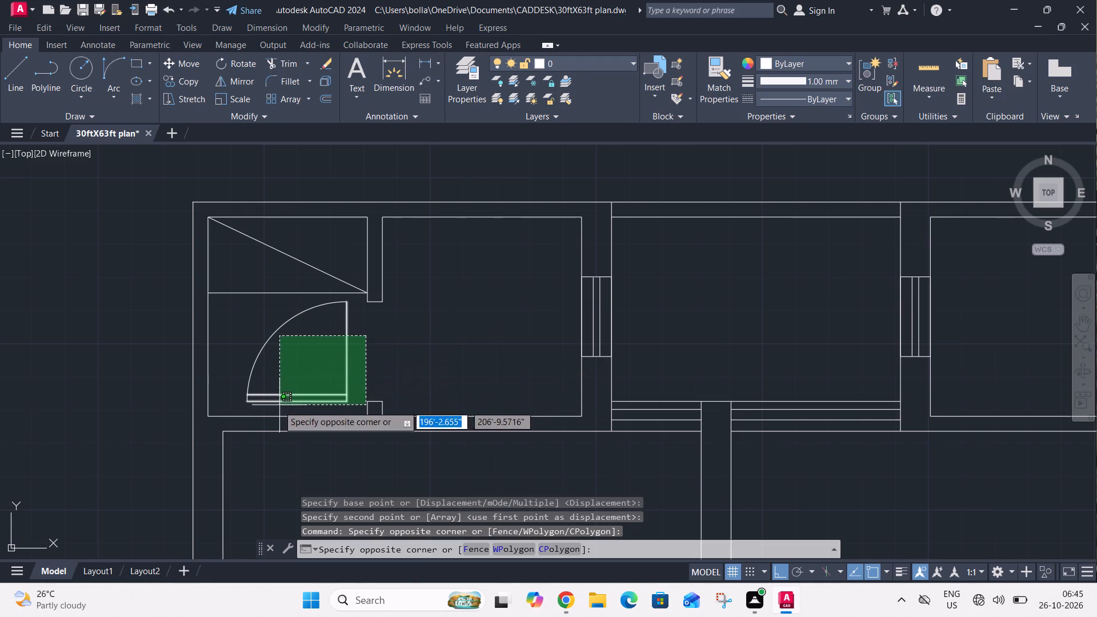
pyautogui.click(277, 406)
pyautogui.click(290, 310)
pyautogui.click(268, 344)
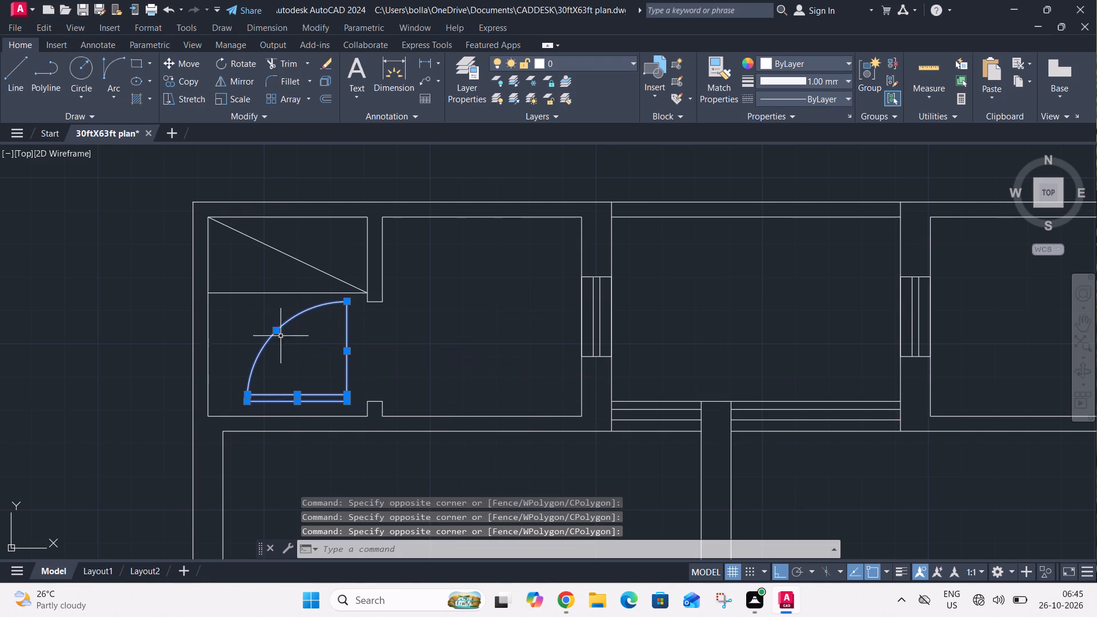
pyautogui.press('a')
pyautogui.press('l')
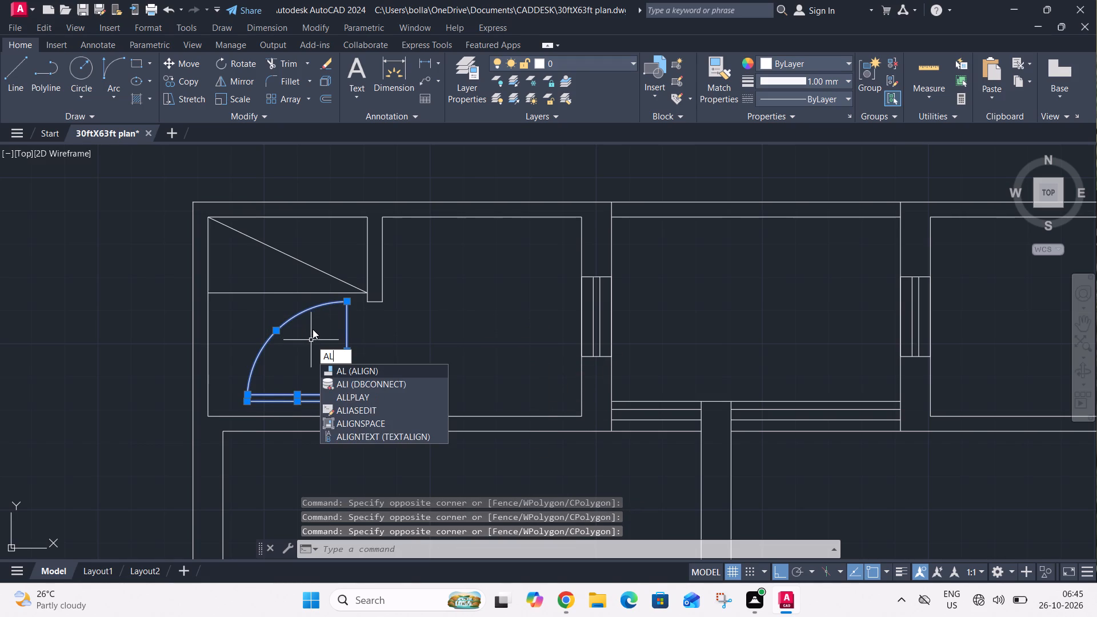
pyautogui.press('i')
pyautogui.press('BackSpace')
pyautogui.press('n')
pyautogui.press('BackSpace')
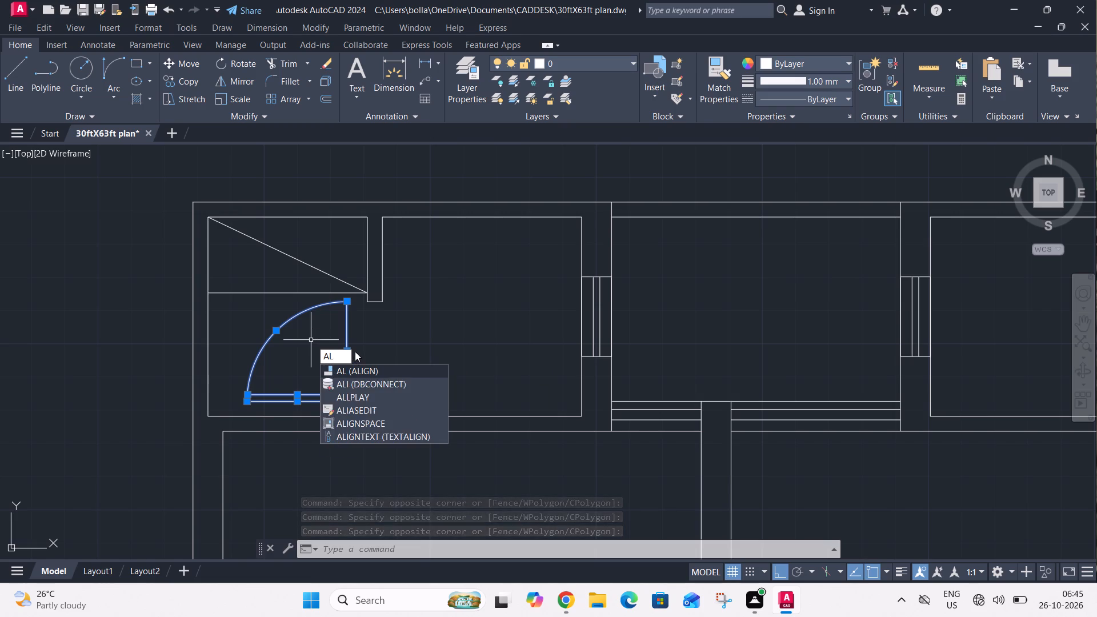
pyautogui.press('space')
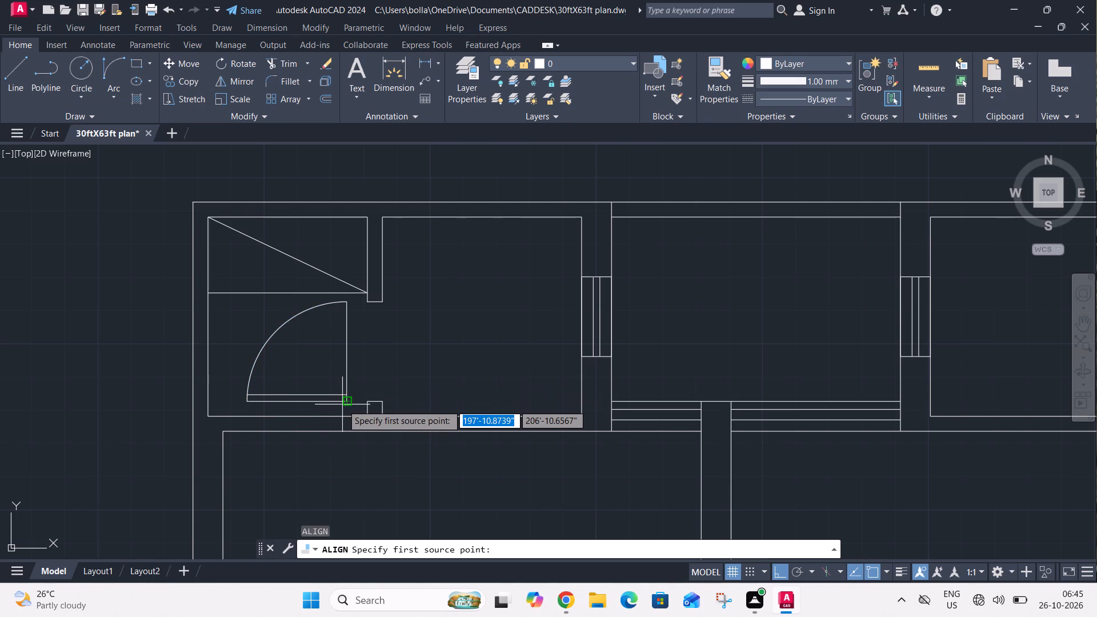
pyautogui.click(342, 404)
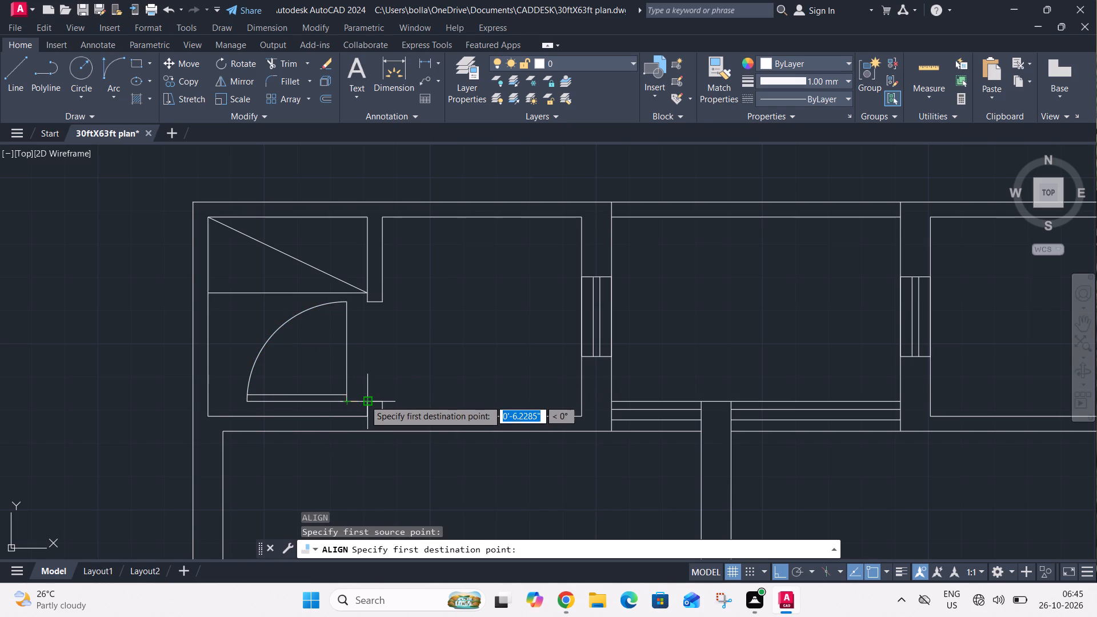
pyautogui.click(365, 400)
pyautogui.click(346, 301)
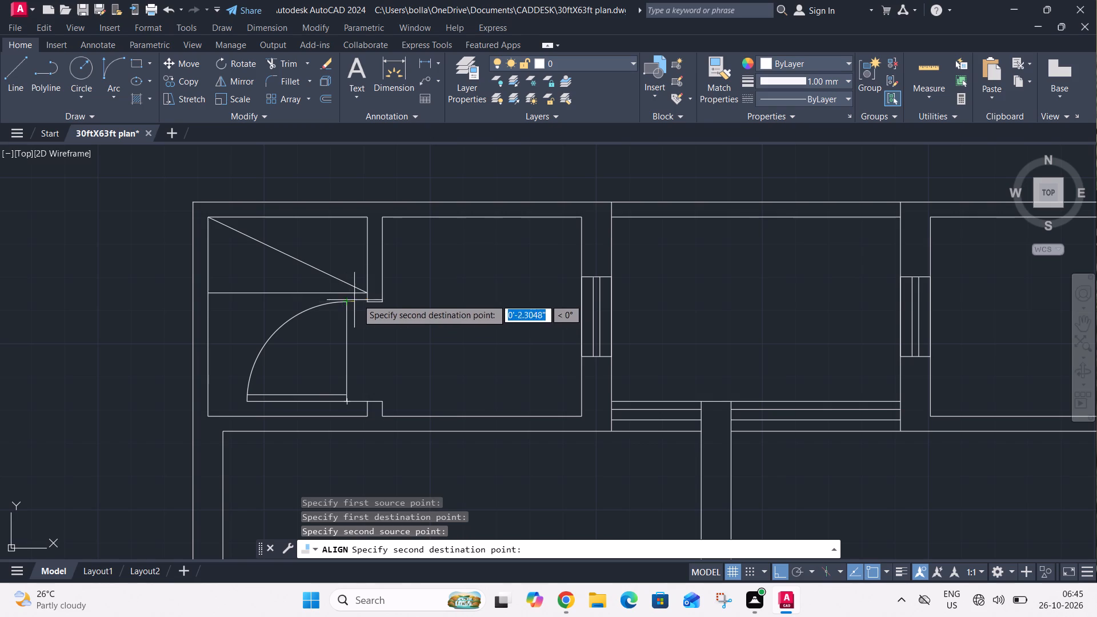
pyautogui.click(366, 302)
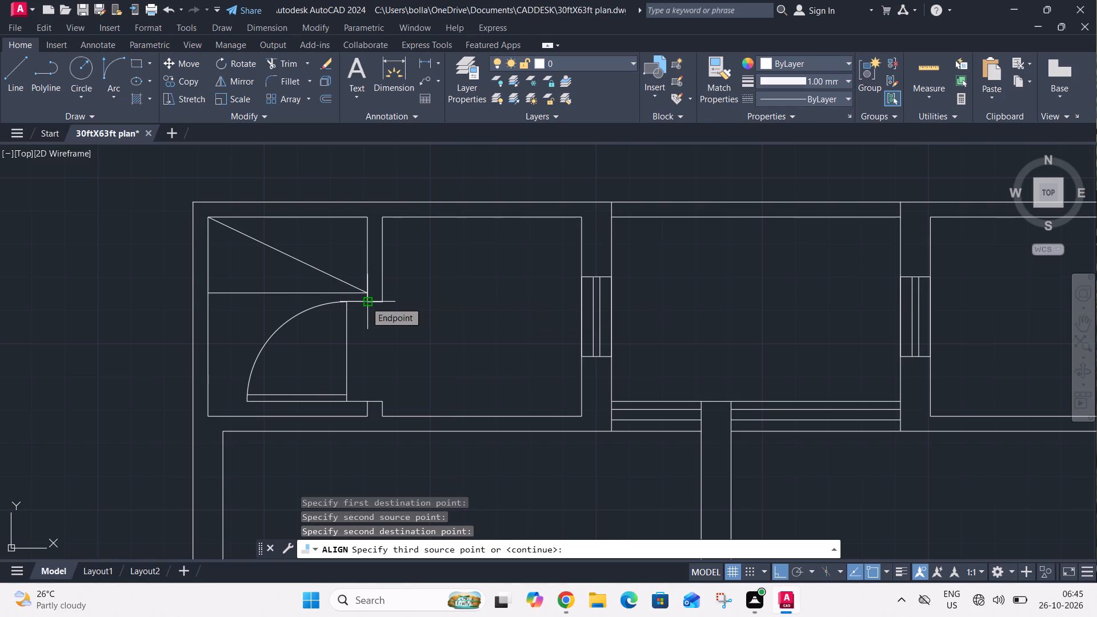
pyautogui.press('space')
pyautogui.moveTo(401, 334); pyautogui.dragTo(366, 302)
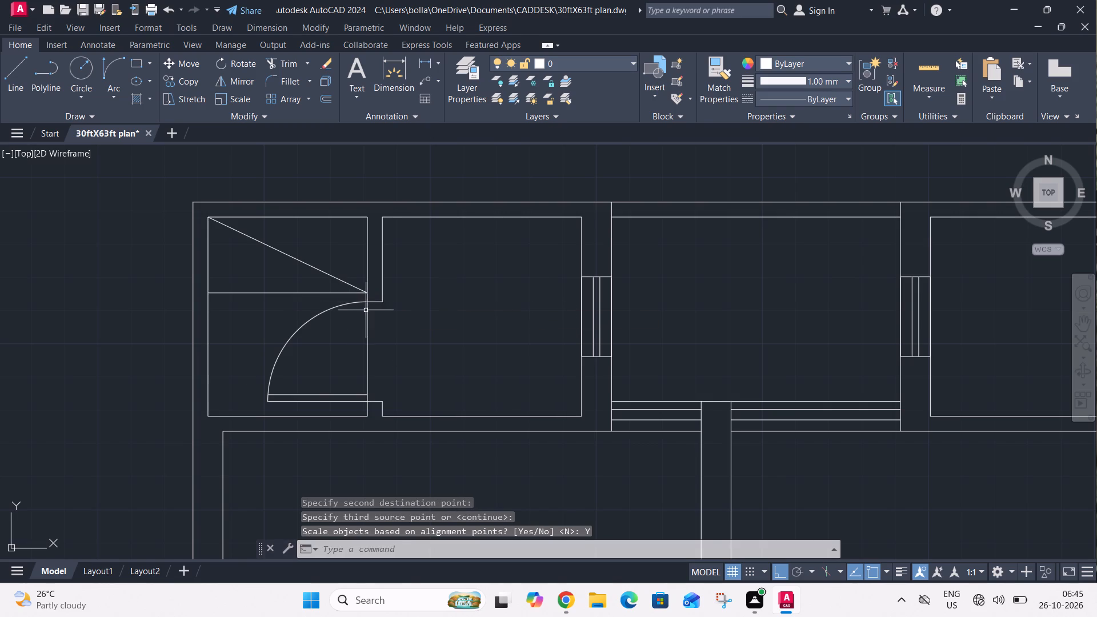
# Mirror the west door symbol about the vertical line across its opening, erasing the source objects, so it swings east.
pyautogui.click(377, 312)
pyautogui.click(272, 388)
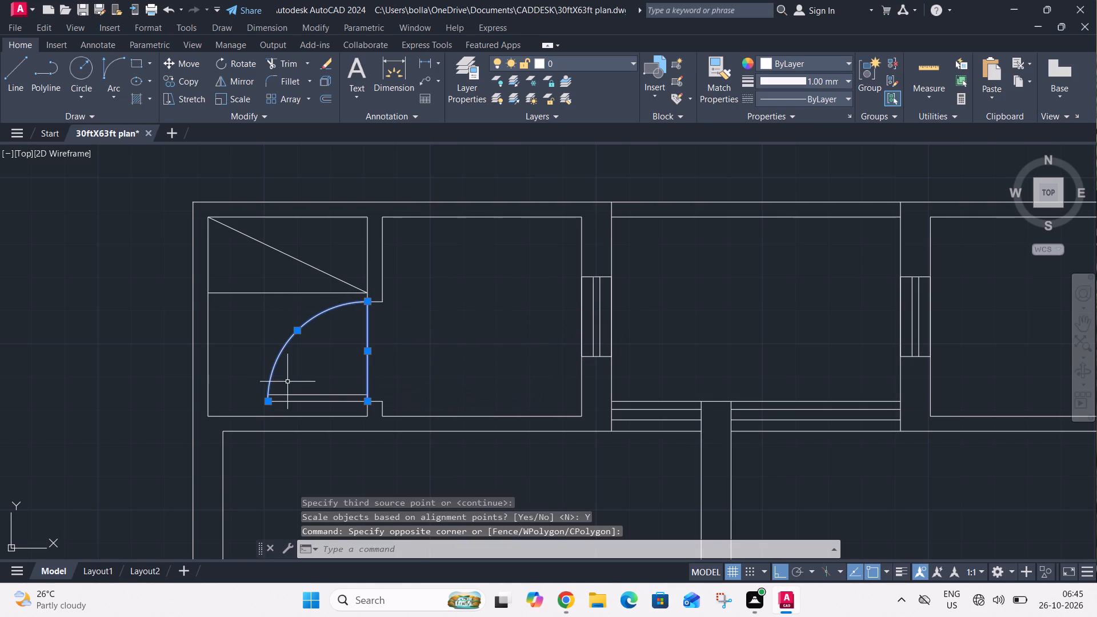
pyautogui.click(318, 383)
pyautogui.click(305, 404)
pyautogui.press('m')
pyautogui.press('i')
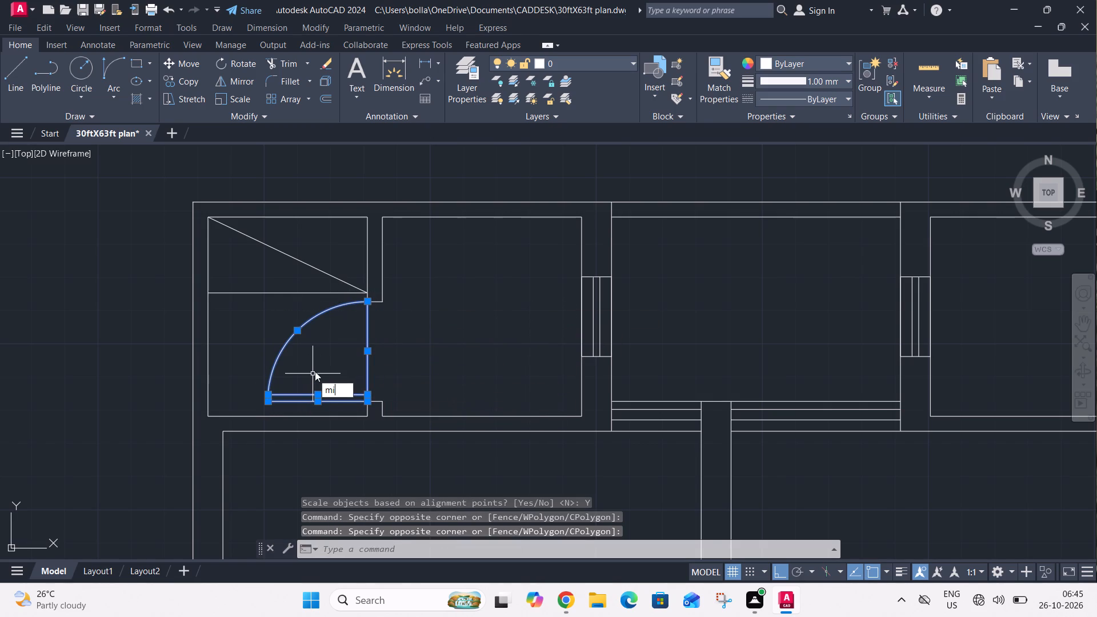
pyautogui.press('space')
pyautogui.click(366, 403)
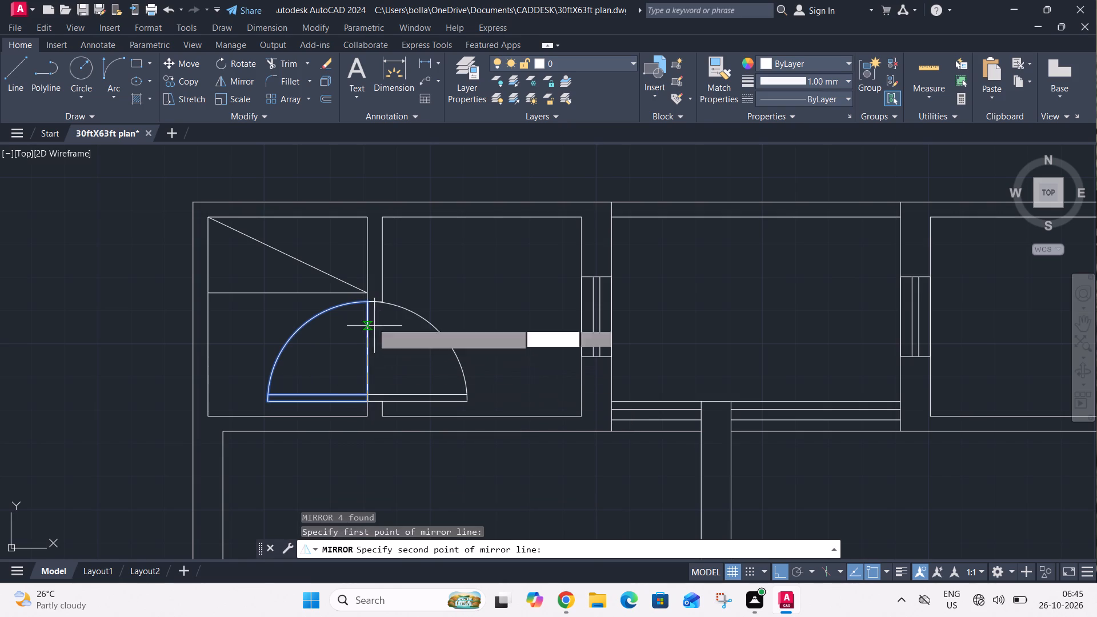
pyautogui.click(366, 299)
pyautogui.moveTo(387, 329); pyautogui.dragTo(366, 299)
# Hatch the central space between the two windows at the plan's north end with the ANSI37 pattern.
pyautogui.scroll(-3, 366, 299)
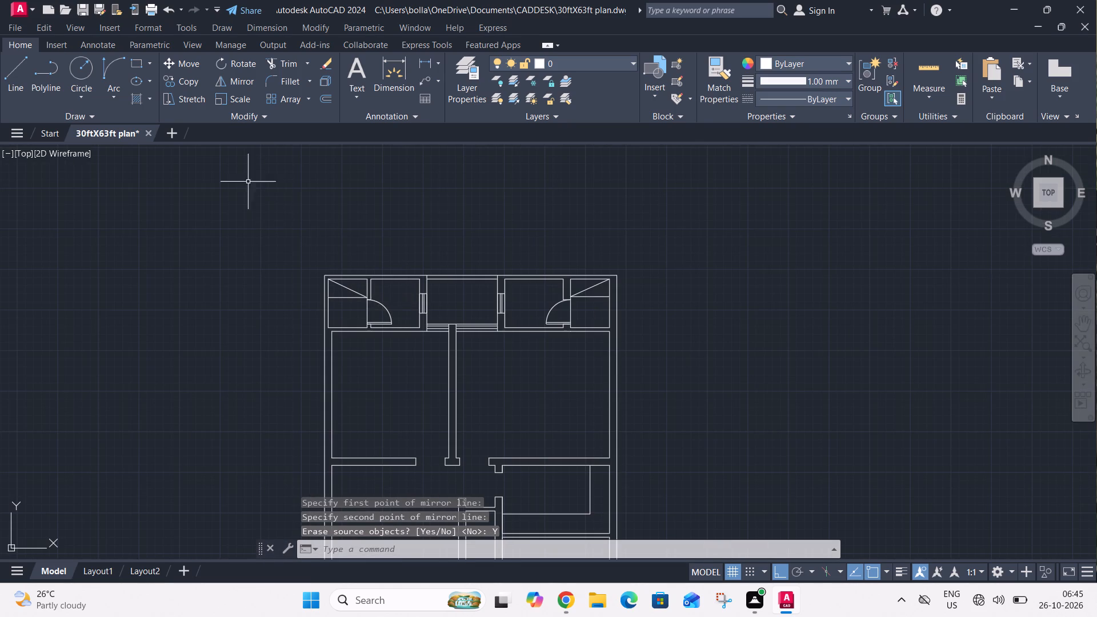
pyautogui.click(141, 96)
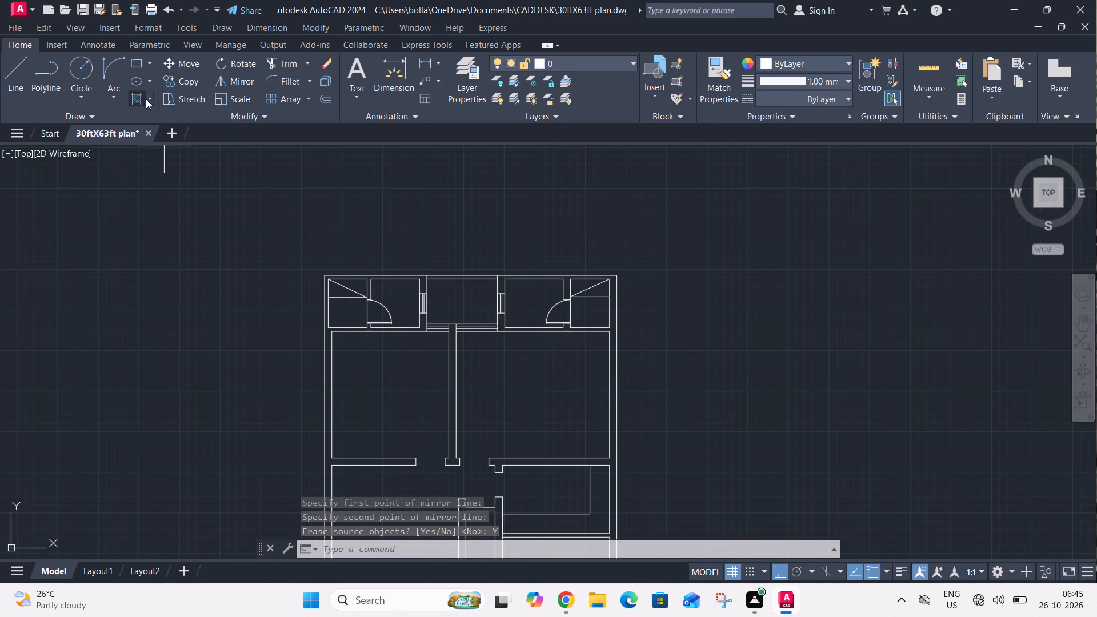
pyautogui.click(135, 102)
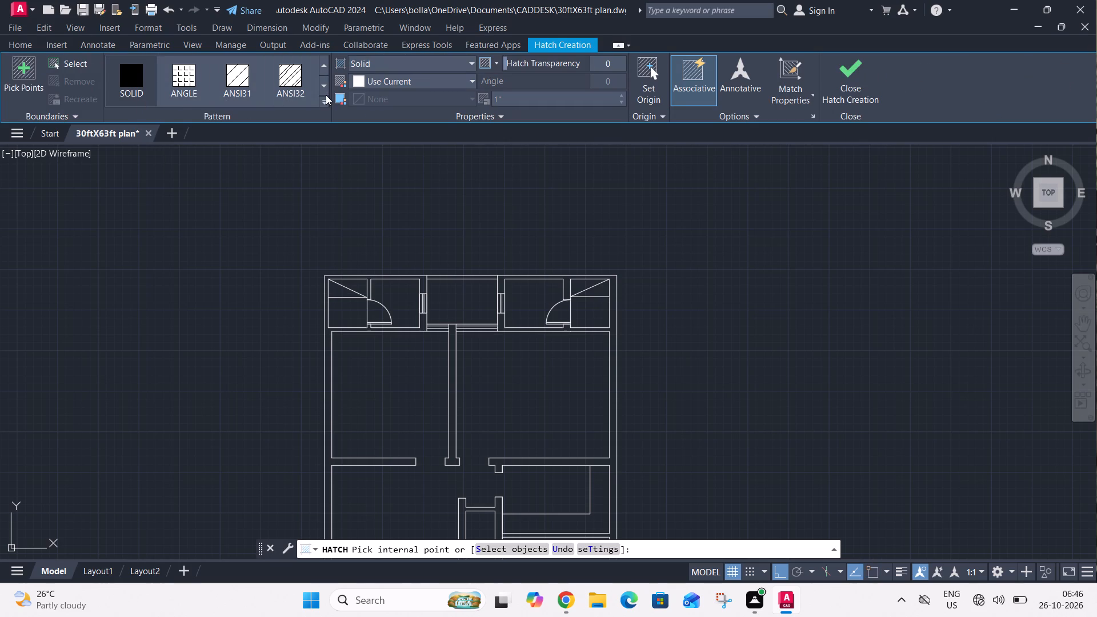
pyautogui.click(321, 103)
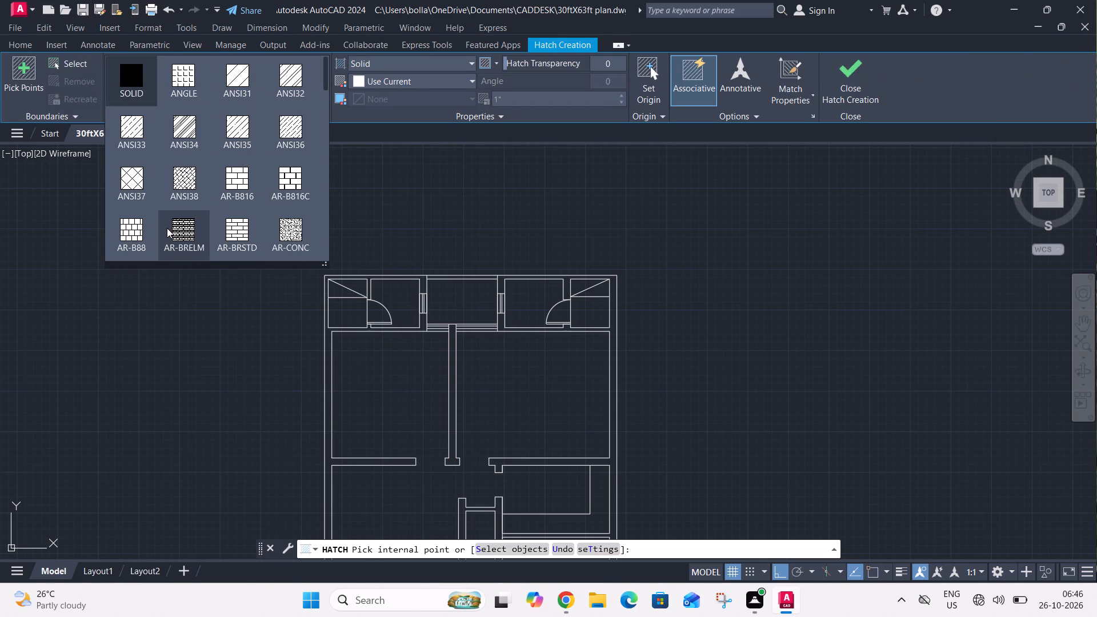
pyautogui.click(132, 186)
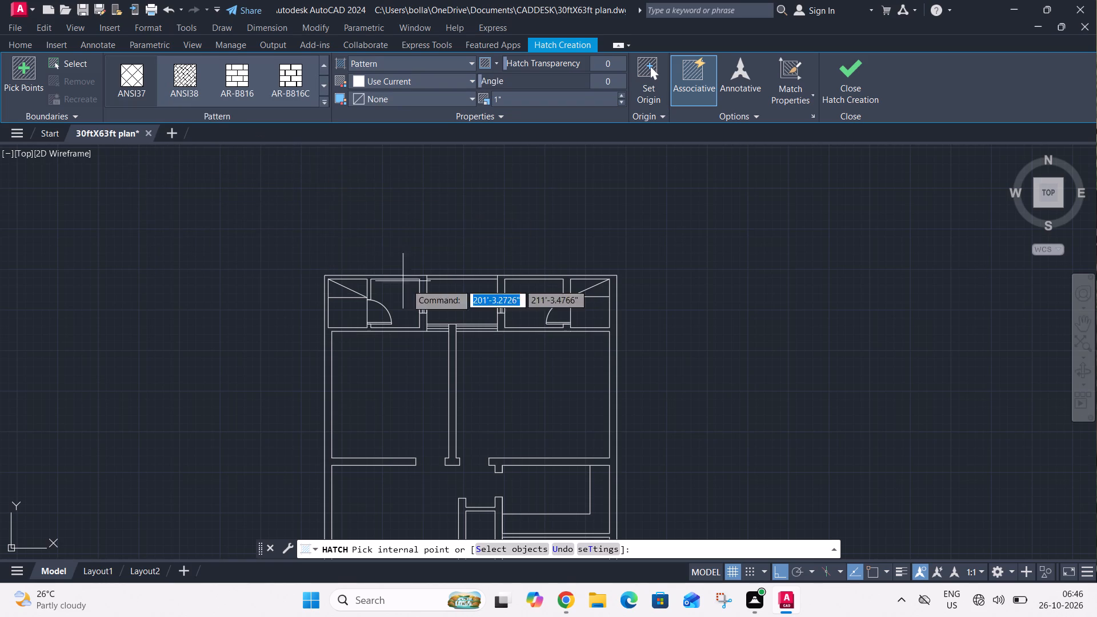
pyautogui.scroll(2, 456, 305)
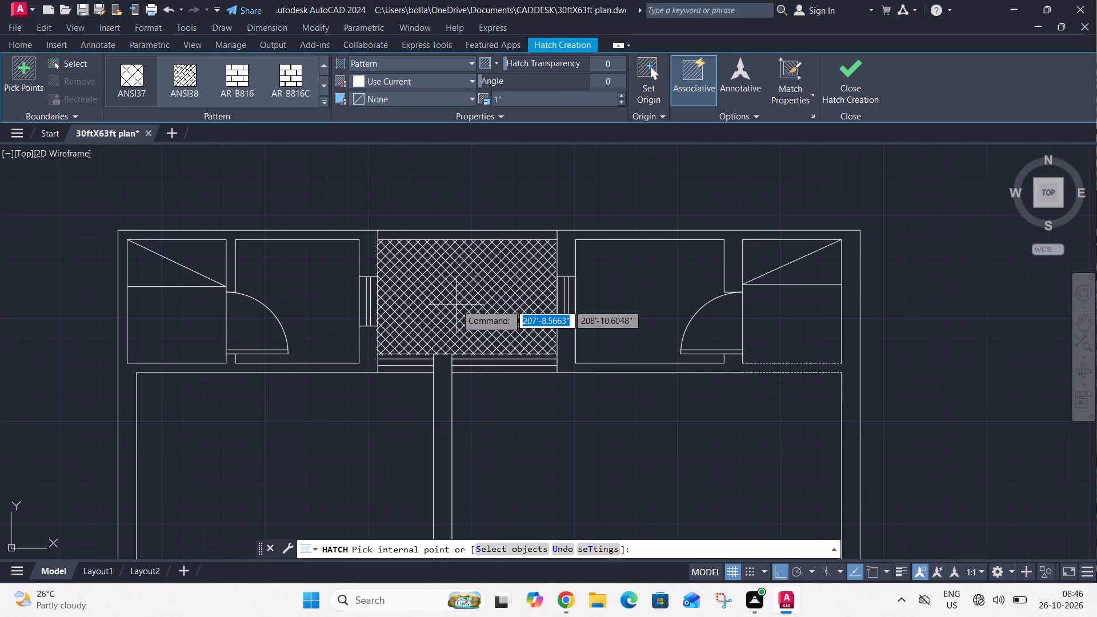
pyautogui.click(456, 305)
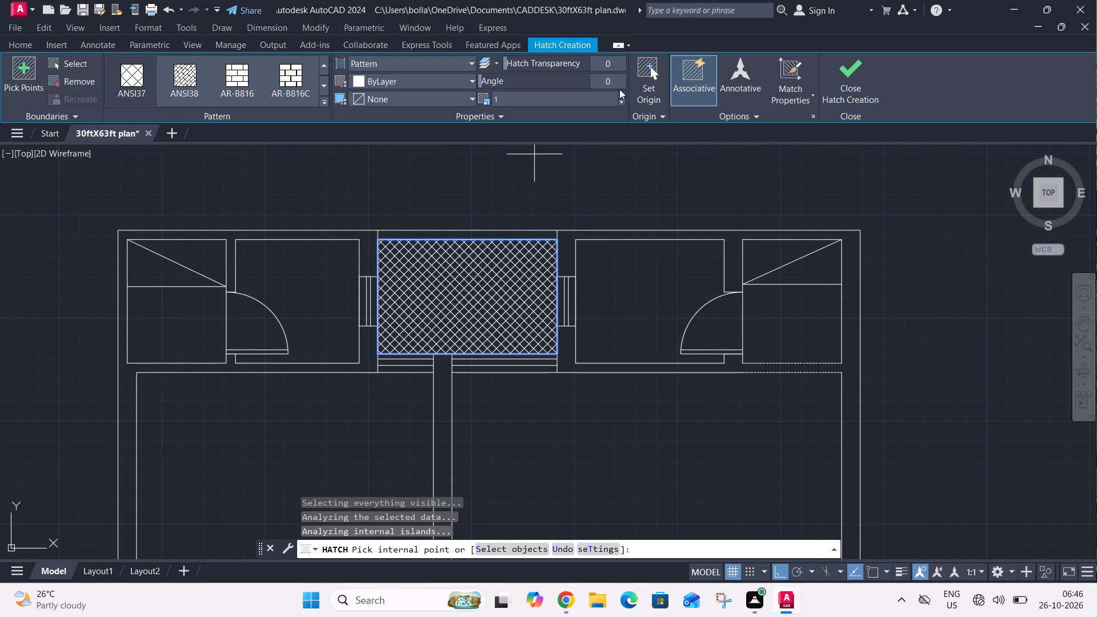
# Set the central space's hatch scale to 2.7.
pyautogui.tripleClick(621, 94)
pyautogui.tripleClick(621, 94)
pyautogui.tripleClick(621, 94)
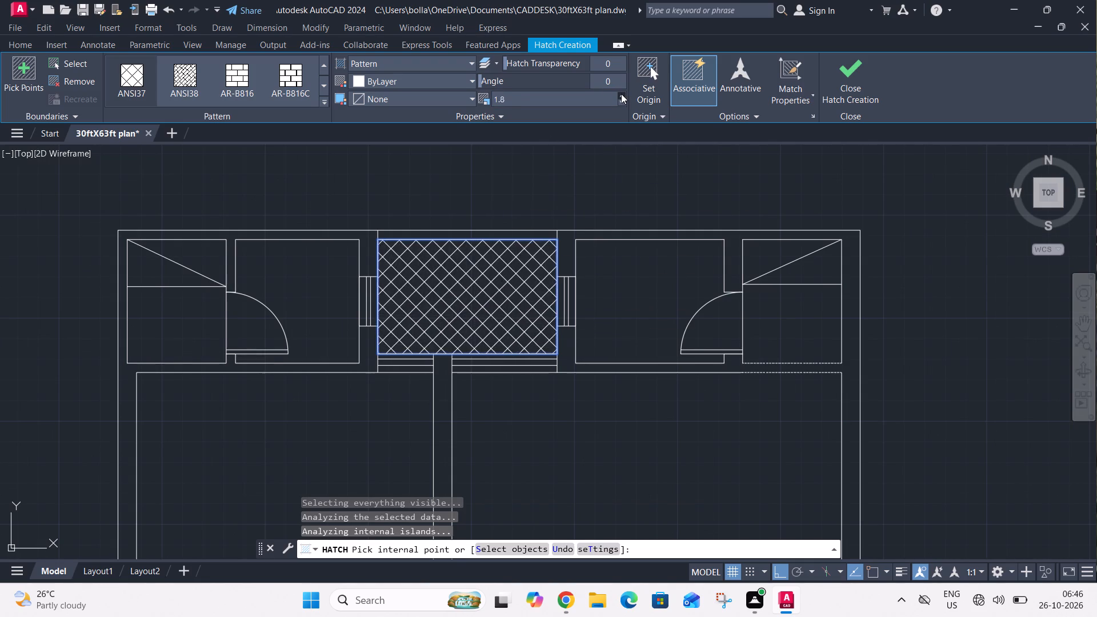
pyautogui.tripleClick(621, 94)
pyautogui.click(621, 94)
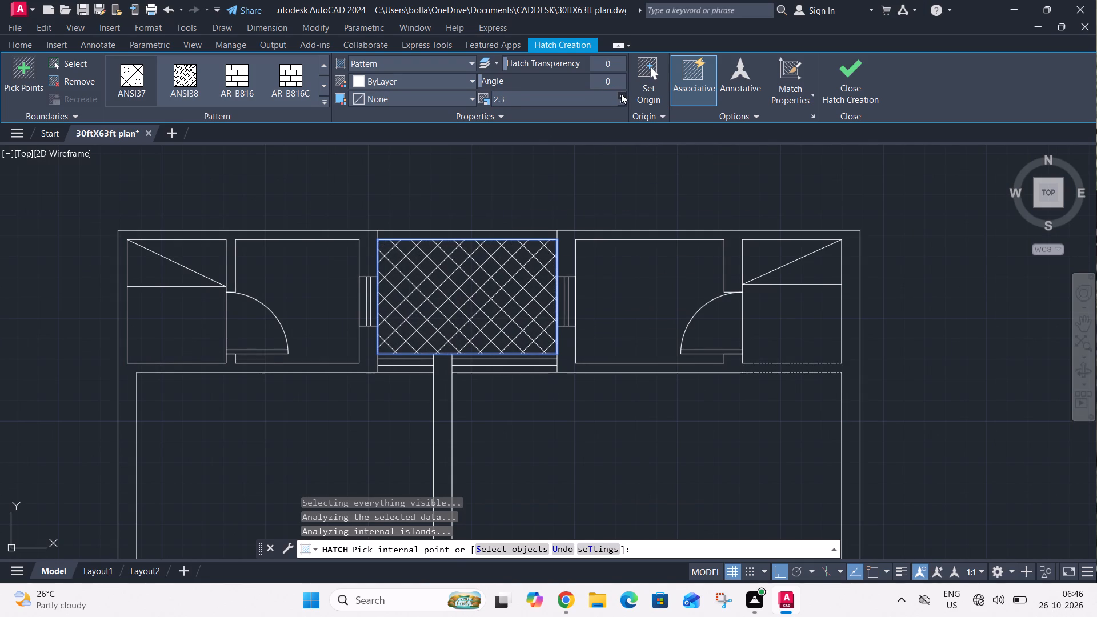
pyautogui.tripleClick(621, 94)
pyautogui.click(621, 94)
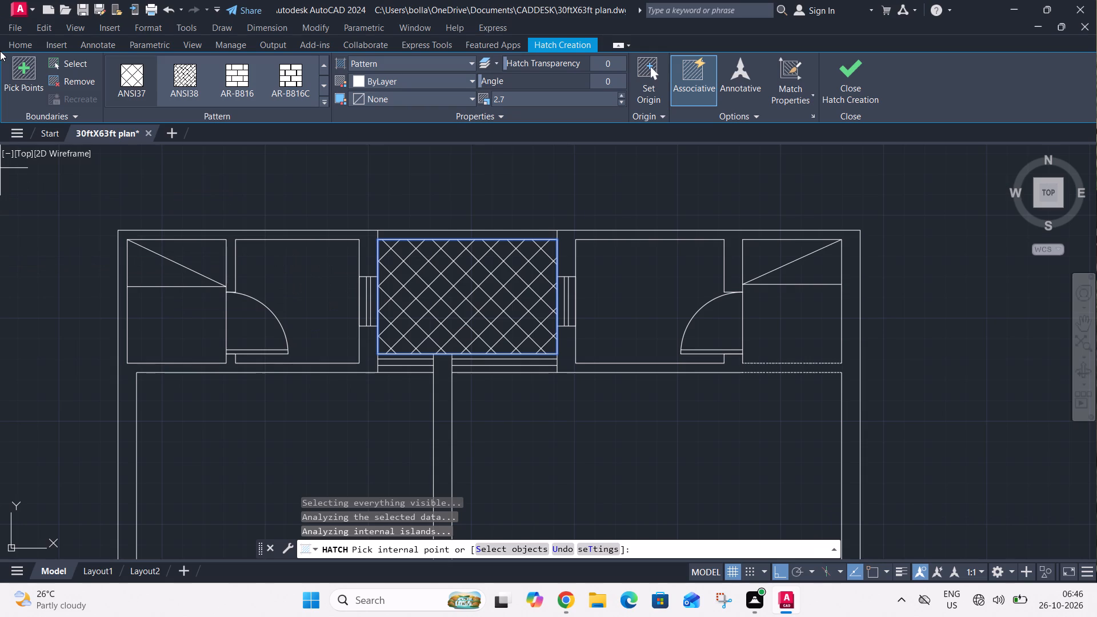
# Browse the available hatch patterns and preview alternatives for the central space's hatch.
pyautogui.click(323, 94)
pyautogui.click(325, 99)
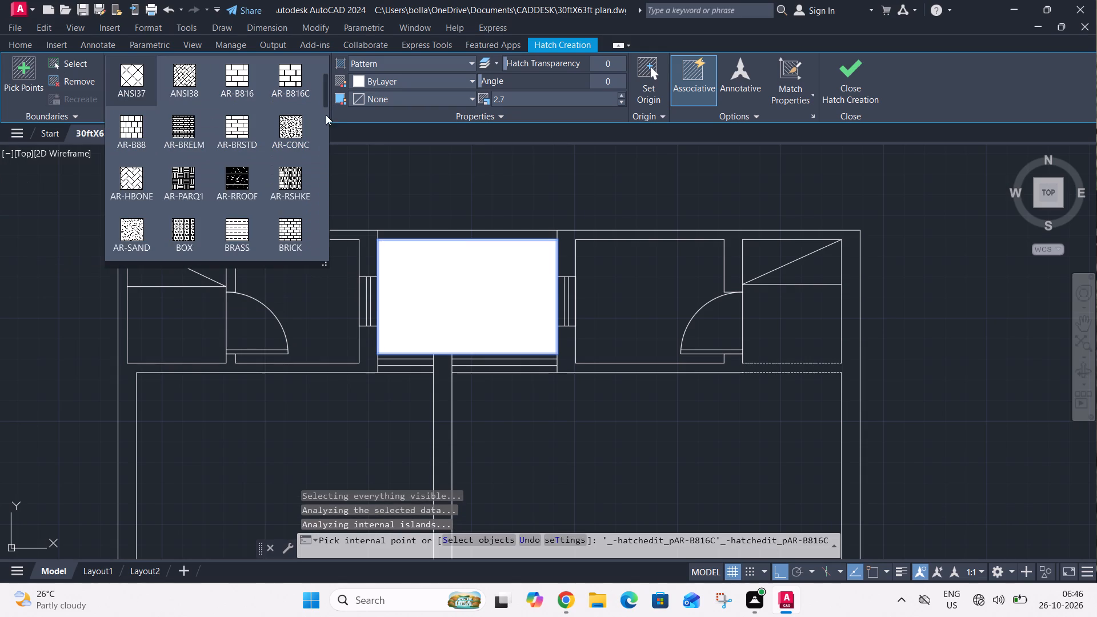
pyautogui.scroll(-1, 218, 172)
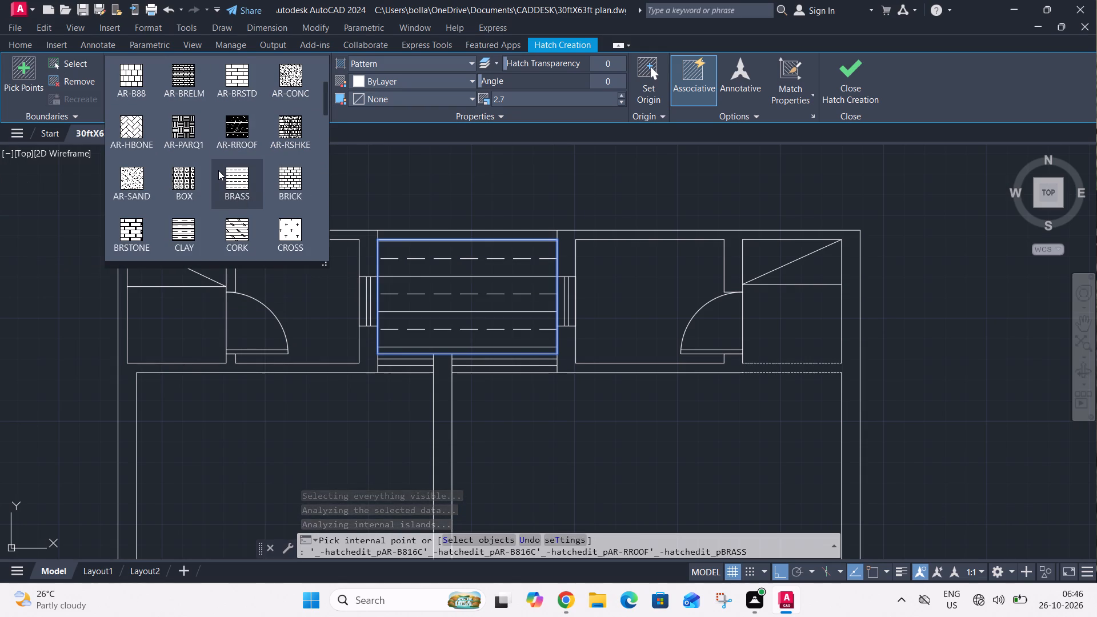
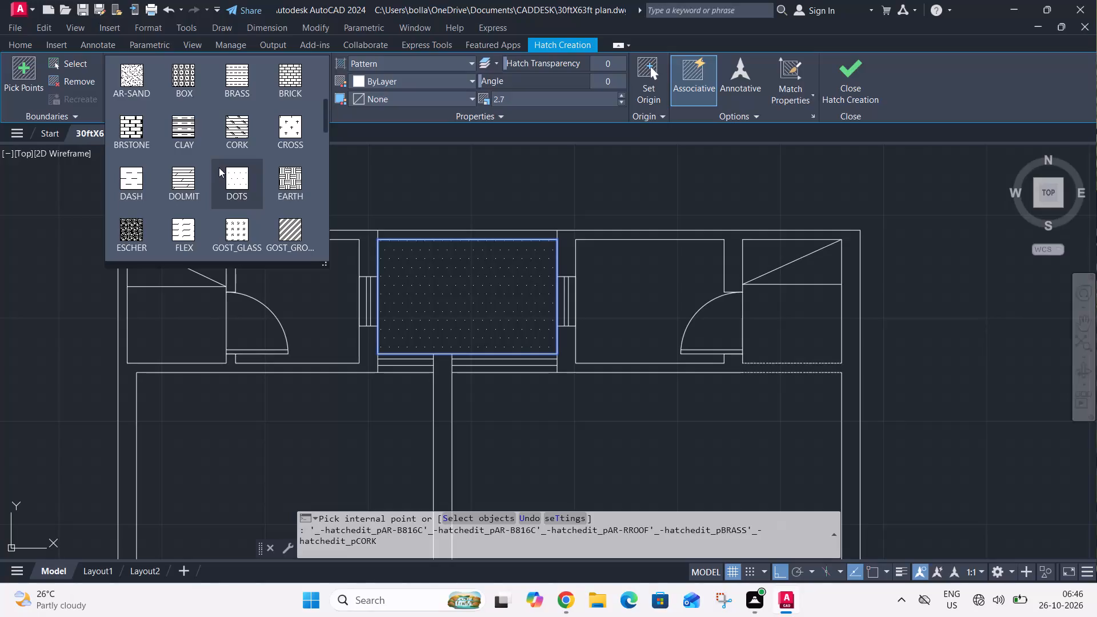
# Apply the GRATE hatch pattern to the area between the two top toilets and set its angle to 45.
pyautogui.scroll(-2, 219, 169)
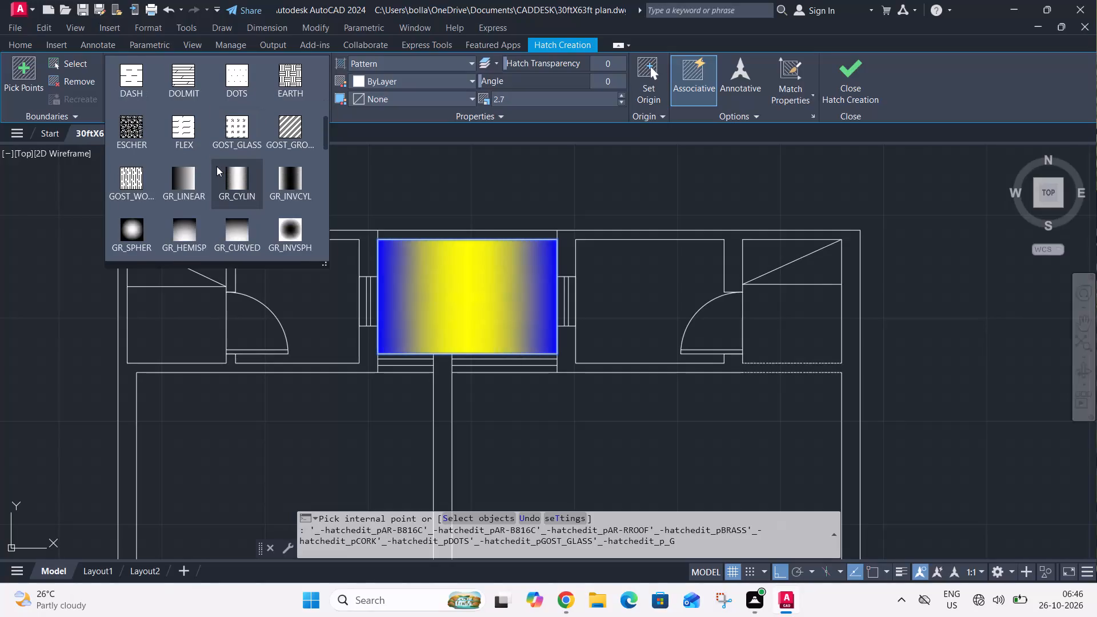
pyautogui.scroll(-2, 196, 137)
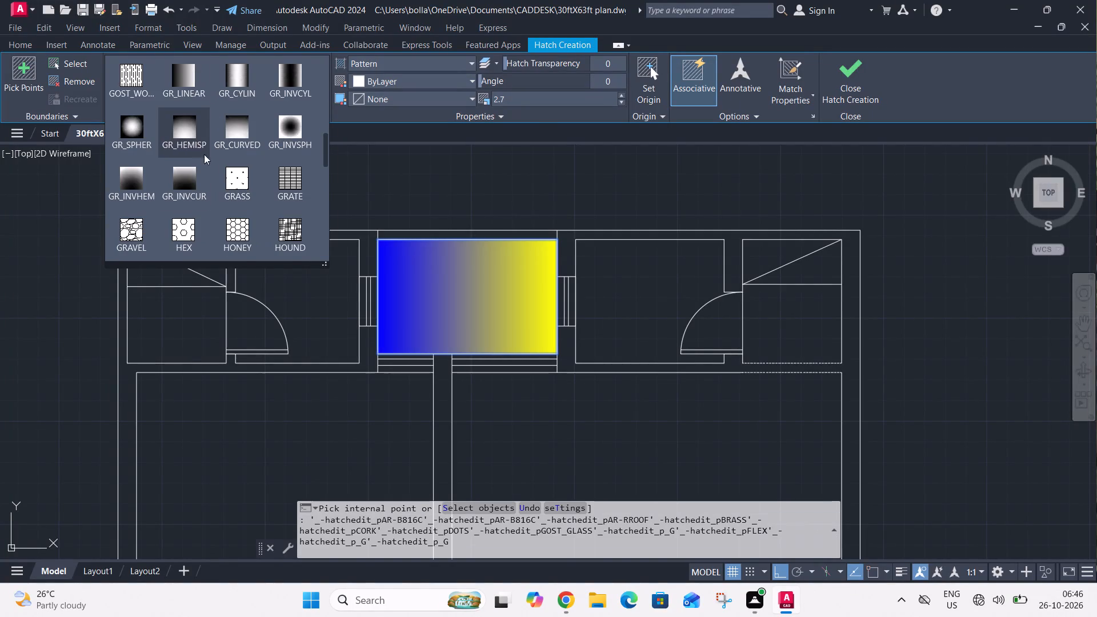
pyautogui.click(285, 182)
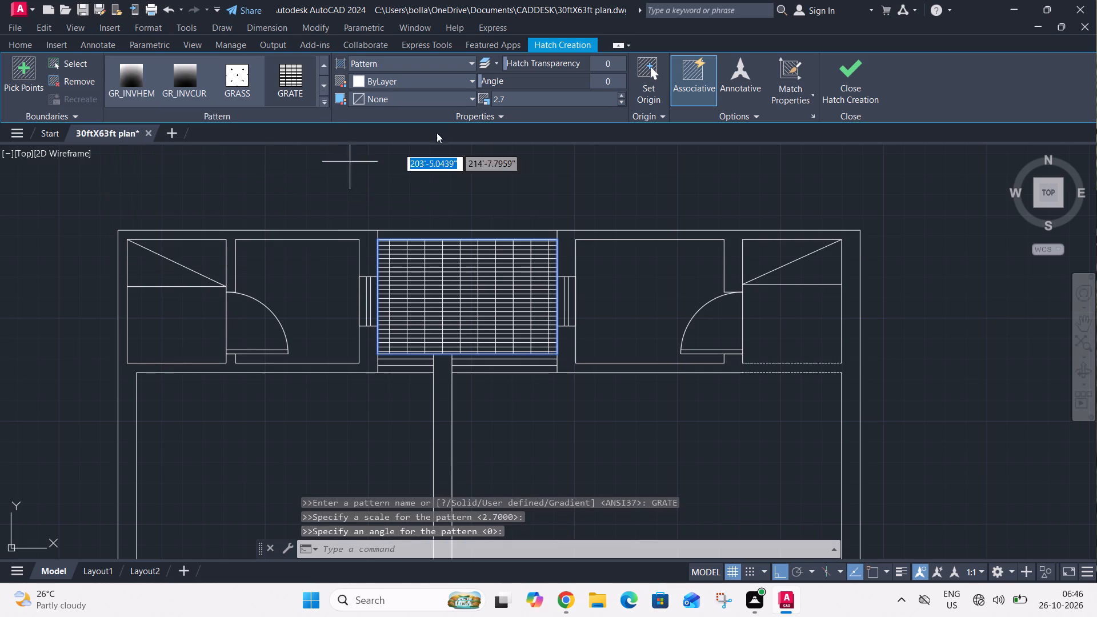
pyautogui.click(608, 87)
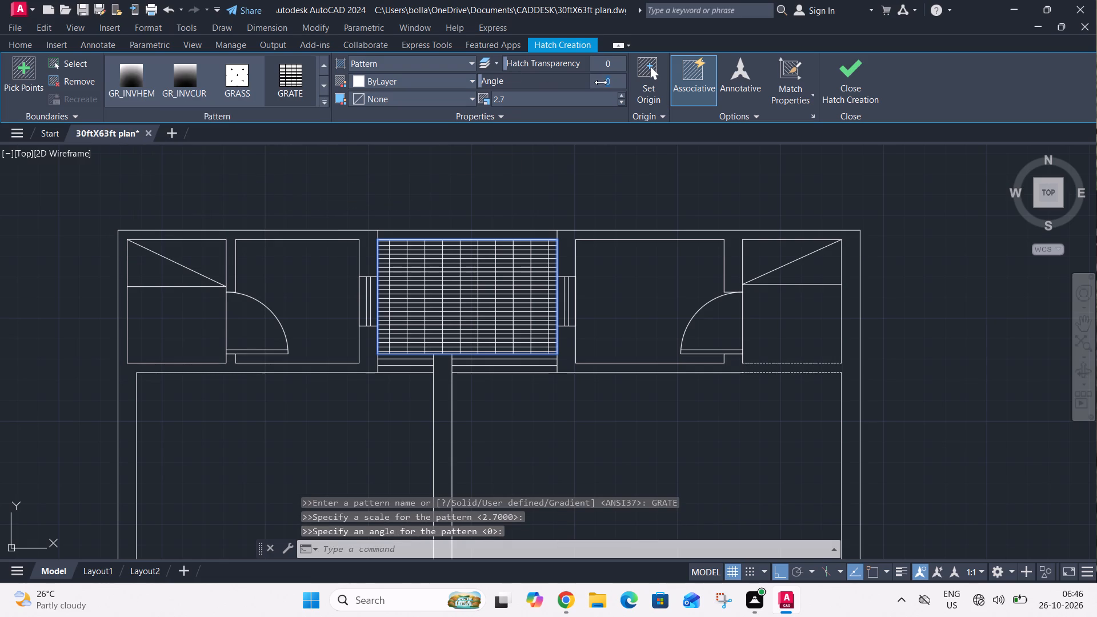
pyautogui.press('BackSpace')
pyautogui.write('45')
pyautogui.press('Return')
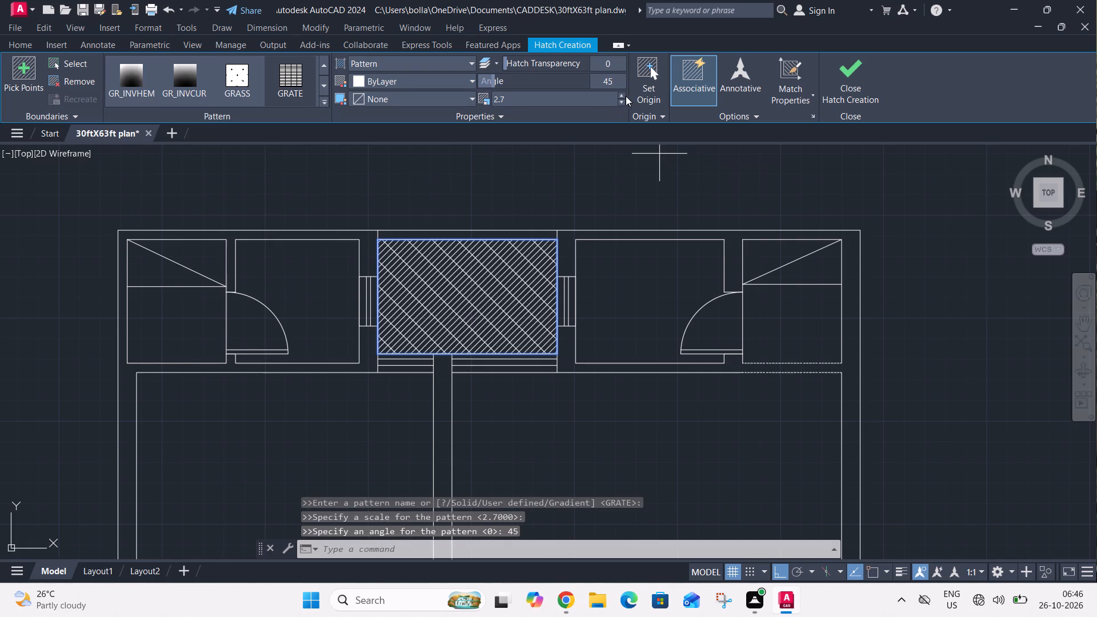
# Increase the GRATE hatch scale to 4.4 and finish the hatch.
pyautogui.tripleClick(622, 95)
pyautogui.doubleClick(622, 95)
pyautogui.tripleClick(622, 95)
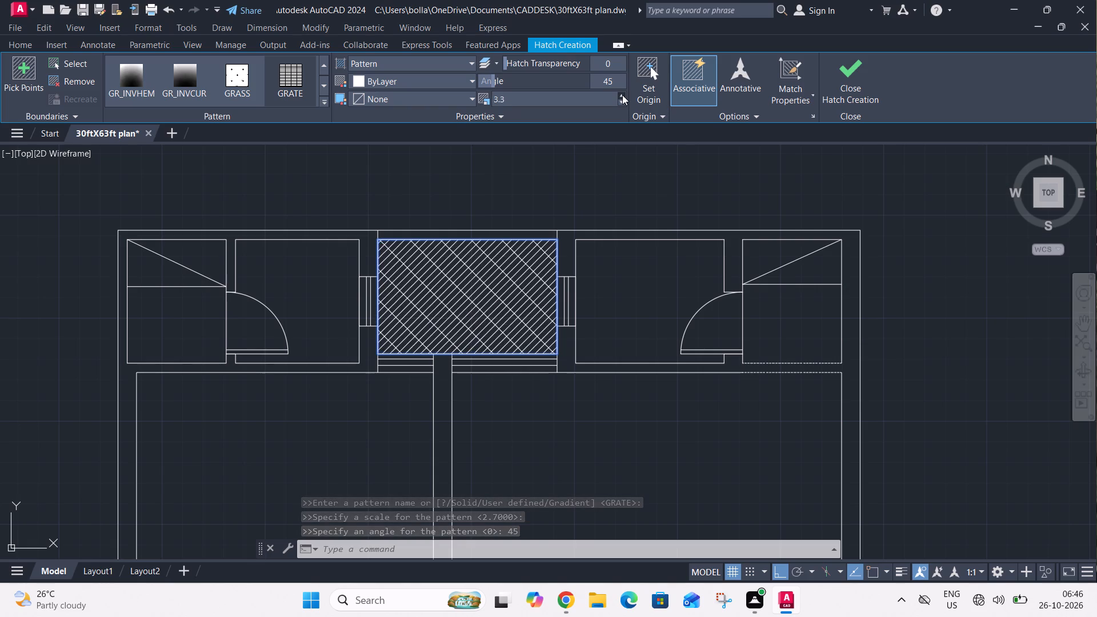
pyautogui.doubleClick(622, 95)
pyautogui.tripleClick(622, 95)
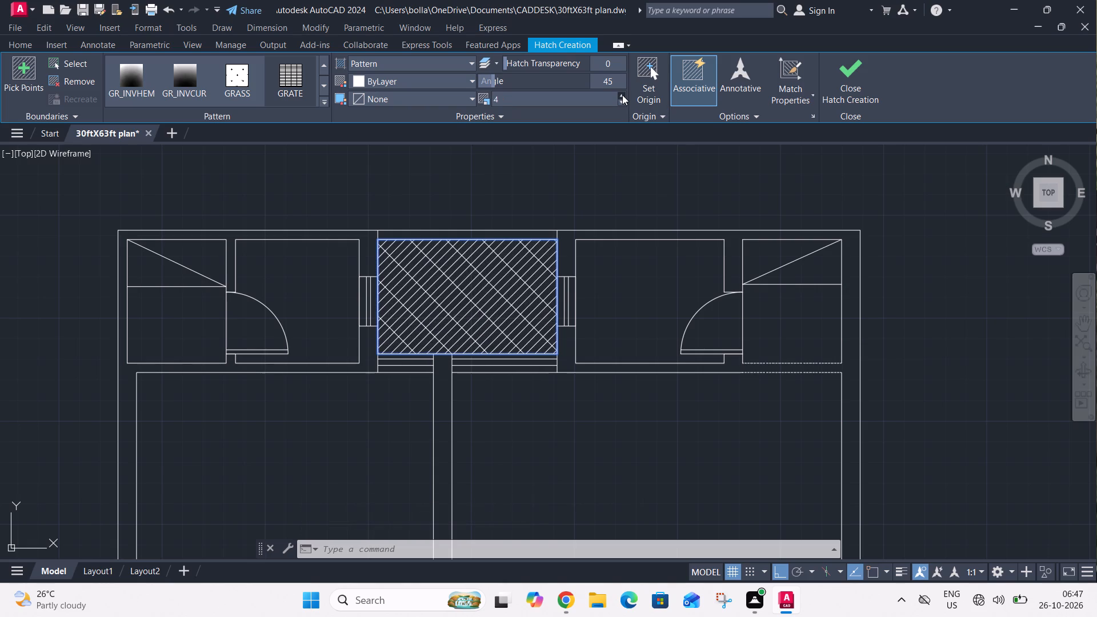
pyautogui.tripleClick(622, 95)
pyautogui.click(622, 95)
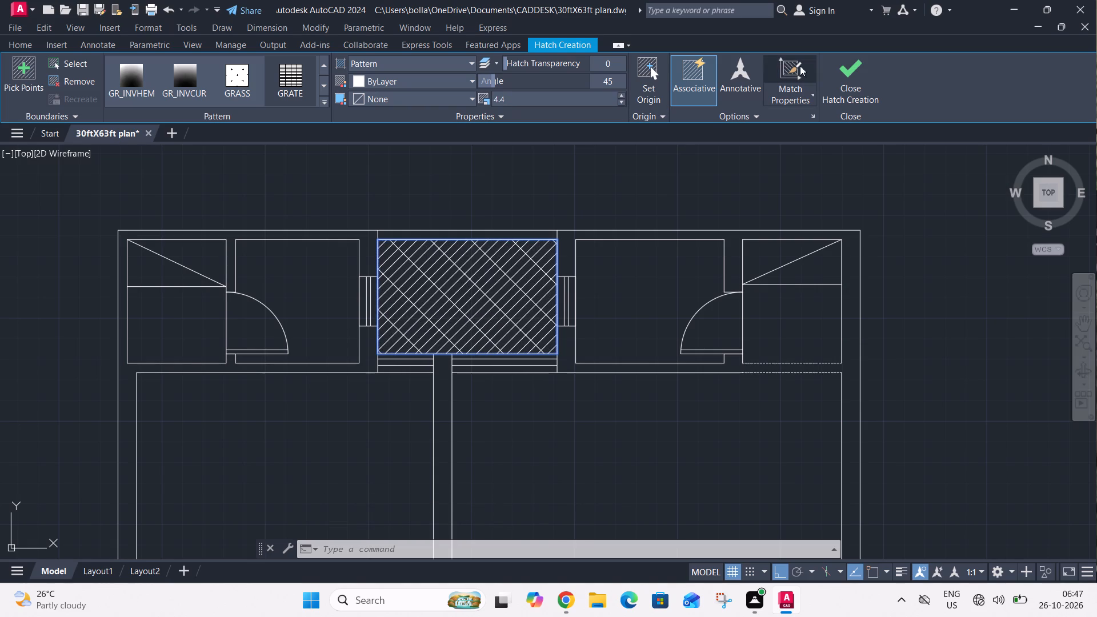
pyautogui.click(843, 86)
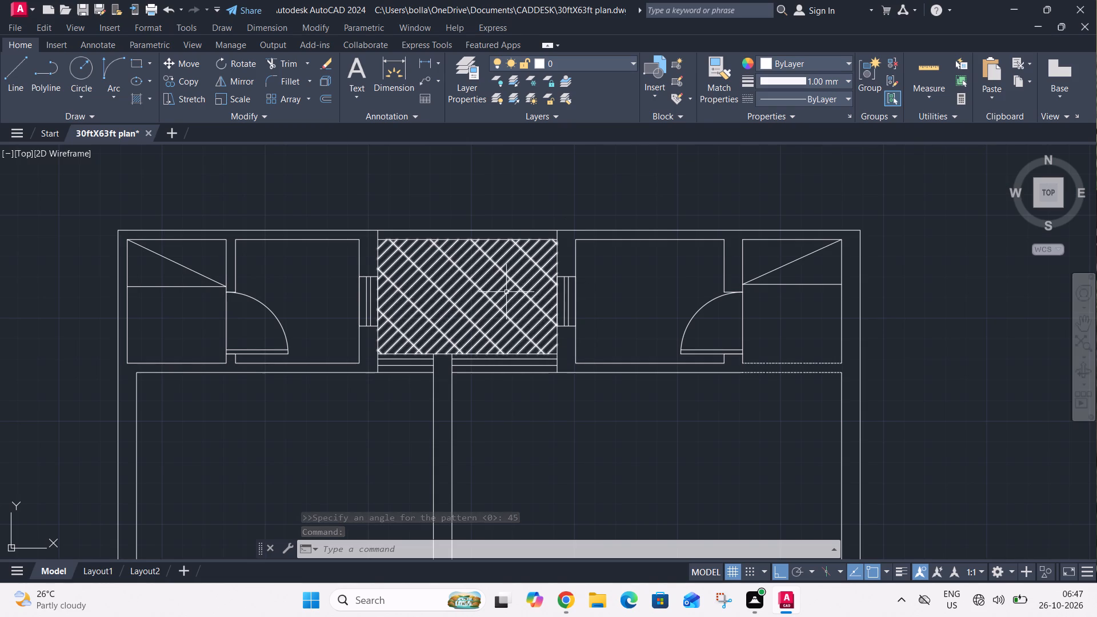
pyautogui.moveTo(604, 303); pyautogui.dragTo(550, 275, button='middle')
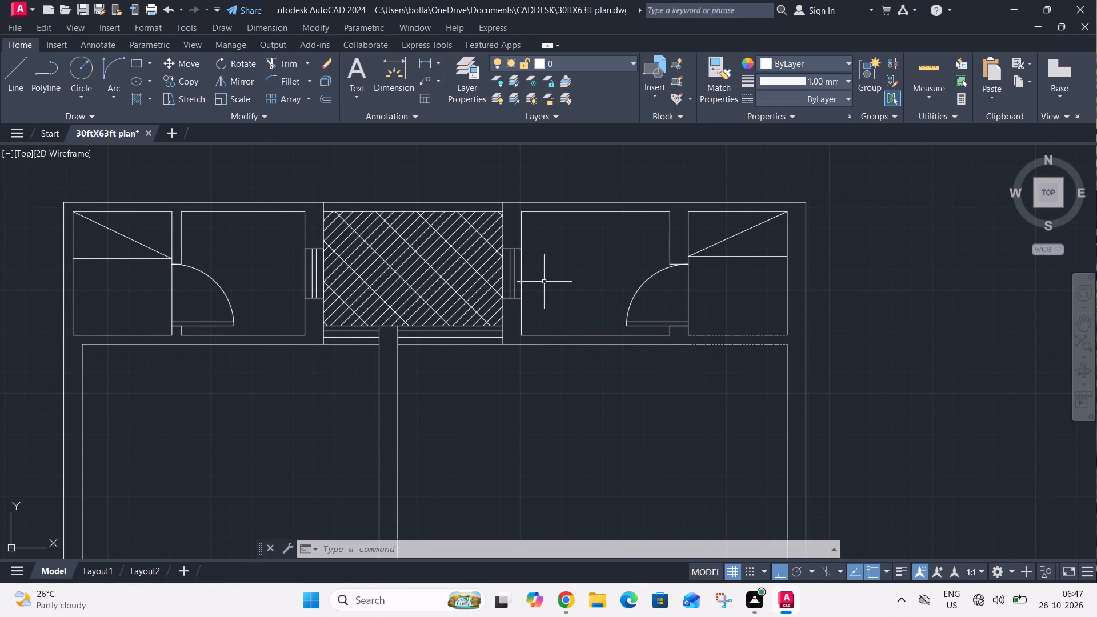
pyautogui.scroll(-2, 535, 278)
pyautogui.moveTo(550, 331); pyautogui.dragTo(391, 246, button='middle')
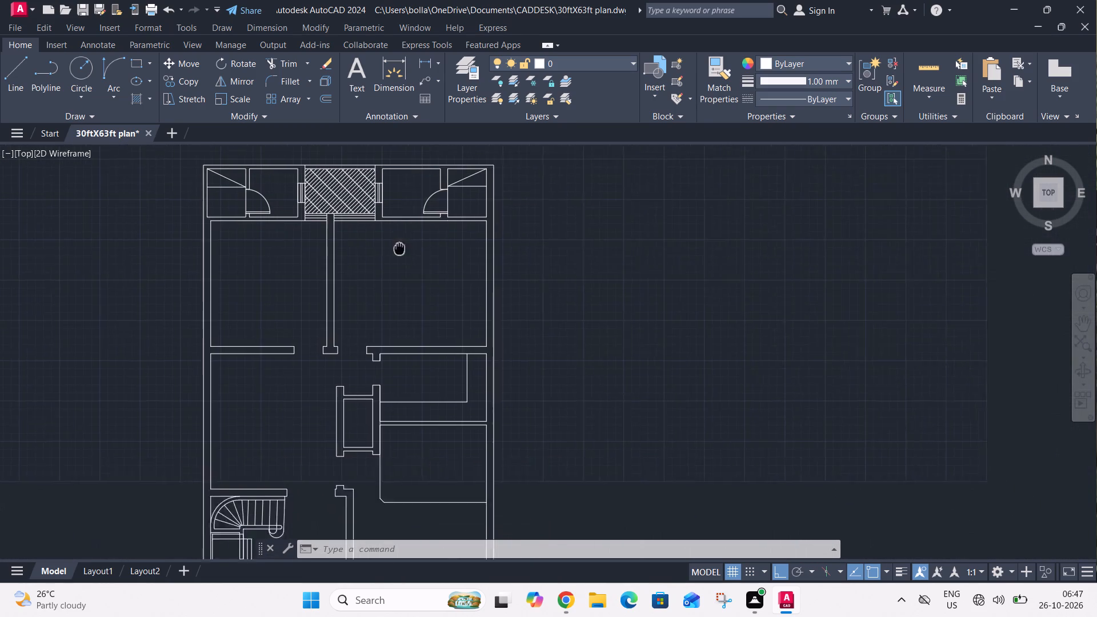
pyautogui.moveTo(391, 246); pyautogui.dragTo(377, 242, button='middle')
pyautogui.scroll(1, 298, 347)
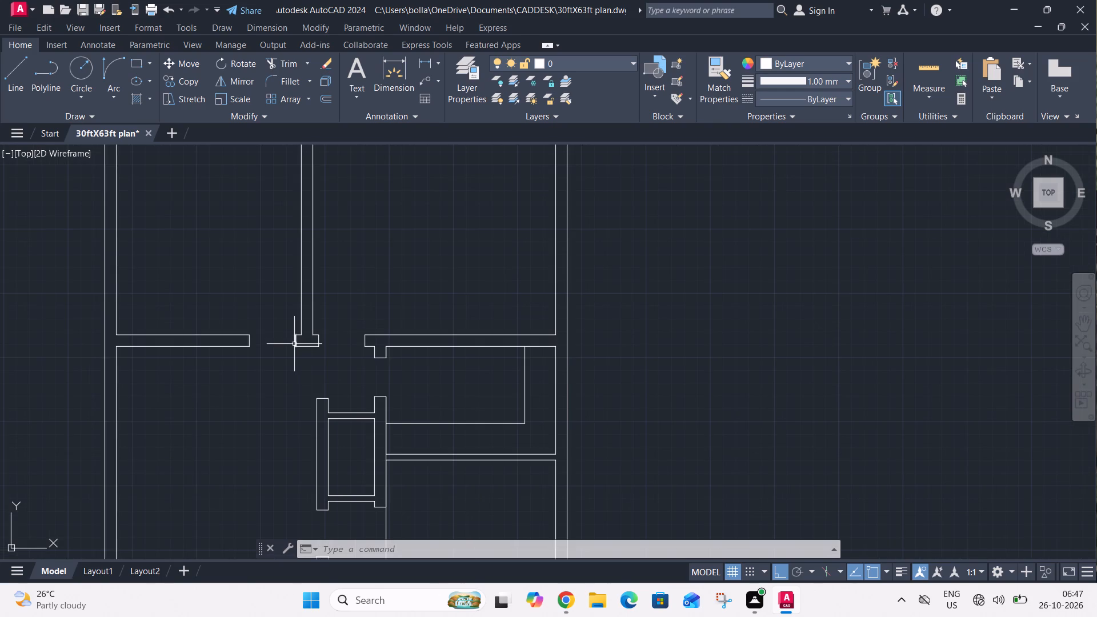
# Open the drawing "All blocks and items" from the Downloads folder.
pyautogui.press('o')
pyautogui.press('Escape')
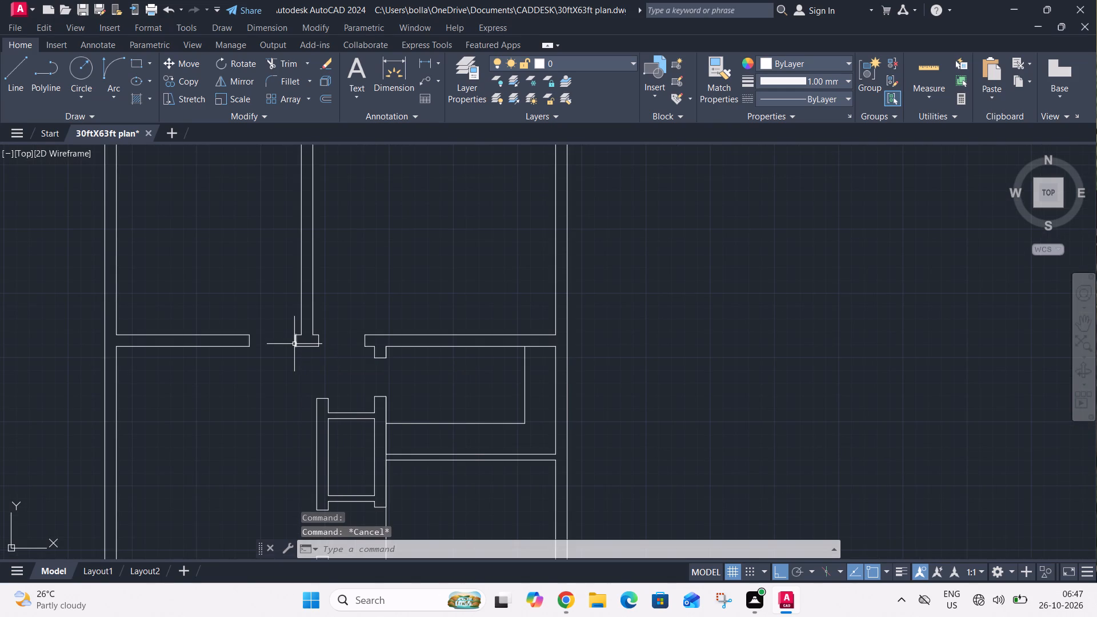
pyautogui.hotkey('ctrl', 'o')
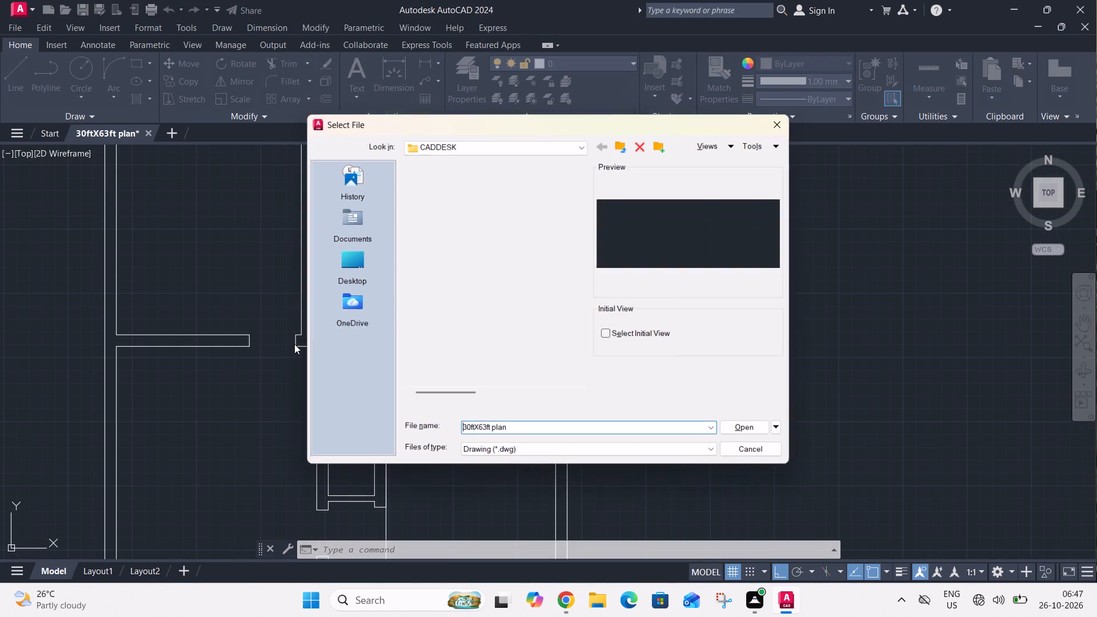
pyautogui.click(349, 262)
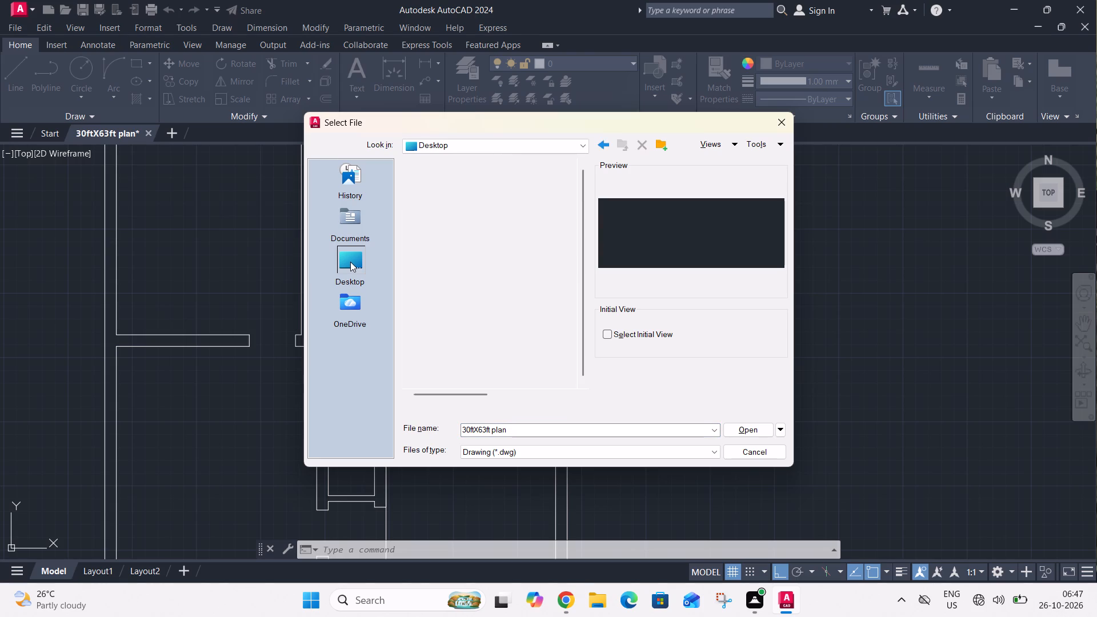
pyautogui.click(461, 253)
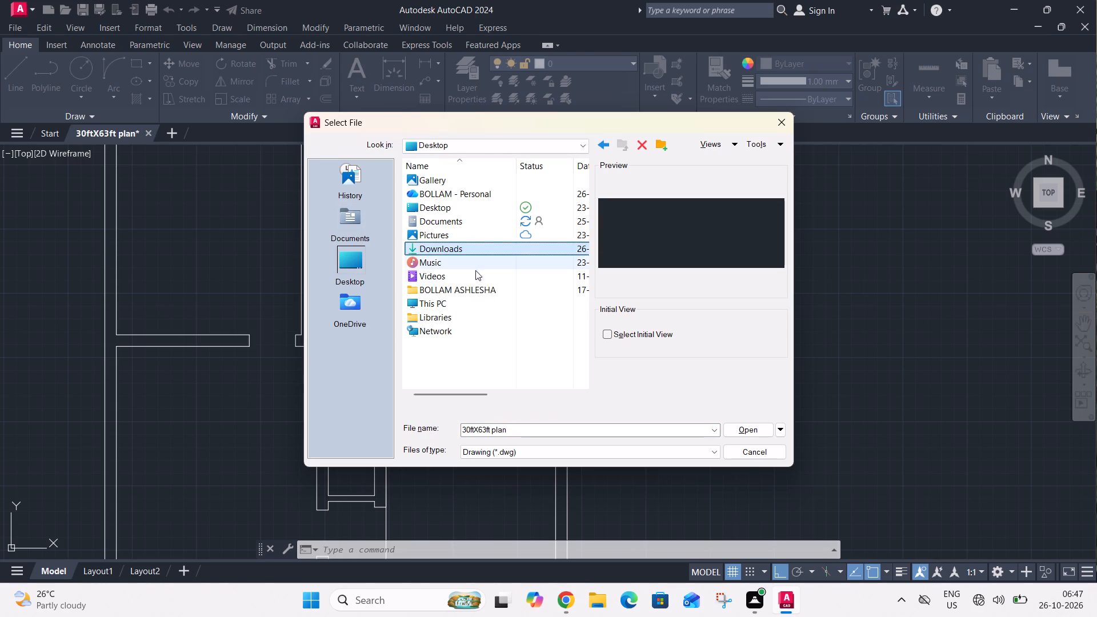
pyautogui.click(742, 433)
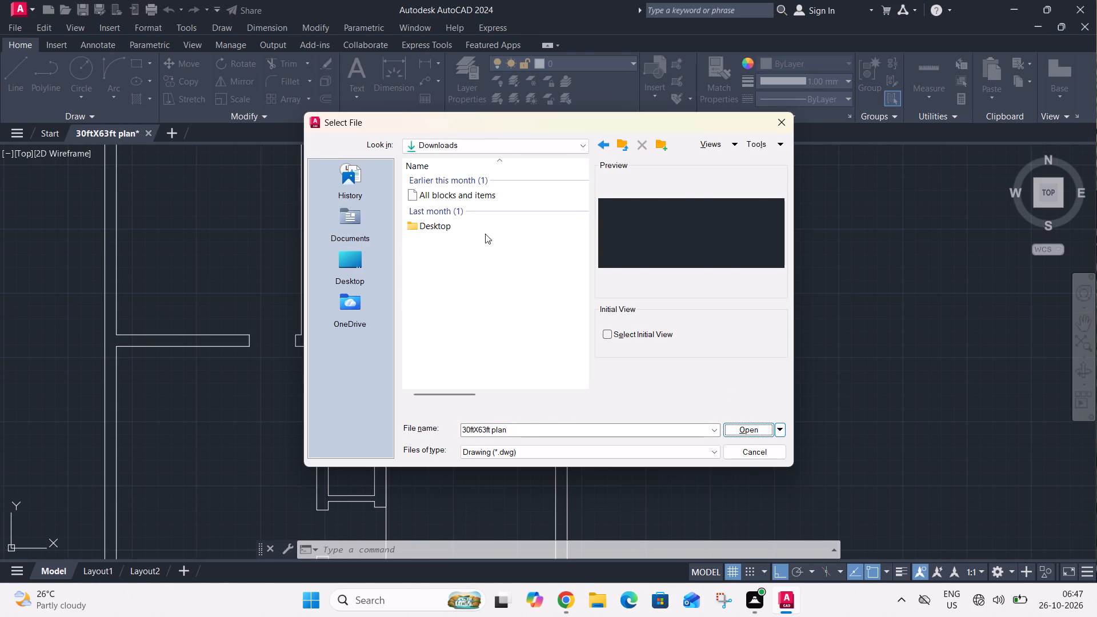
pyautogui.click(438, 197)
pyautogui.click(753, 427)
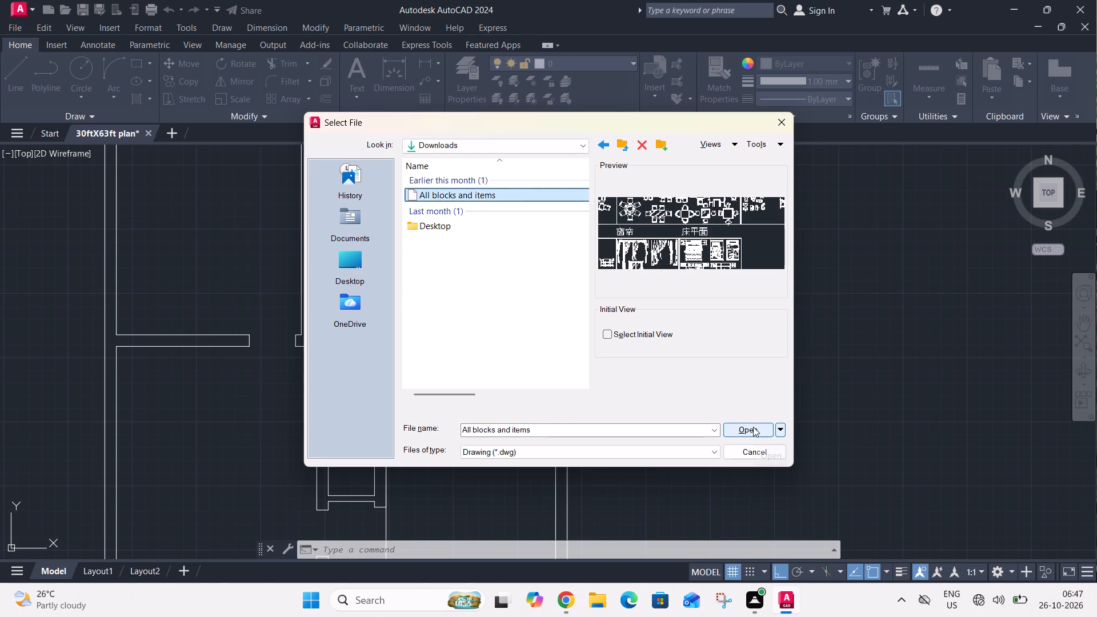
pyautogui.scroll(-2, 623, 351)
pyautogui.click(591, 325)
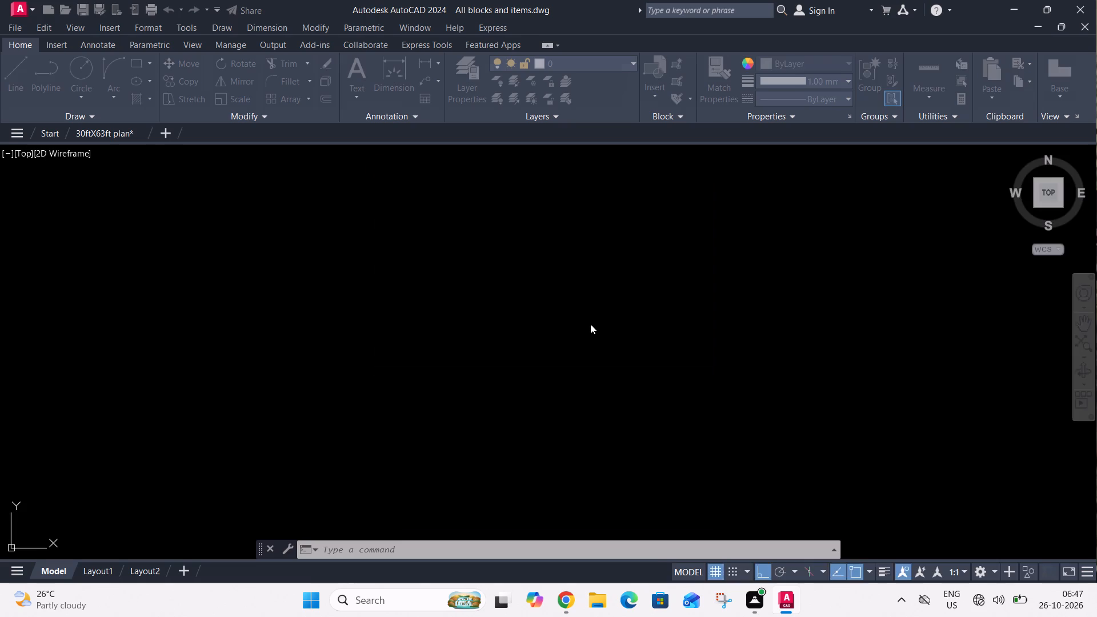
# Select the plan-view double bed with two bedside tables and a circle-patterned cover, beside the round bed.
pyautogui.scroll(-4, 590, 323)
pyautogui.moveTo(650, 393); pyautogui.dragTo(537, 269, button='middle')
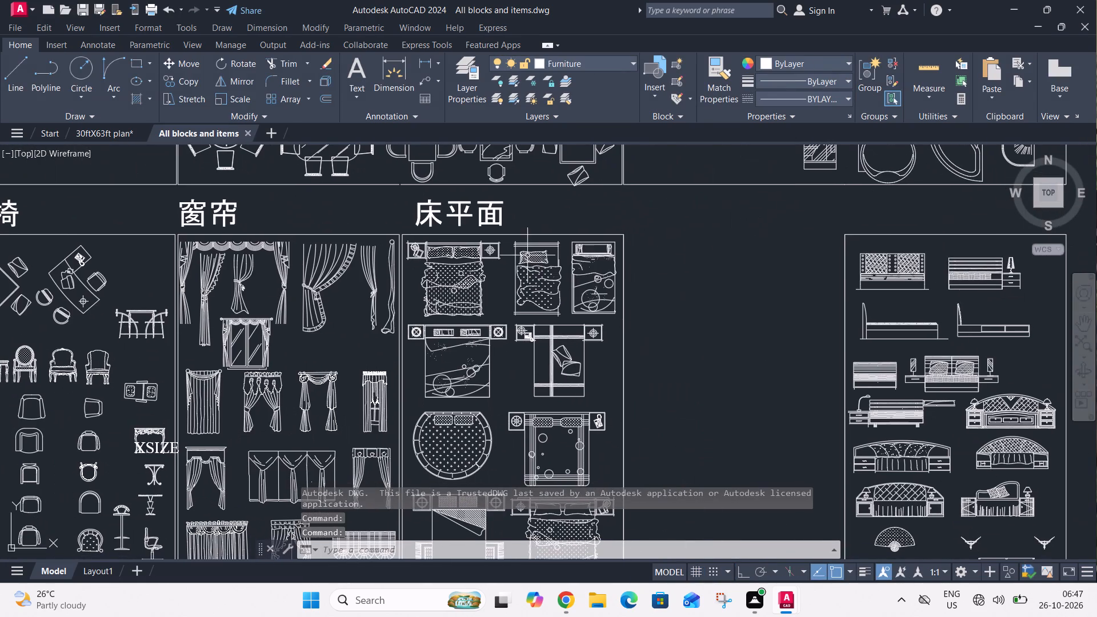
pyautogui.scroll(1, 532, 380)
pyautogui.moveTo(508, 322); pyautogui.dragTo(480, 245, button='middle')
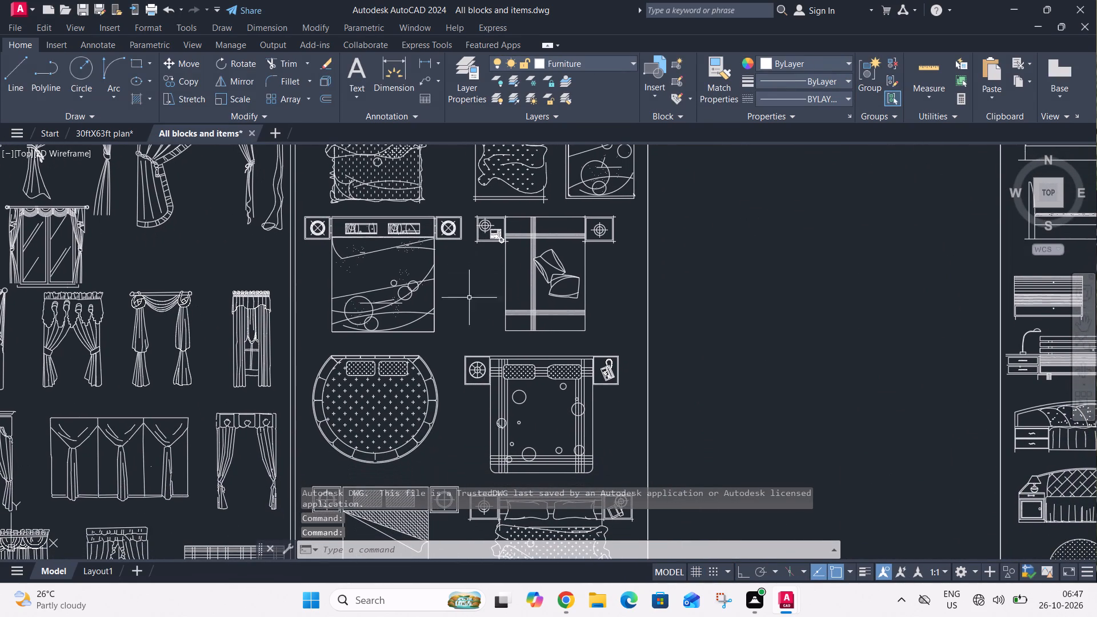
pyautogui.moveTo(474, 342); pyautogui.dragTo(443, 239, button='middle')
pyautogui.click(421, 240)
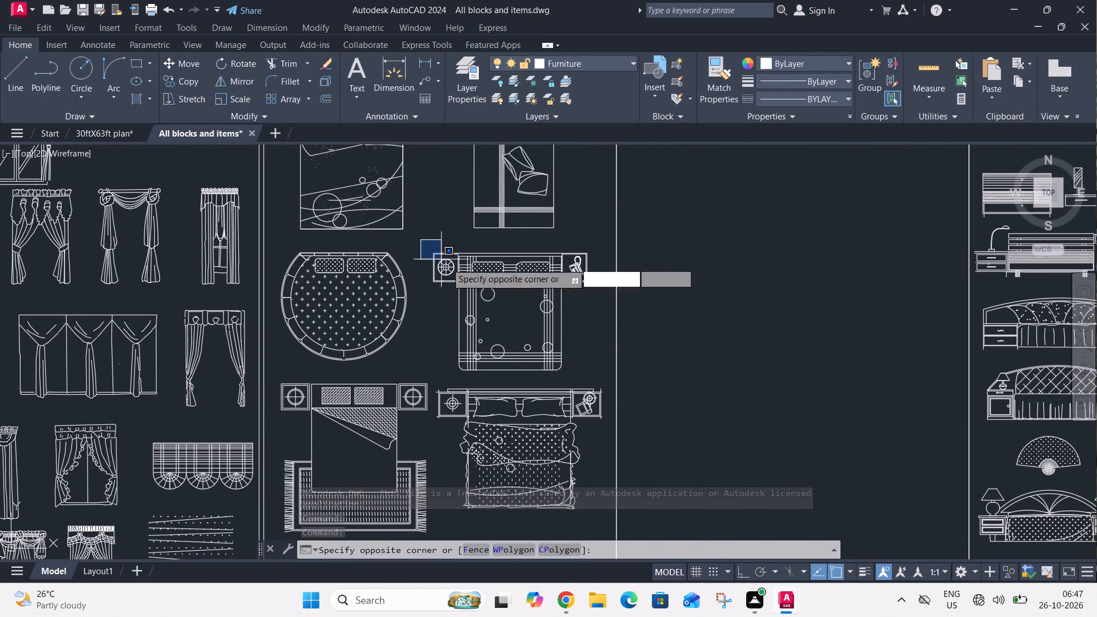
pyautogui.click(602, 374)
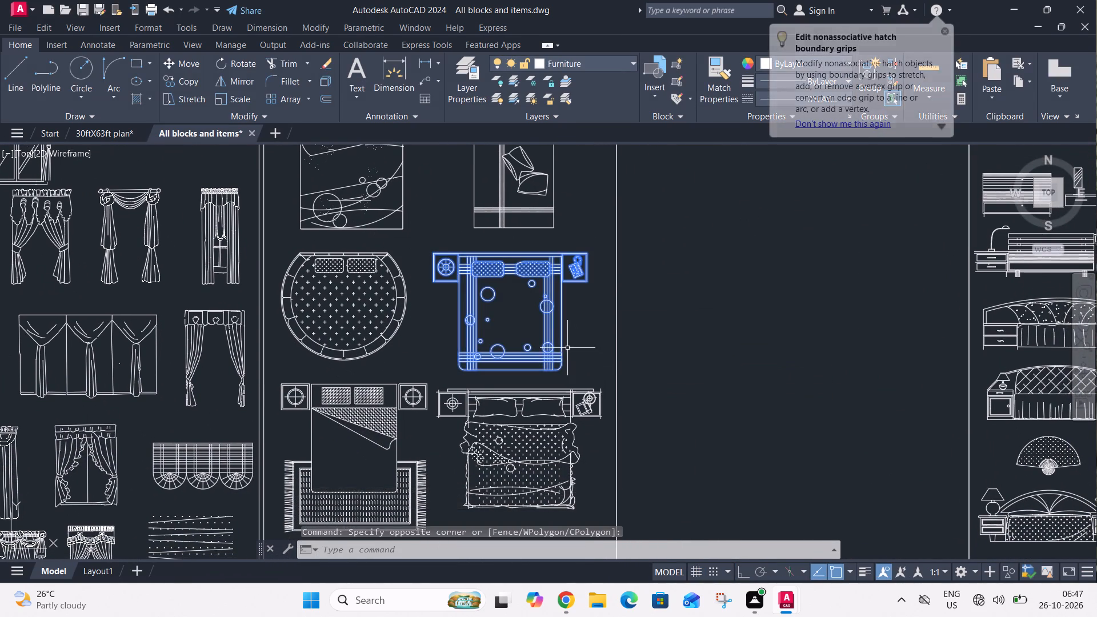
# Add the oval dining table with six chairs, beside the round dining table, to the selection.
pyautogui.scroll(-4, 567, 348)
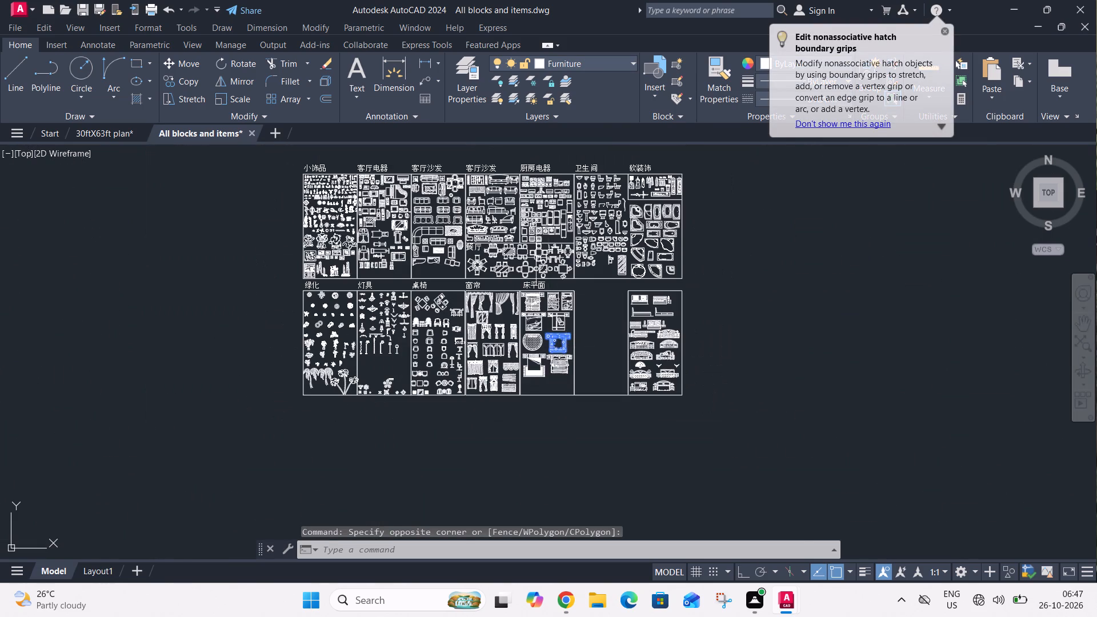
pyautogui.scroll(4, 490, 263)
pyautogui.click(473, 245)
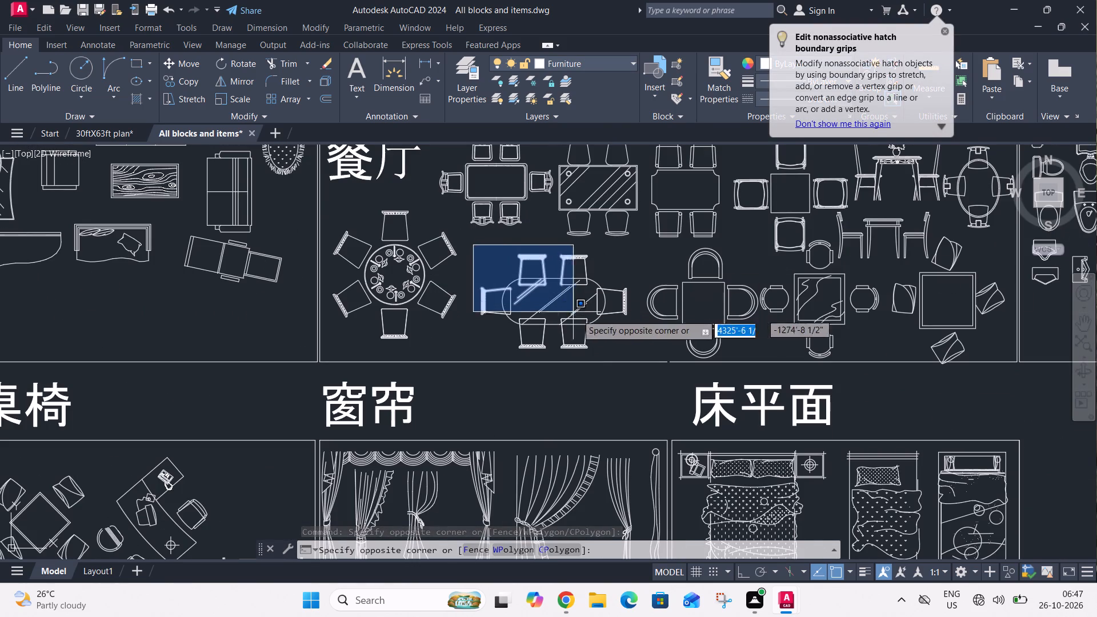
pyautogui.click(635, 359)
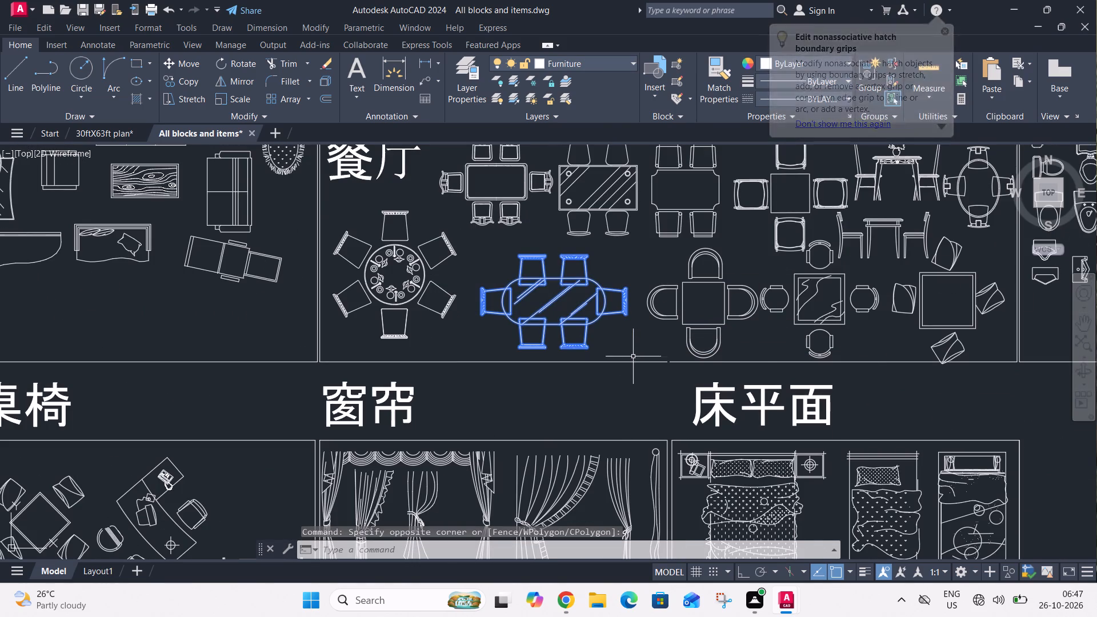
# Add the side-view car above the truck in the small ornaments section to the selection.
pyautogui.scroll(-2, 622, 338)
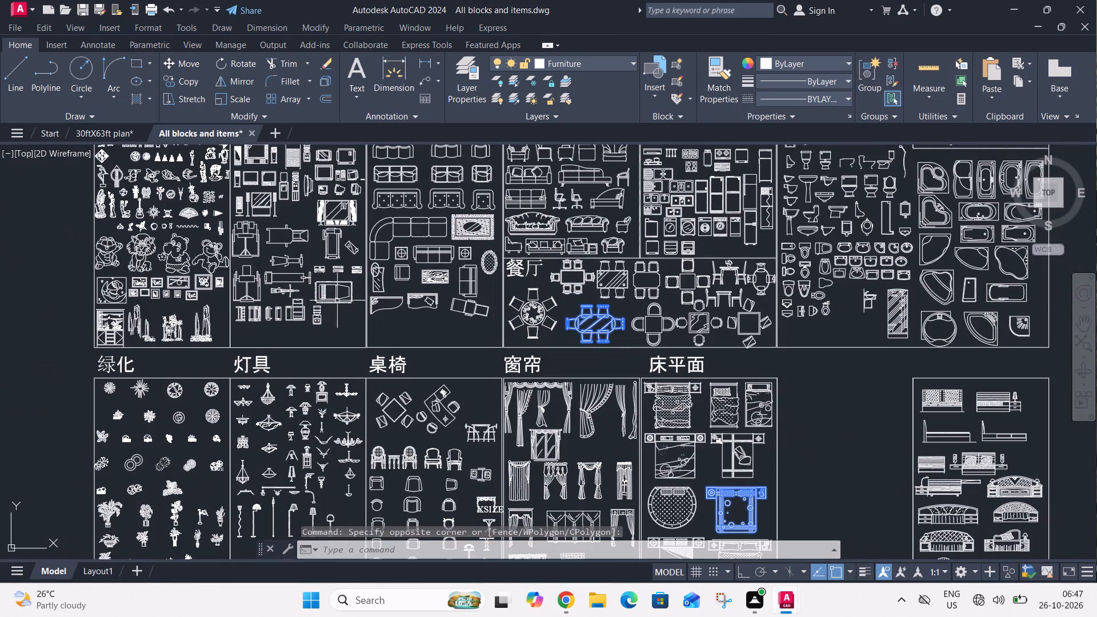
pyautogui.moveTo(306, 290); pyautogui.dragTo(409, 369, button='middle')
pyautogui.scroll(3, 425, 365)
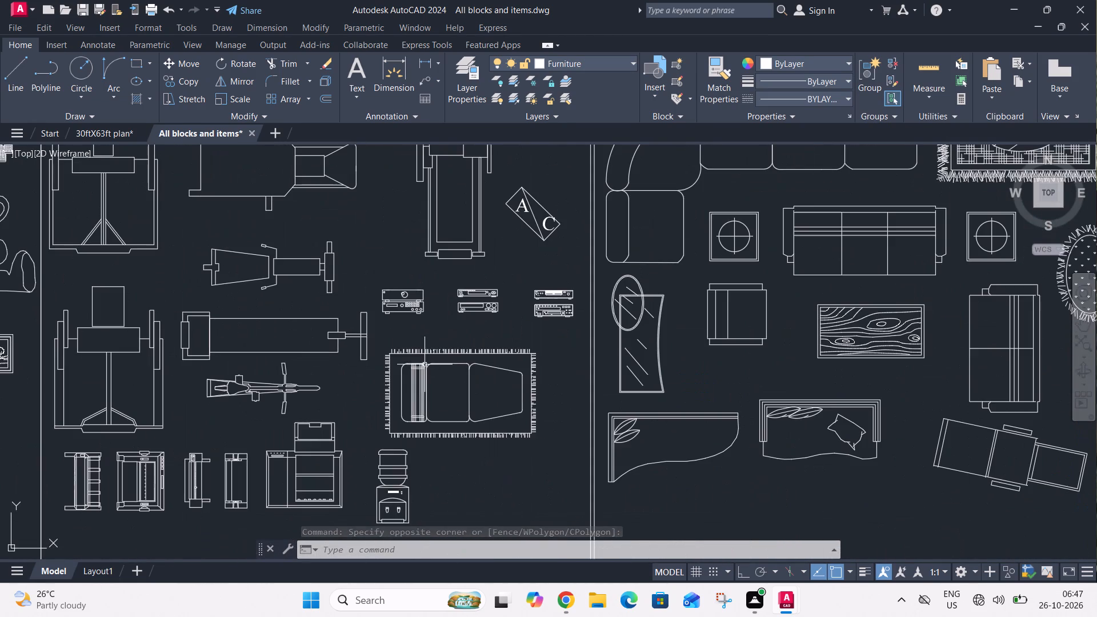
pyautogui.scroll(-3, 424, 360)
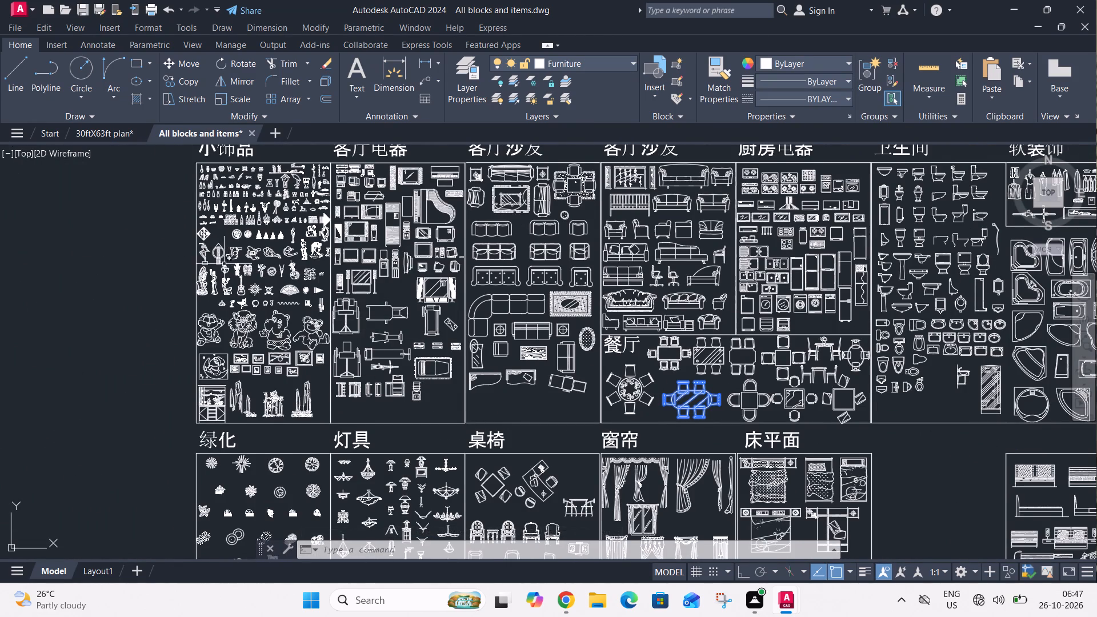
pyautogui.moveTo(224, 264); pyautogui.dragTo(327, 388, button='middle')
pyautogui.scroll(4, 302, 340)
pyautogui.click(292, 316)
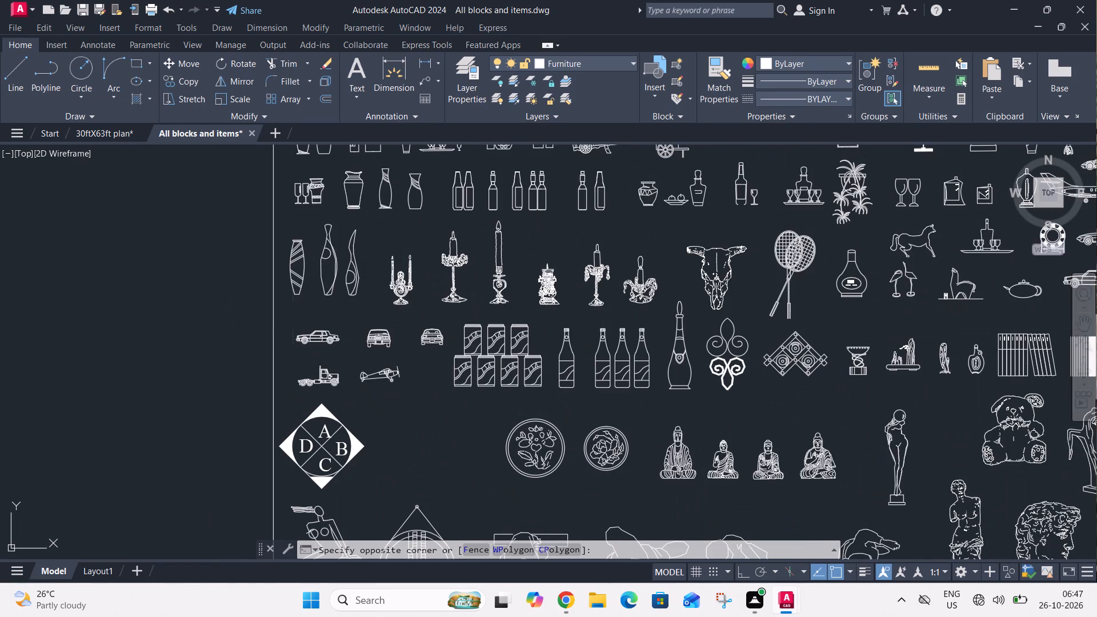
pyautogui.click(344, 352)
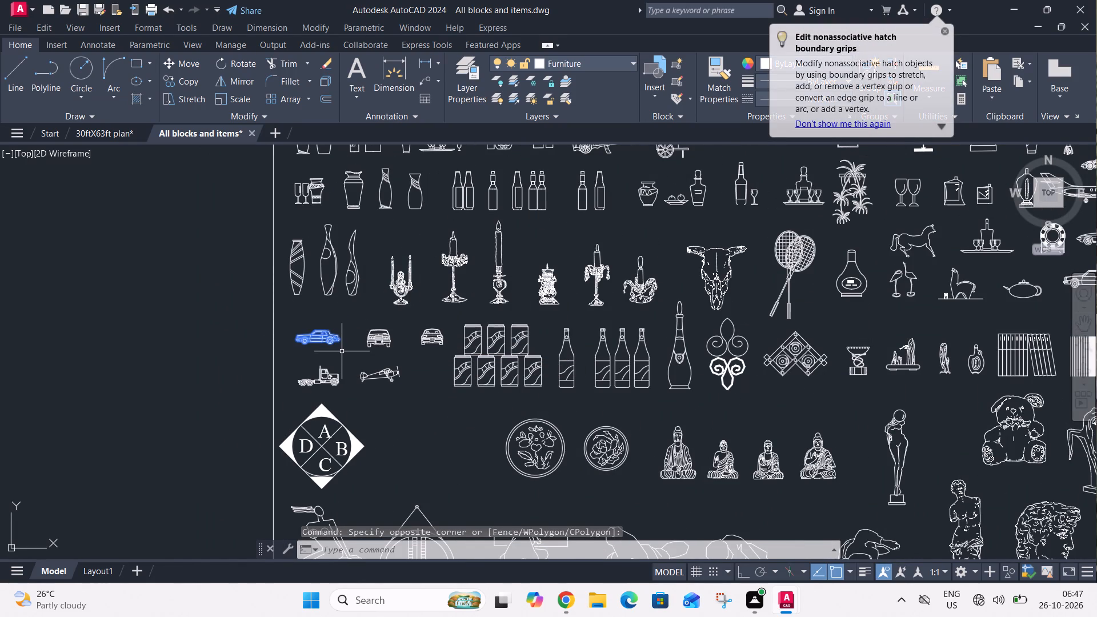
# Add the plan-view living-room set with three-seat sofa, two side tables, armchair, wood-grain coffee table and two-seat sofa to the selection.
pyautogui.scroll(-3, 342, 346)
pyautogui.moveTo(578, 328); pyautogui.dragTo(257, 334, button='middle')
pyautogui.moveTo(426, 359); pyautogui.dragTo(279, 257, button='middle')
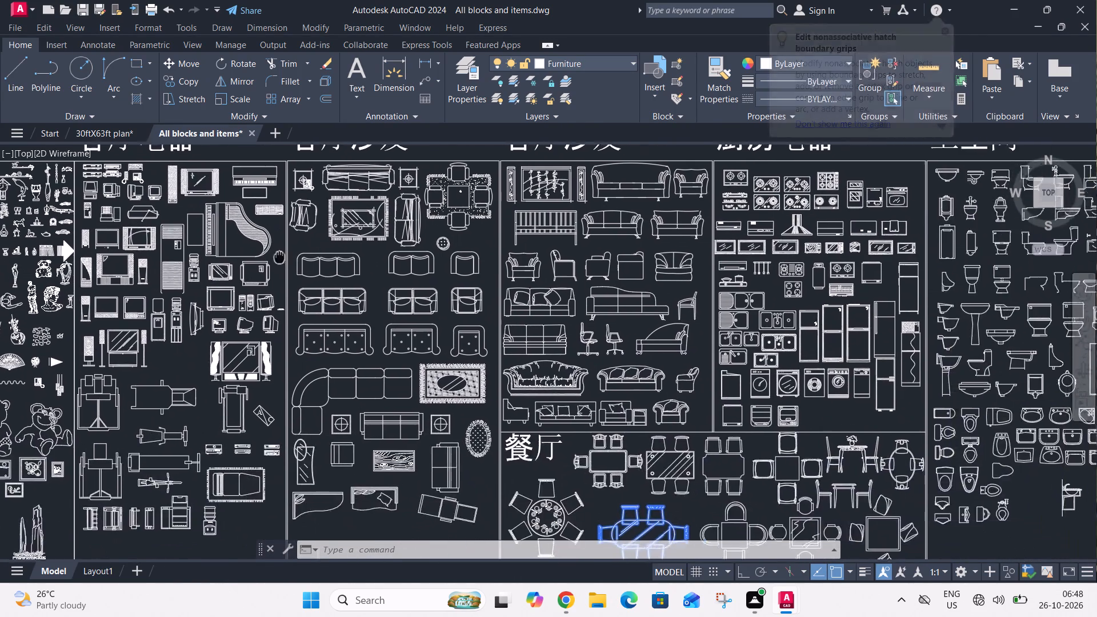
pyautogui.moveTo(279, 257); pyautogui.dragTo(277, 252, button='middle')
pyautogui.scroll(1, 276, 251)
pyautogui.moveTo(387, 388); pyautogui.dragTo(298, 243, button='middle')
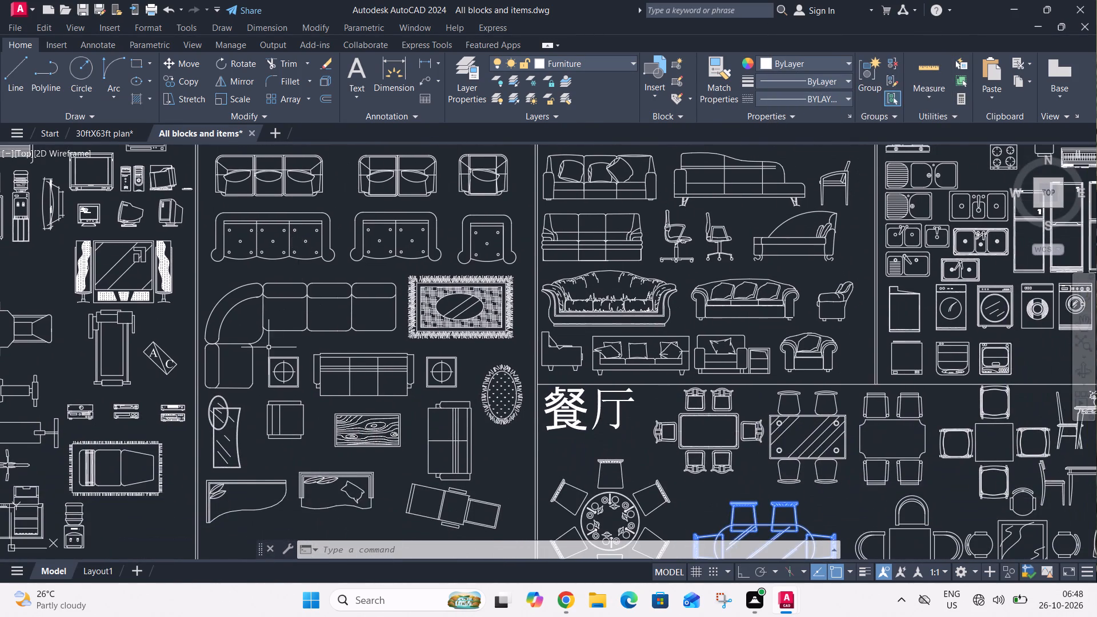
pyautogui.scroll(3, 269, 347)
pyautogui.click(242, 337)
pyautogui.scroll(-3, 457, 399)
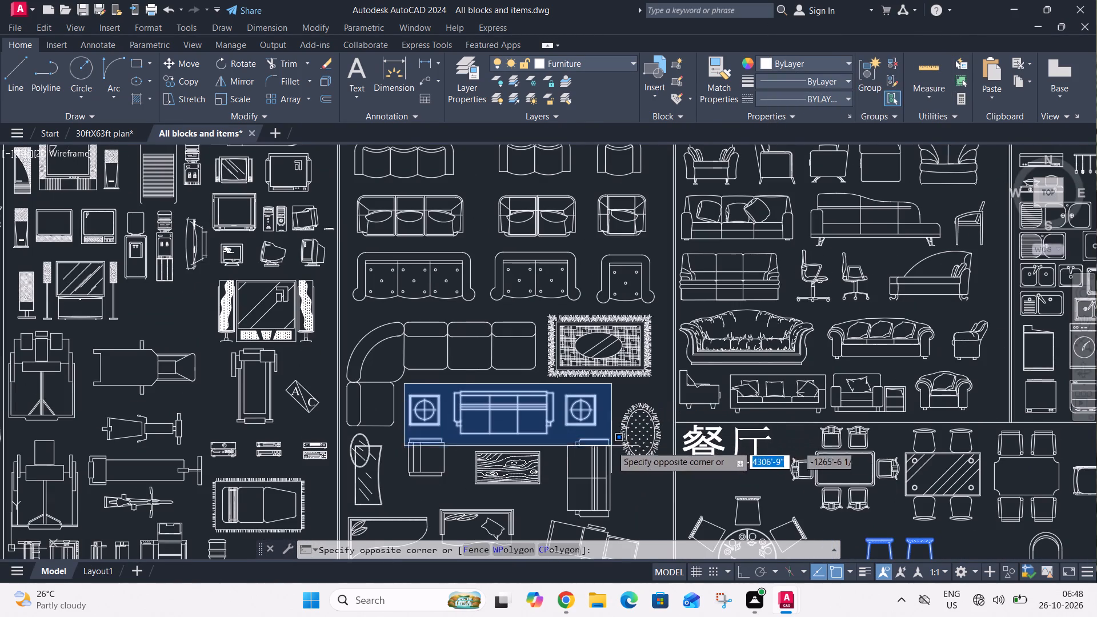
pyautogui.click(618, 500)
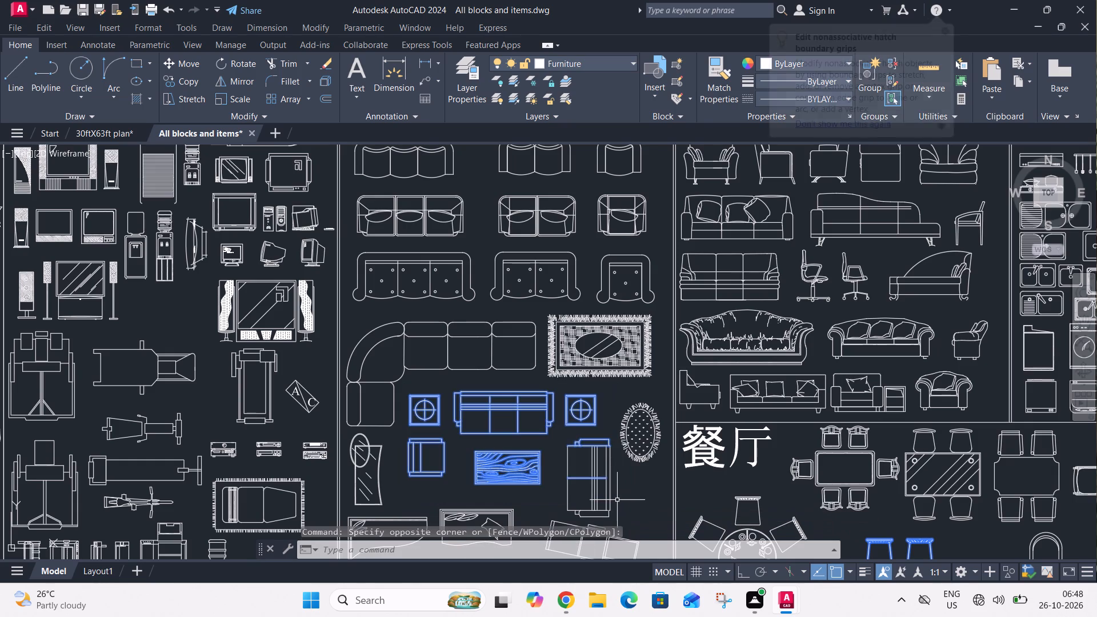
pyautogui.click(549, 433)
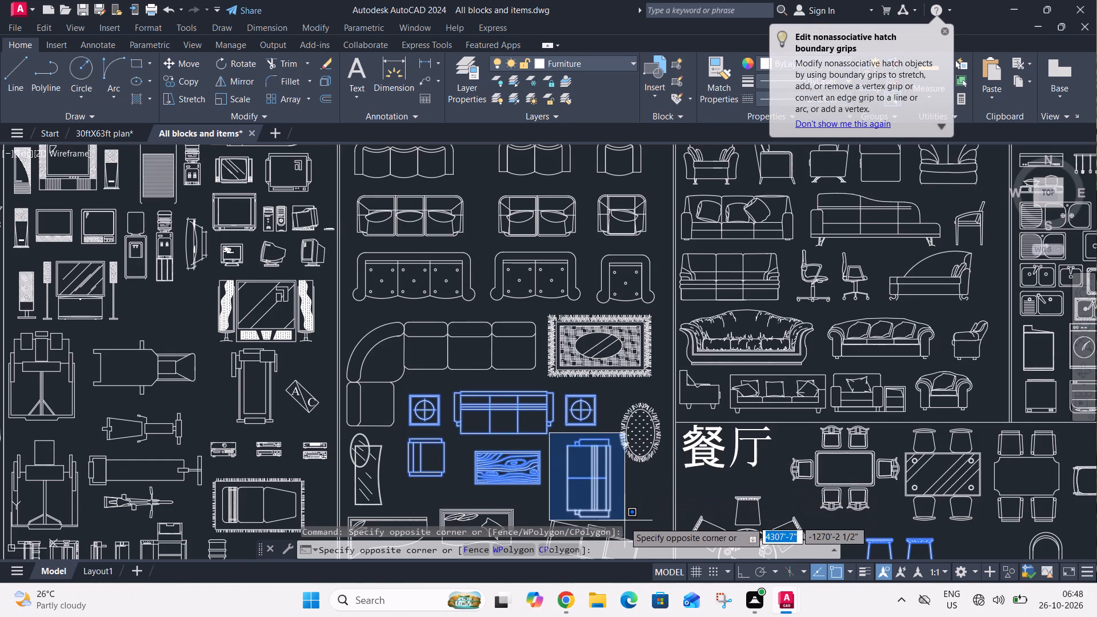
pyautogui.scroll(3, 623, 523)
pyautogui.click(619, 506)
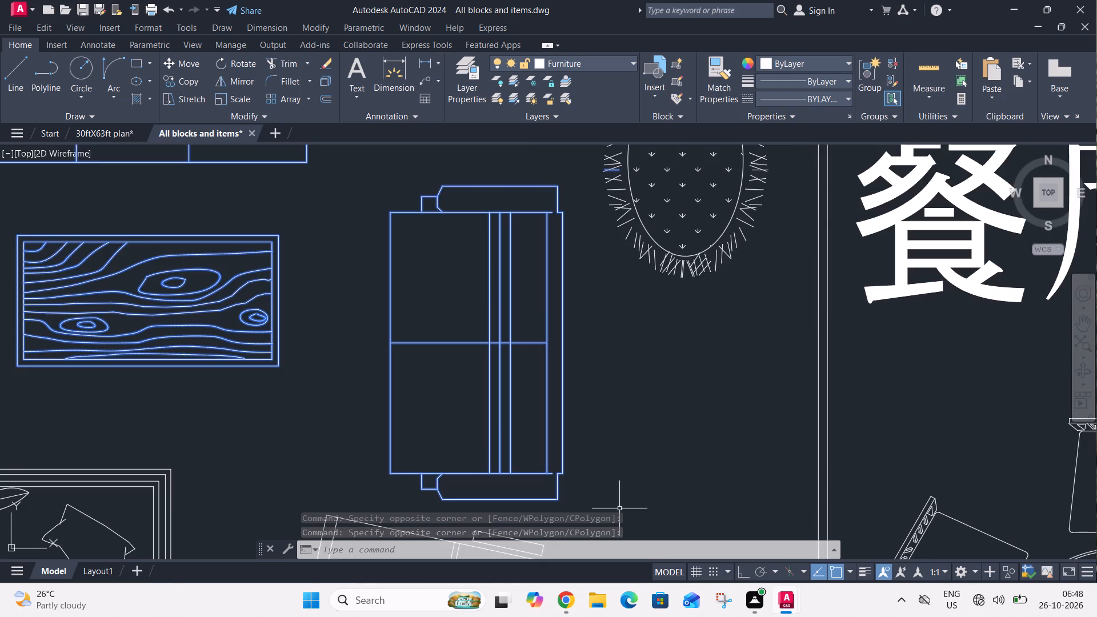
# Add the square table with four chairs on a fringed rug, in the first living-room sofa section, to the selection.
pyautogui.scroll(-3, 619, 508)
pyautogui.scroll(-1, 603, 386)
pyautogui.moveTo(580, 205); pyautogui.dragTo(507, 351, button='middle')
pyautogui.scroll(3, 502, 298)
pyautogui.click(479, 239)
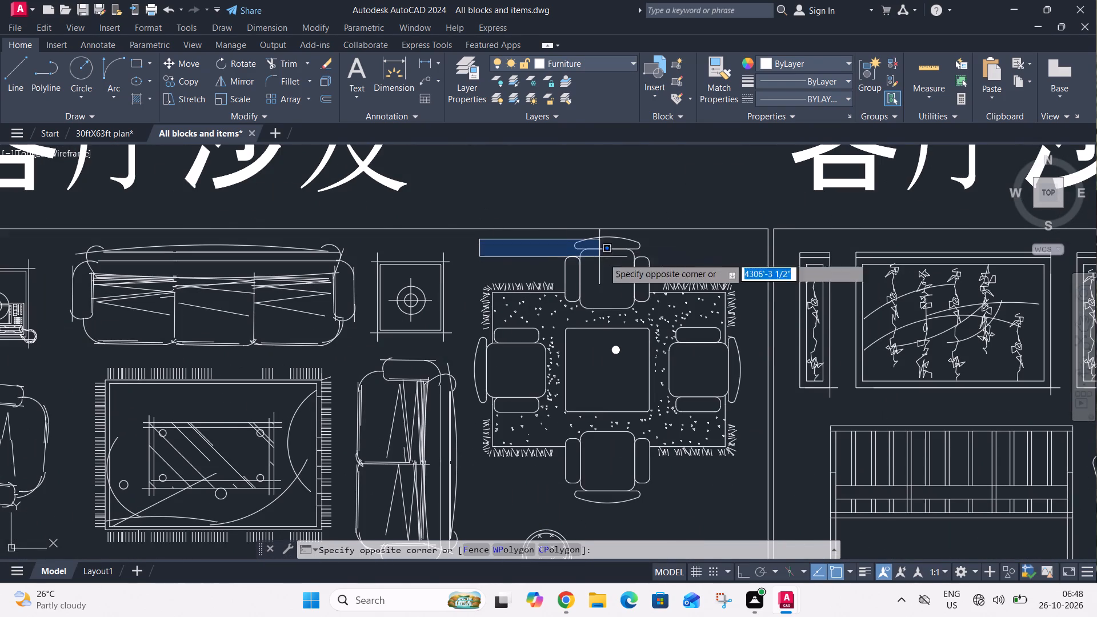
pyautogui.click(750, 507)
pyautogui.click(457, 300)
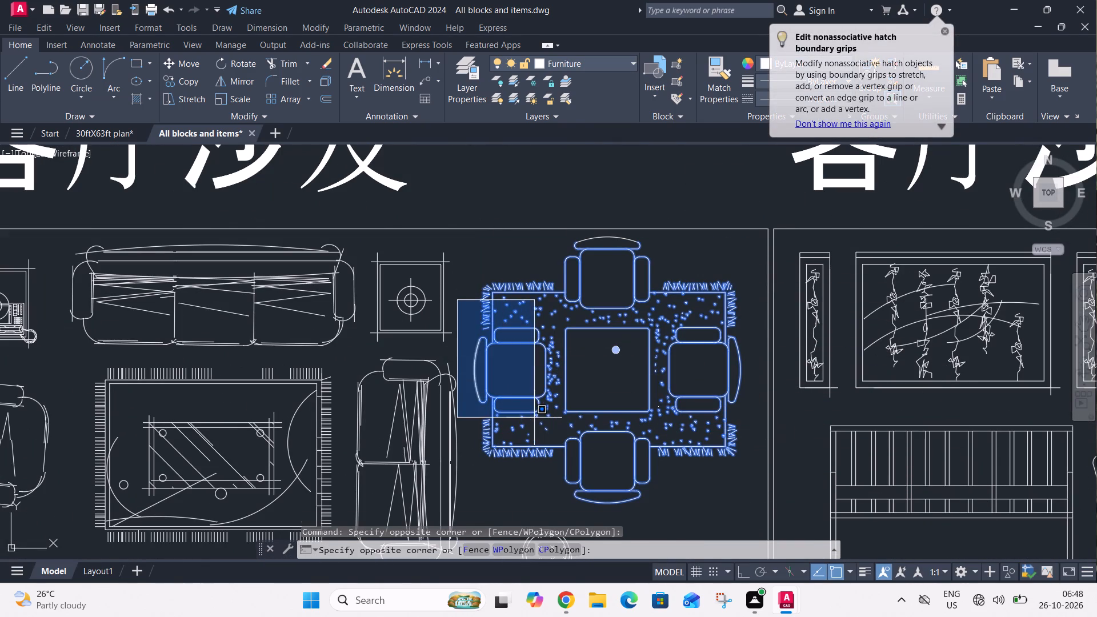
pyautogui.click(534, 418)
pyautogui.scroll(4, 581, 234)
pyautogui.click(539, 230)
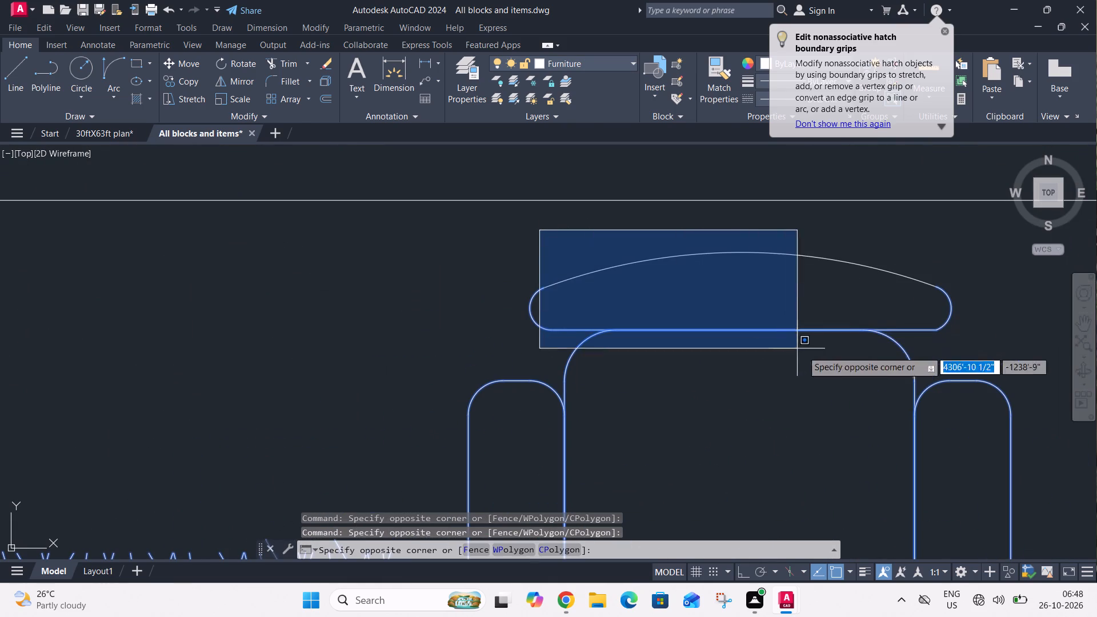
pyautogui.click(955, 396)
pyautogui.scroll(-4, 751, 378)
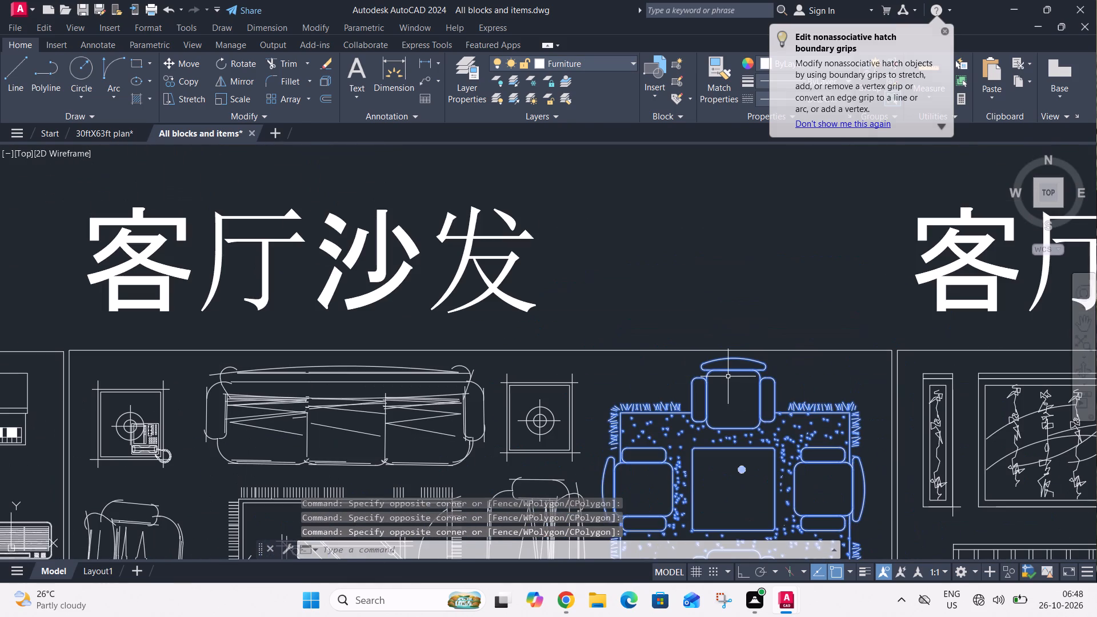
# Add the plan-view two-burner cooktop at the start of the kitchen appliances section to the selection.
pyautogui.scroll(-2, 670, 383)
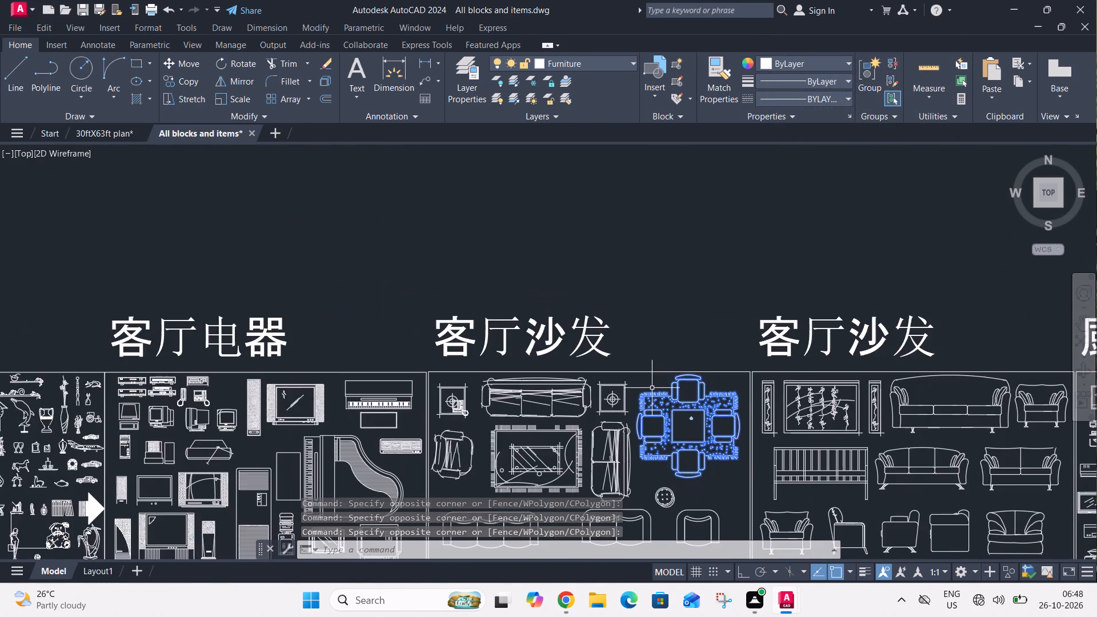
pyautogui.scroll(-2, 652, 388)
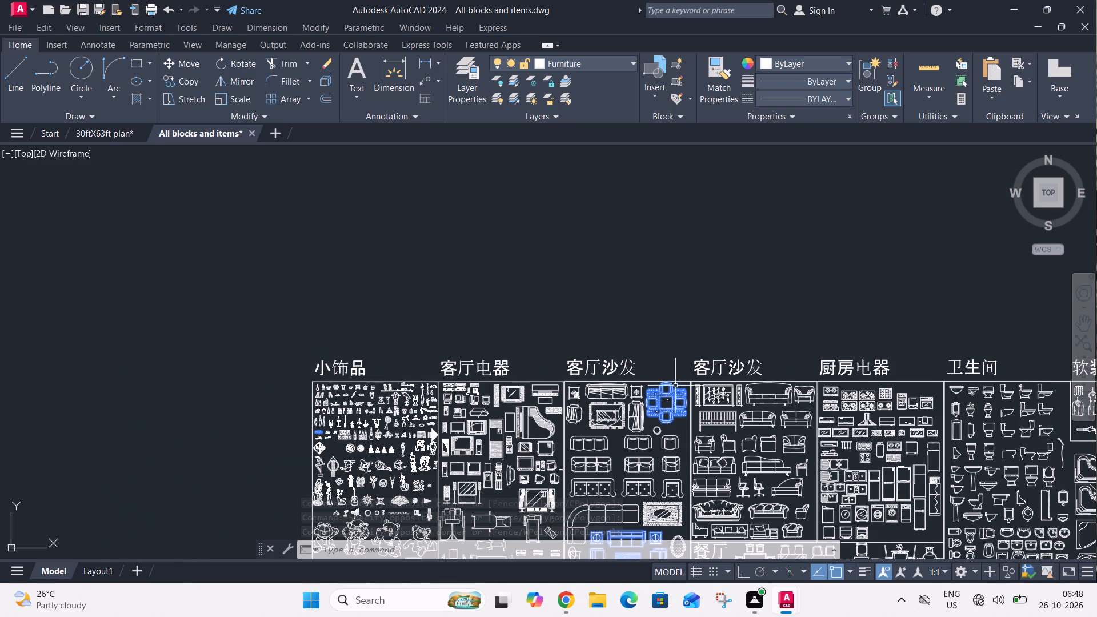
pyautogui.moveTo(728, 416); pyautogui.dragTo(234, 252, button='middle')
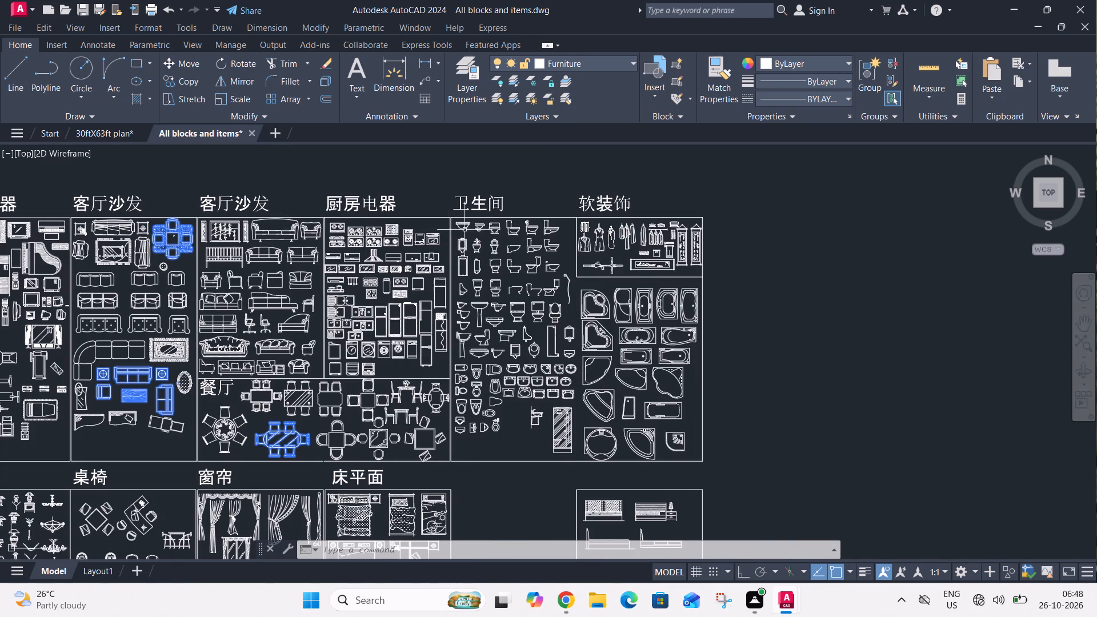
pyautogui.scroll(4, 326, 219)
pyautogui.click(337, 219)
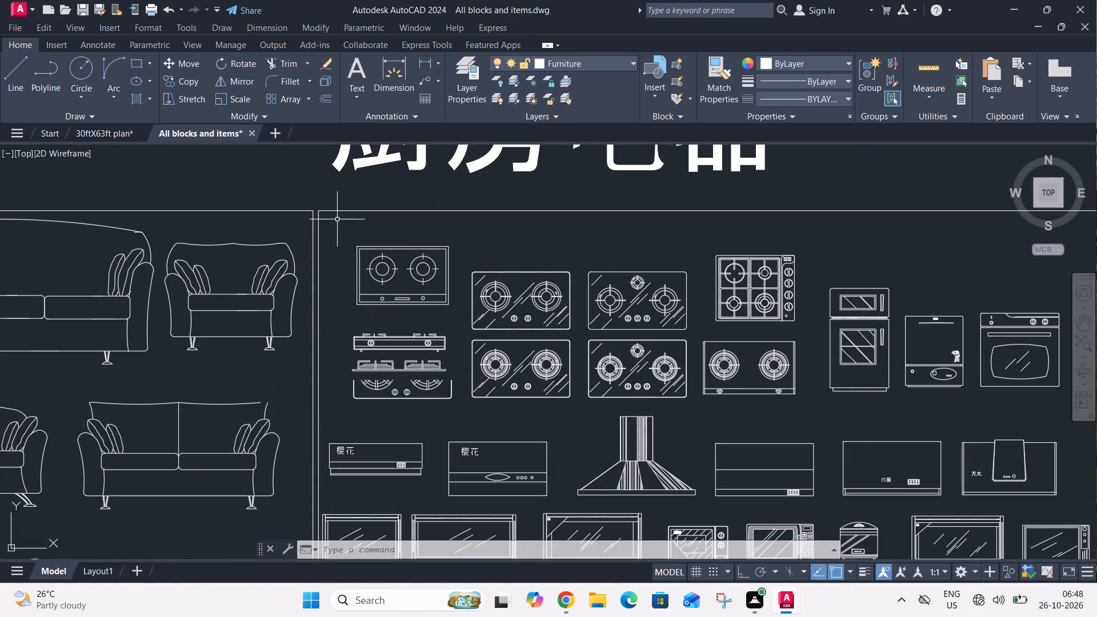
pyautogui.click(459, 308)
# Add the kitchen sink with ribbed drainer and angled faucet, above the washing machines, to the selection.
pyautogui.scroll(-3, 454, 298)
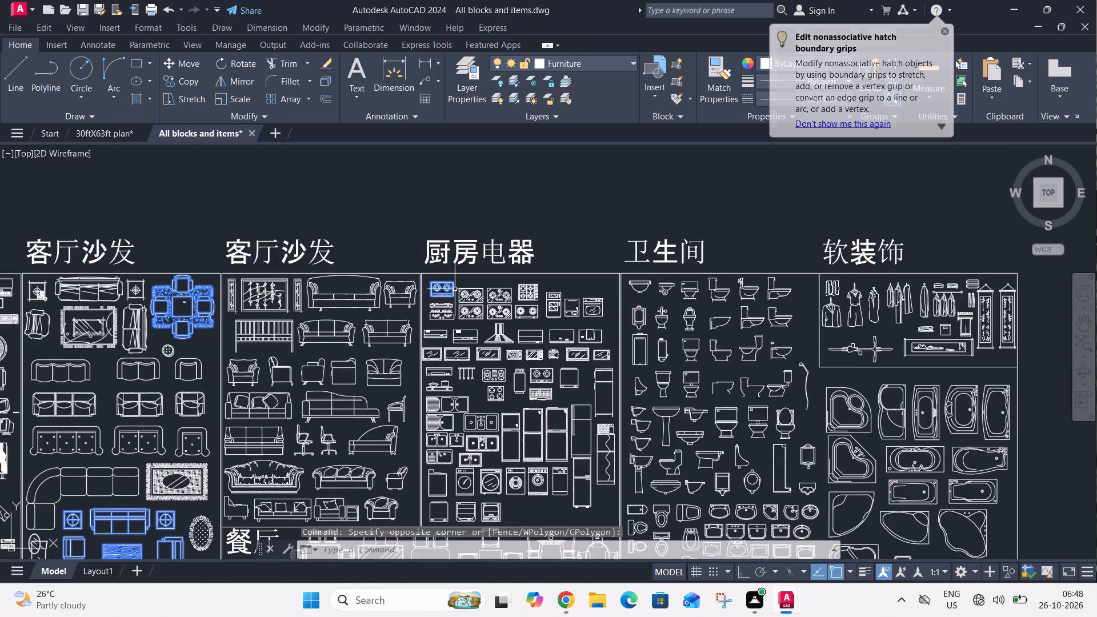
pyautogui.scroll(-2, 455, 289)
pyautogui.scroll(4, 458, 339)
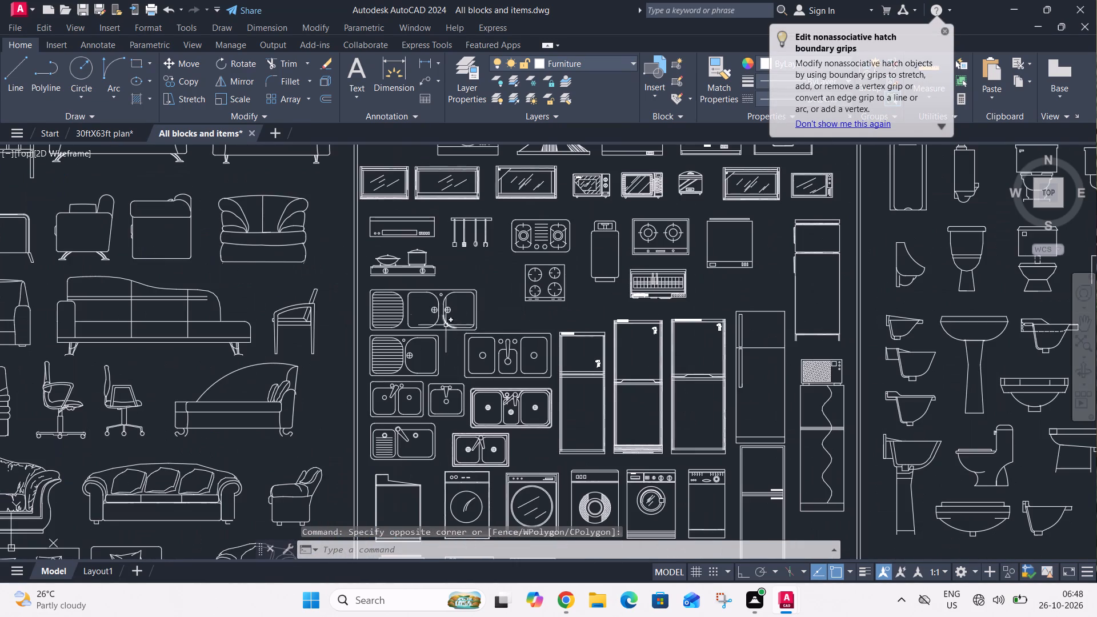
pyautogui.moveTo(394, 350); pyautogui.dragTo(418, 259, button='middle')
pyautogui.scroll(2, 377, 340)
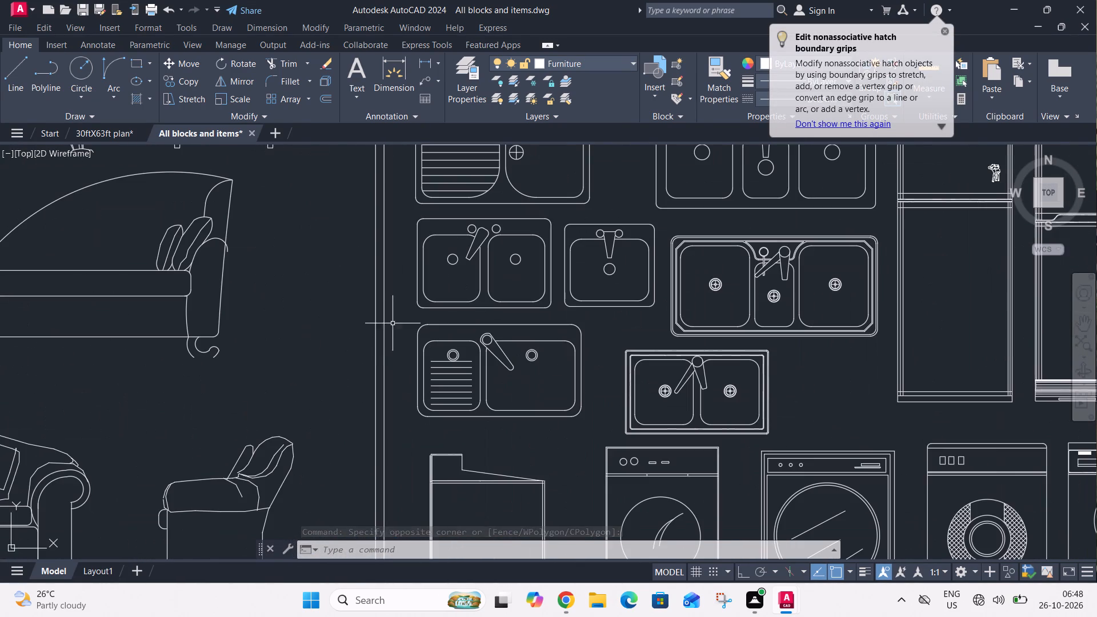
pyautogui.click(399, 310)
pyautogui.click(598, 421)
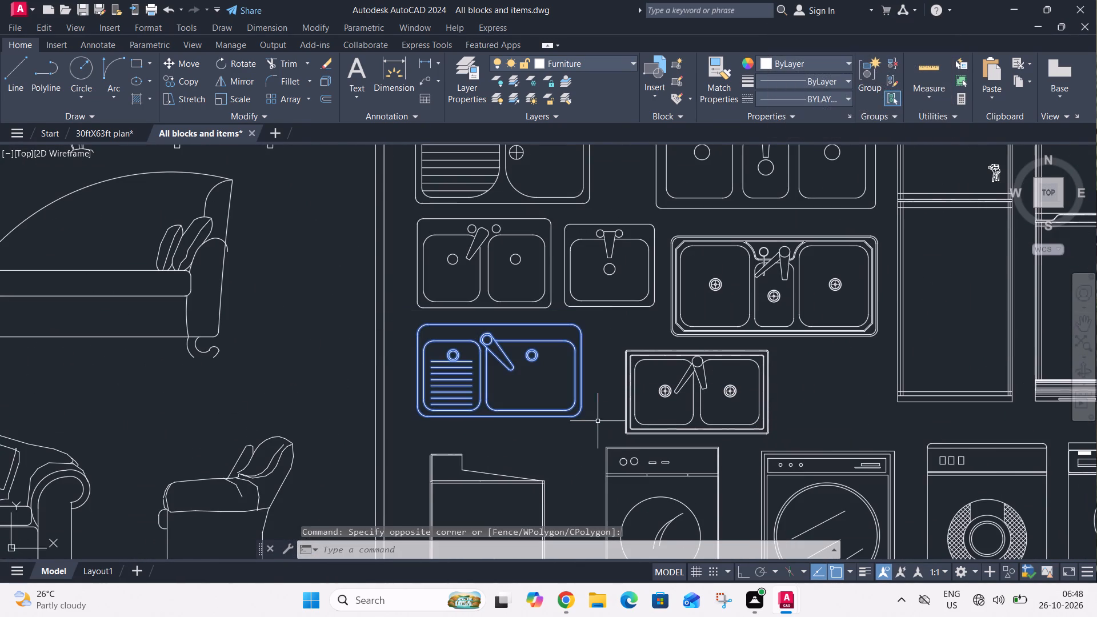
# Add the sideways plan-view toilet with the open-front seat, in the bathroom section, to the selection.
pyautogui.scroll(-4, 547, 366)
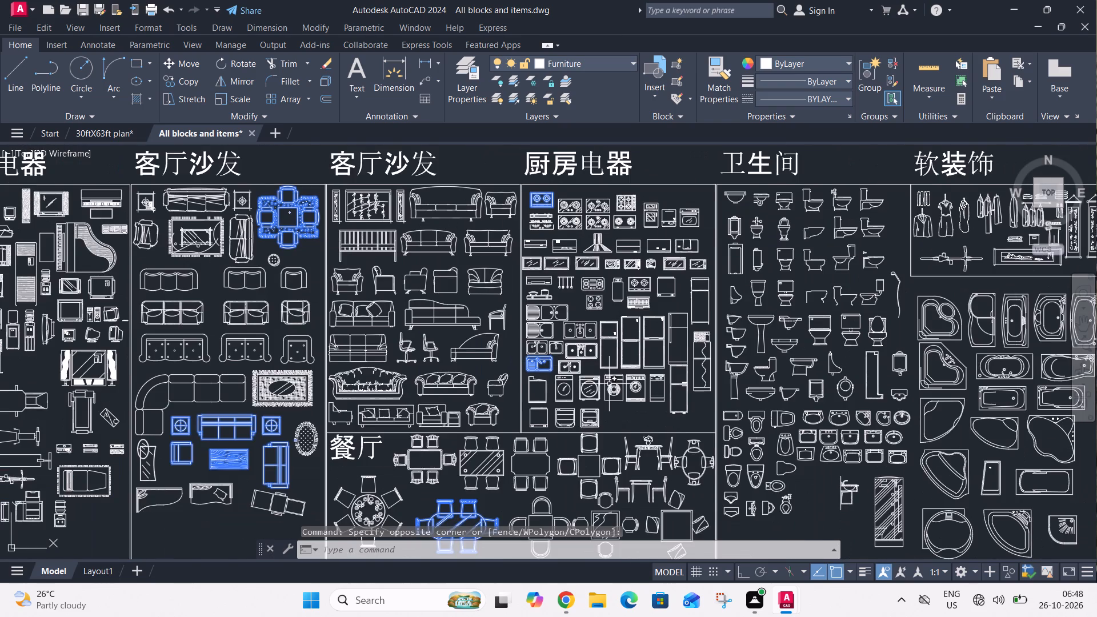
pyautogui.moveTo(610, 384); pyautogui.dragTo(504, 312, button='middle')
pyautogui.scroll(3, 634, 371)
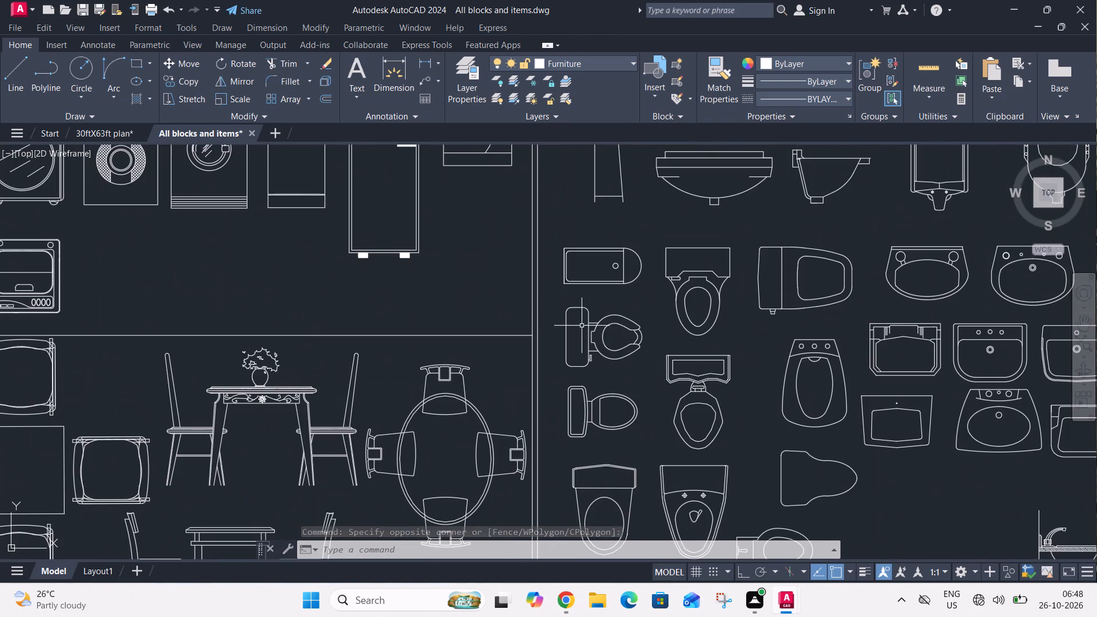
pyautogui.click(559, 296)
pyautogui.click(654, 376)
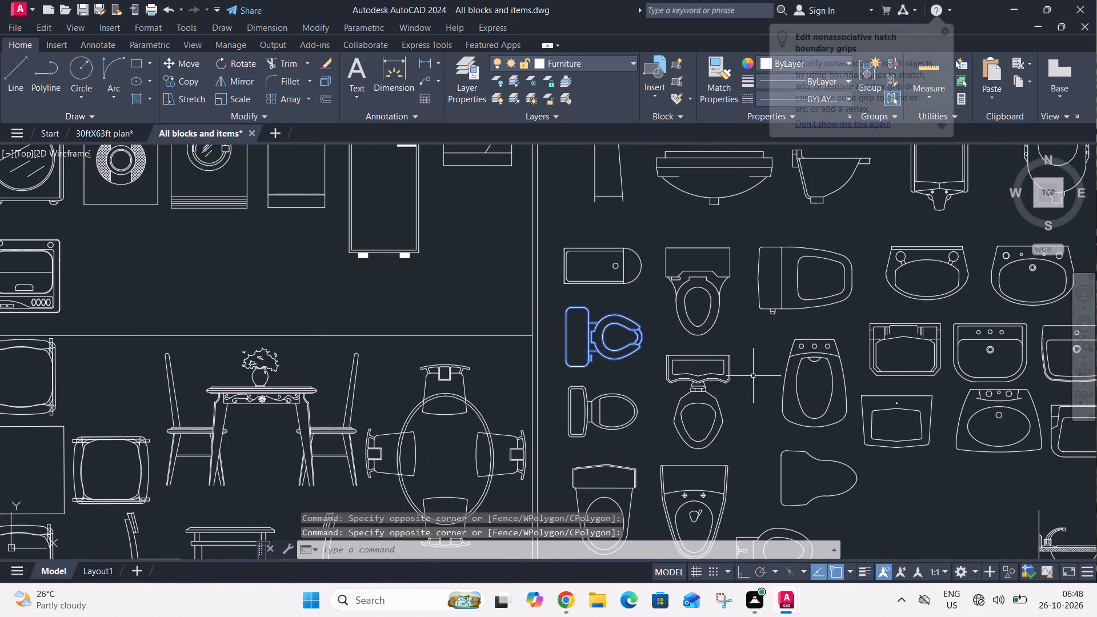
# Add the plan-view washbasin in the middle of the second row of basins to the selection.
pyautogui.moveTo(781, 376); pyautogui.dragTo(399, 383, button='middle')
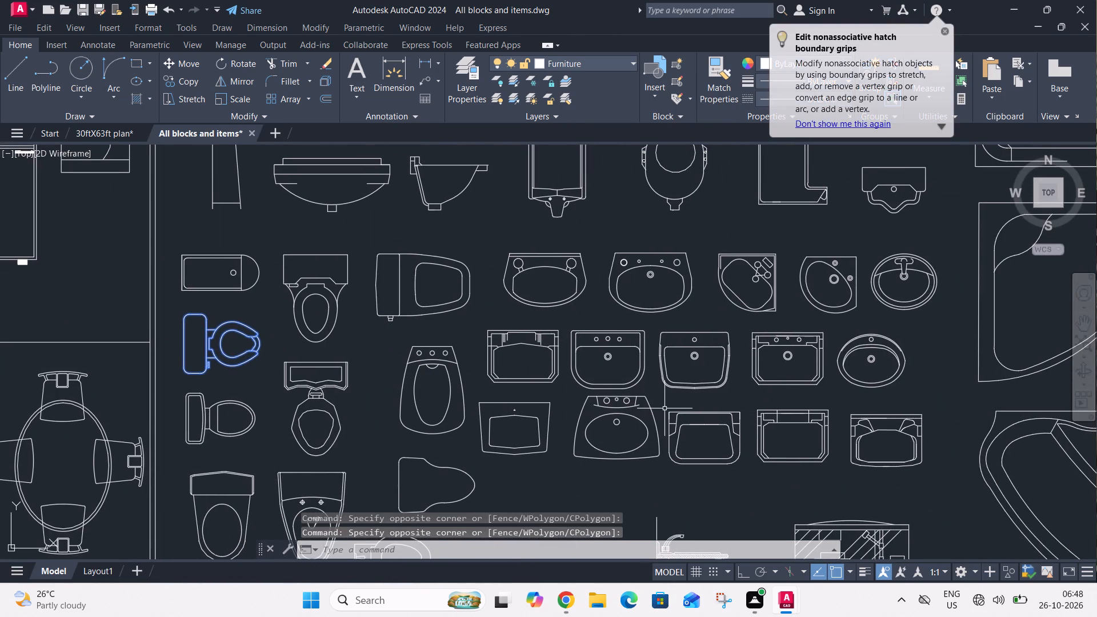
pyautogui.click(654, 323)
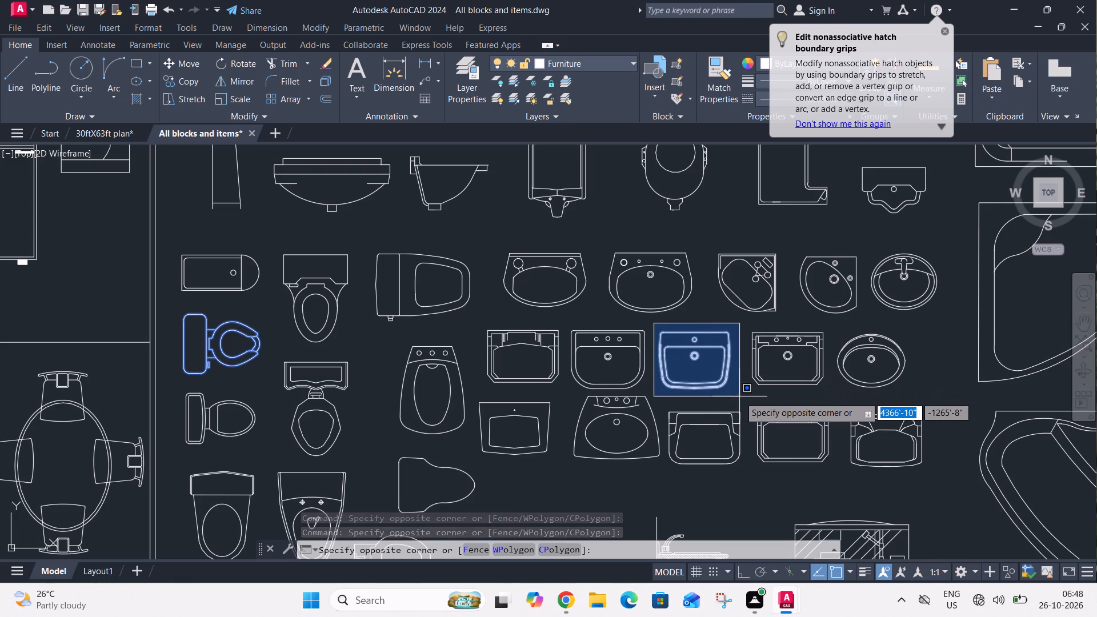
pyautogui.click(739, 396)
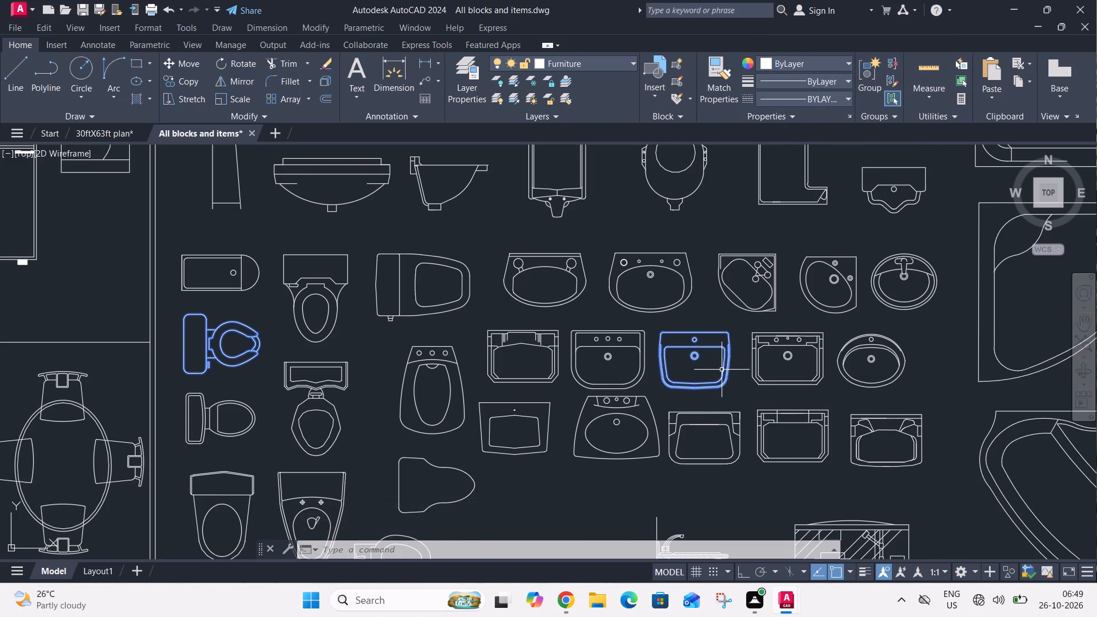
# Copy the selected blocks and paste them into the 30ftX63ft plan drawing, in the empty space left of the floor plan.
pyautogui.hotkey('ctrl', 'c')
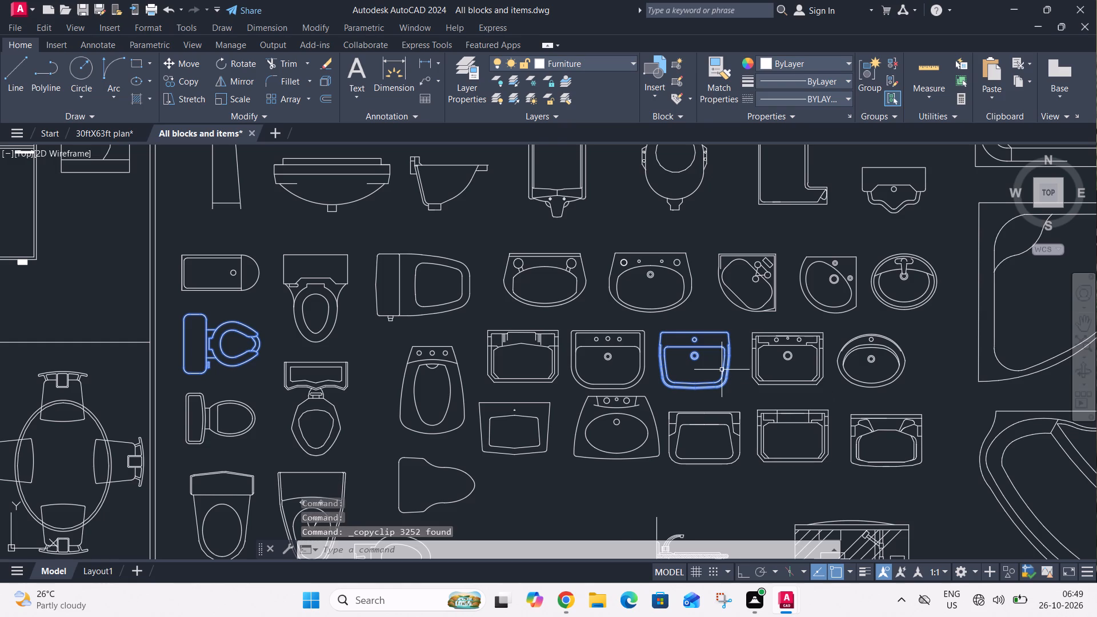
pyautogui.click(119, 132)
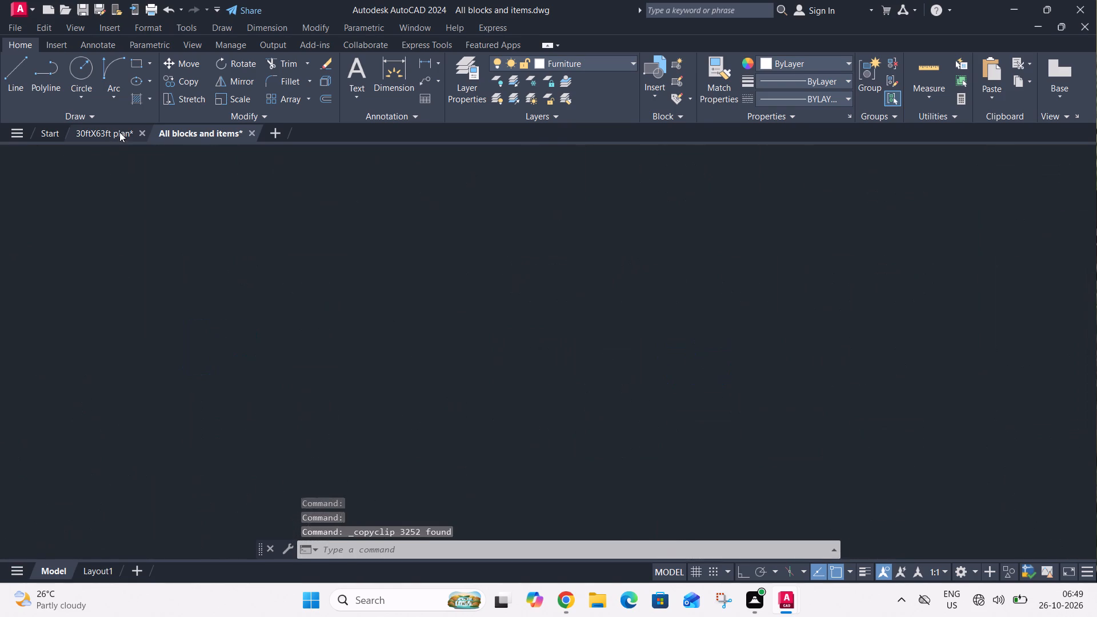
pyautogui.scroll(-1, 321, 271)
pyautogui.click(516, 319)
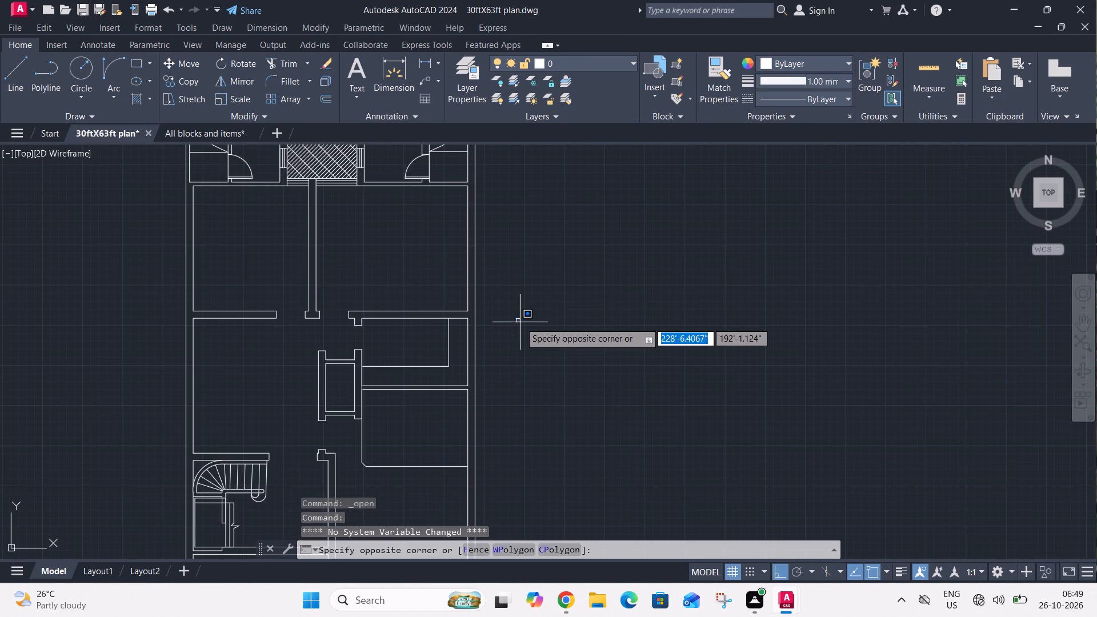
pyautogui.hotkey('ctrl', 'v')
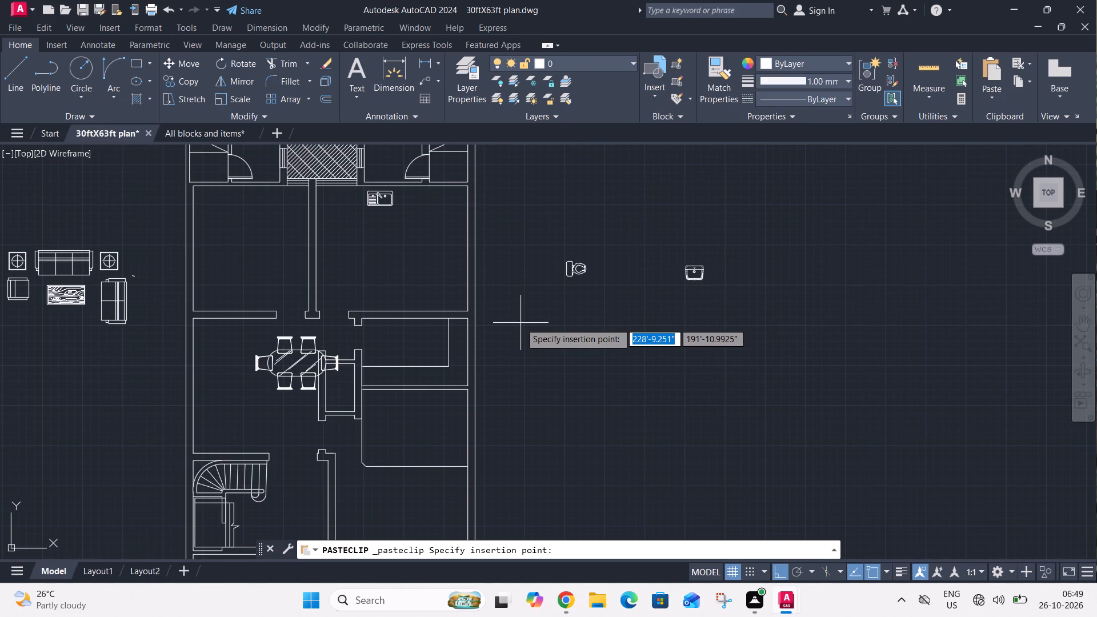
pyautogui.scroll(-3, 522, 324)
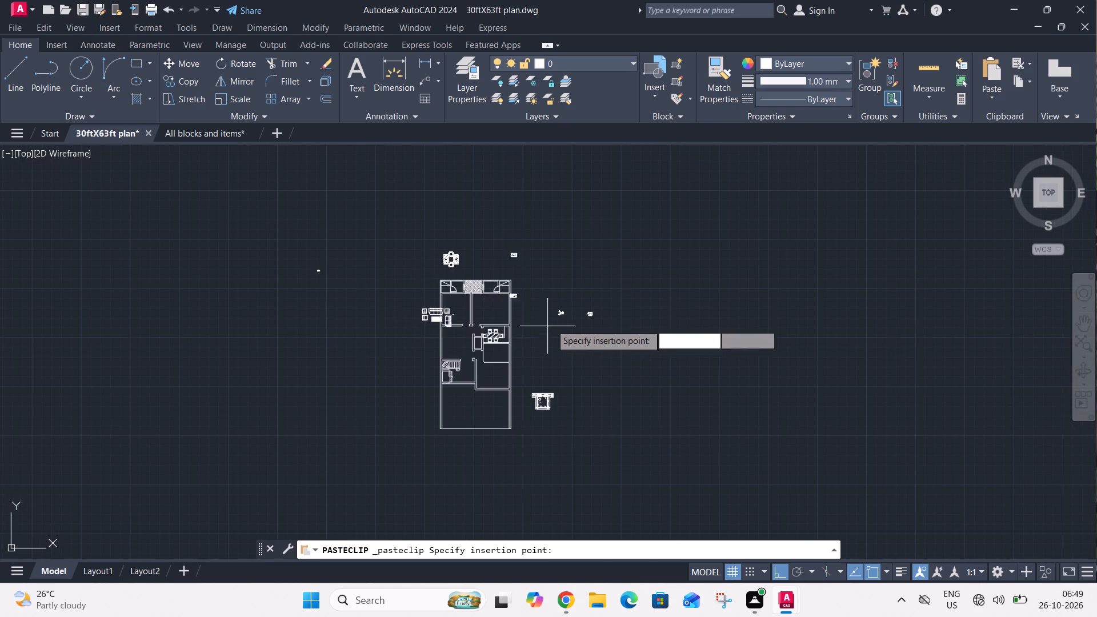
pyautogui.click(326, 360)
# Copy the pasted toilet into the plan's upper-right bathroom, with its tank against the wall beside the hatched area.
pyautogui.scroll(3, 331, 335)
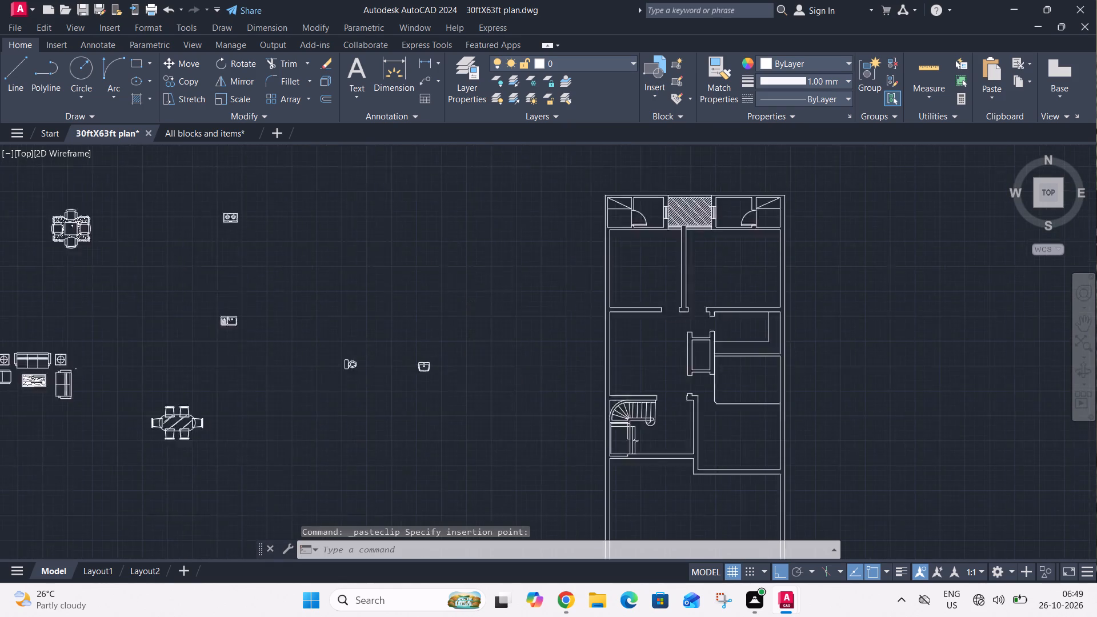
pyautogui.scroll(1, 331, 335)
pyautogui.scroll(-2, 338, 347)
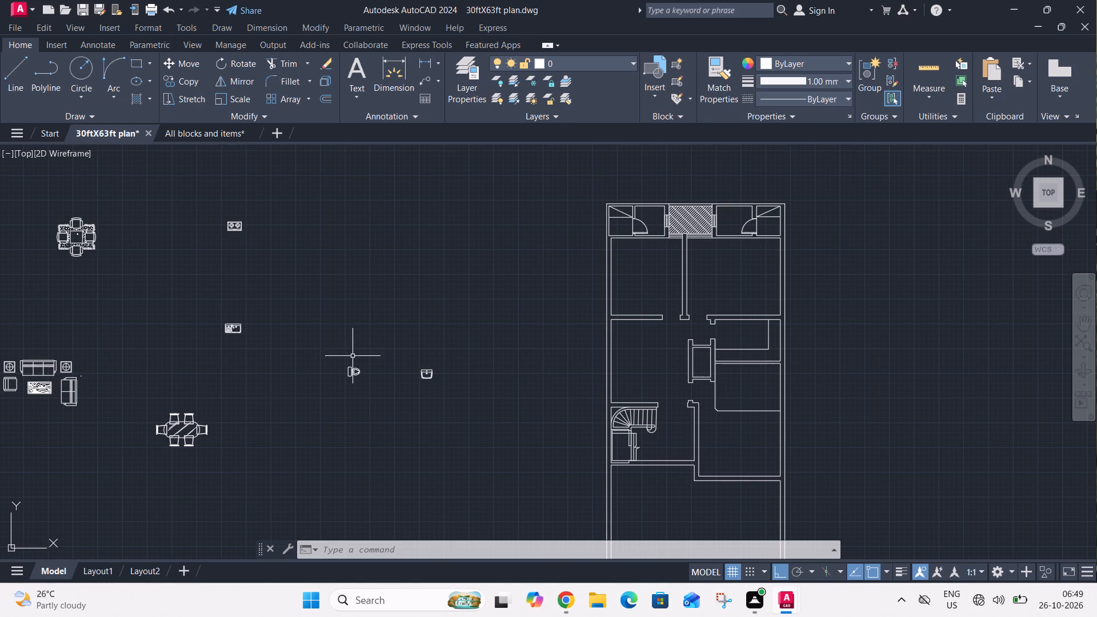
pyautogui.click(339, 360)
pyautogui.click(369, 396)
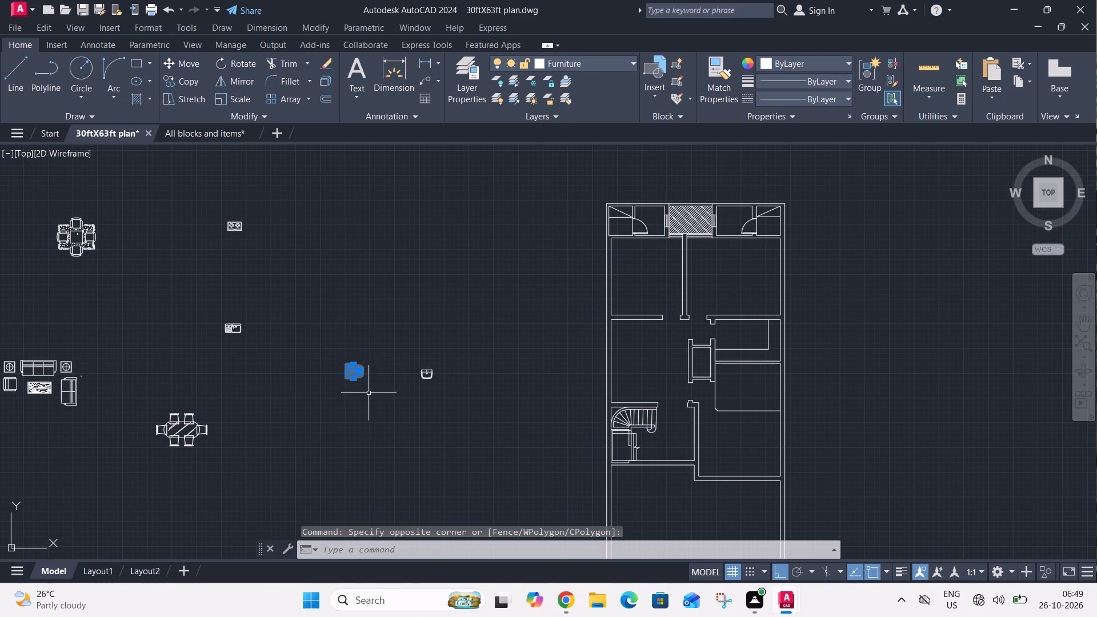
pyautogui.write('co')
pyautogui.press('space')
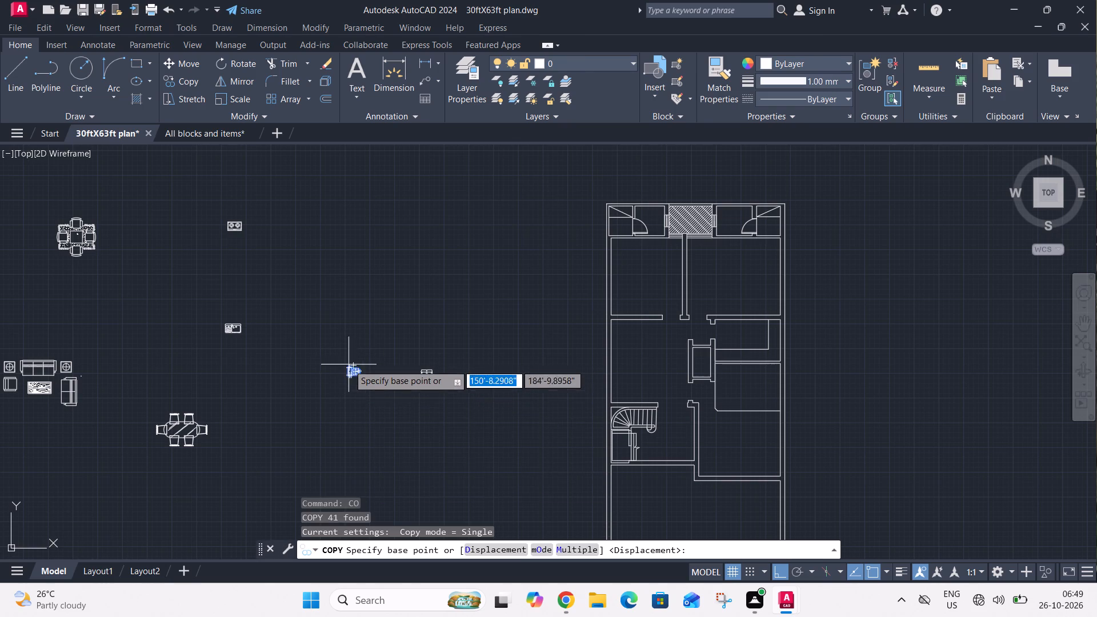
pyautogui.scroll(3, 346, 364)
pyautogui.click(347, 395)
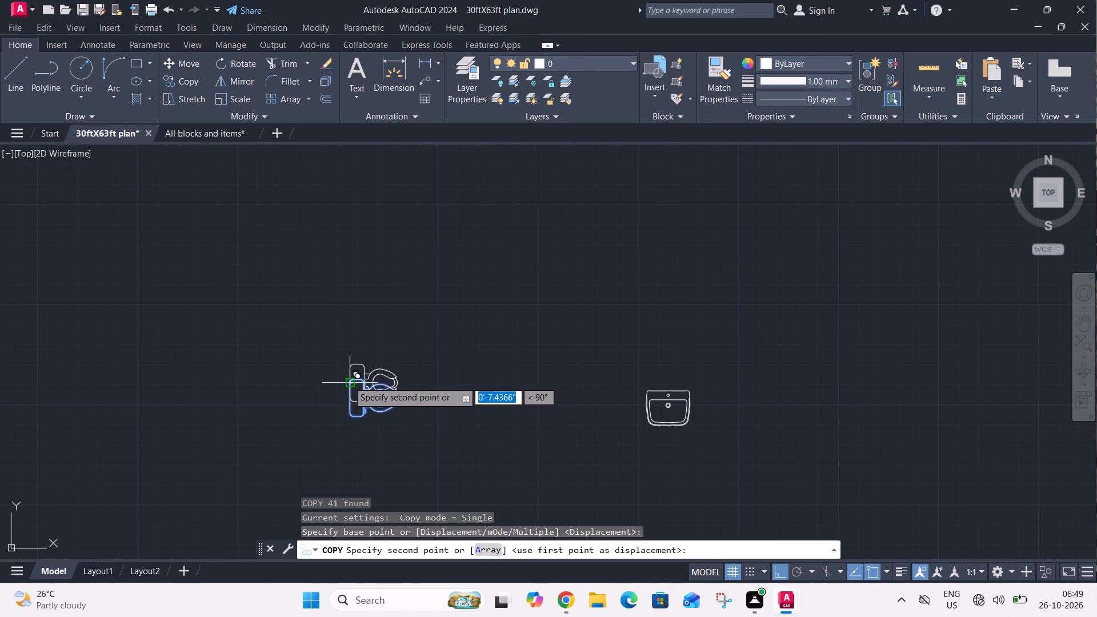
pyautogui.scroll(-4, 348, 381)
pyautogui.scroll(4, 581, 286)
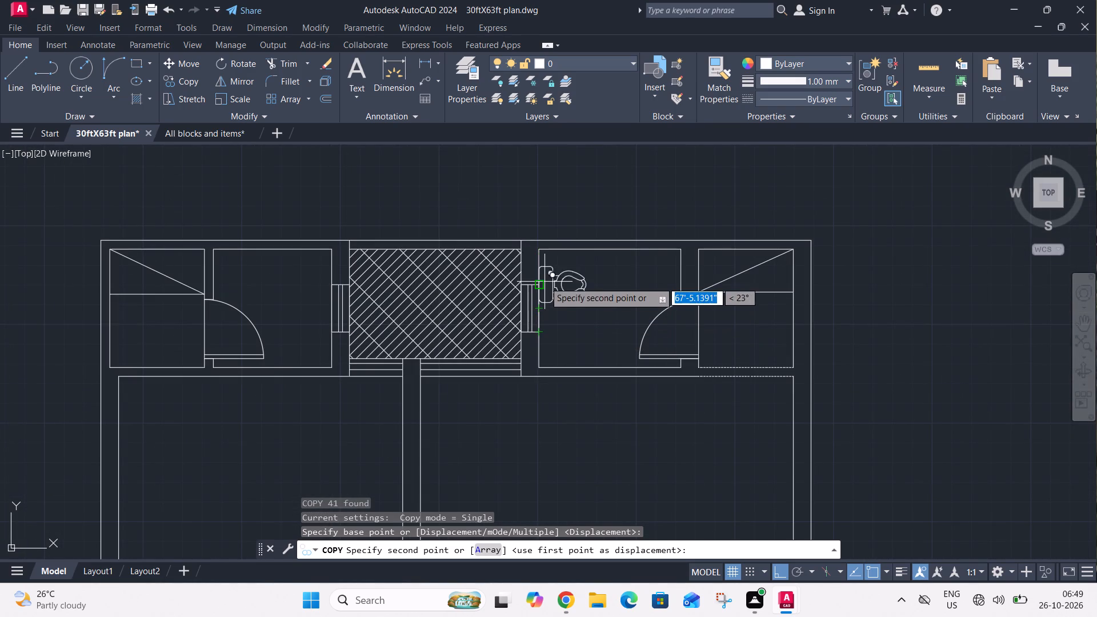
pyautogui.click(544, 275)
# Rotate the source toilet outside the floor plan by 180 degrees.
pyautogui.scroll(-2, 551, 271)
pyautogui.scroll(-1, 519, 314)
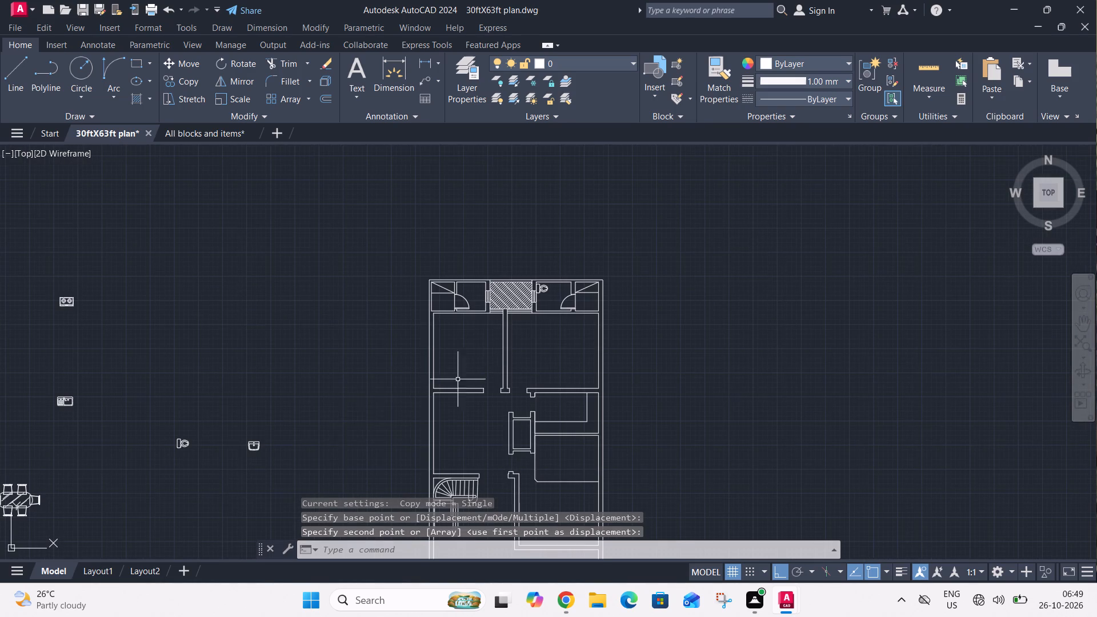
pyautogui.click(165, 435)
pyautogui.click(209, 458)
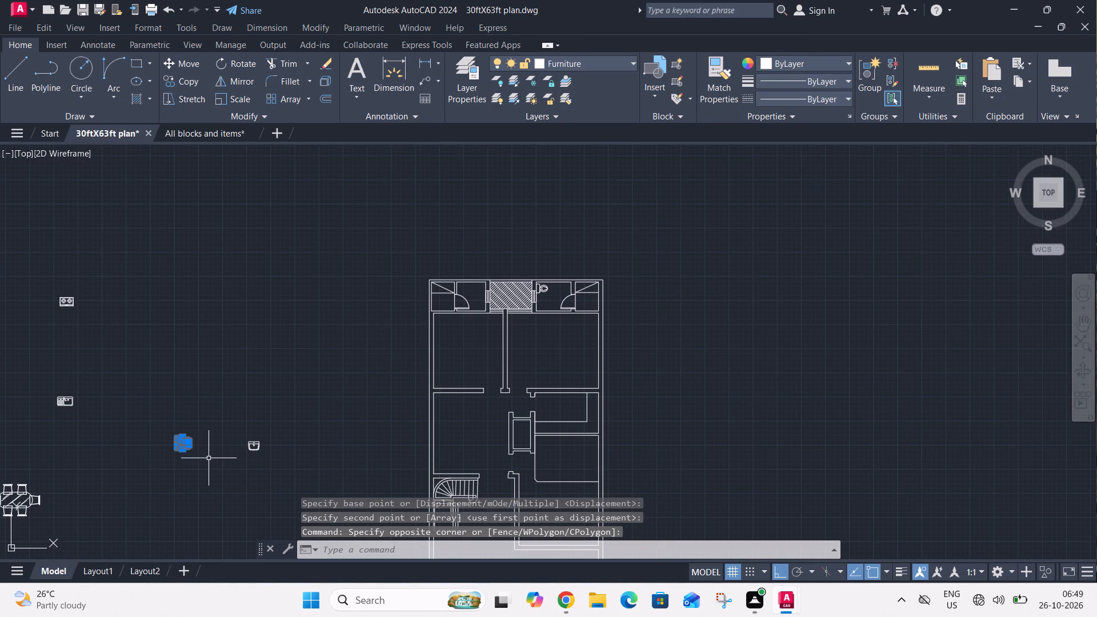
pyautogui.write('ro')
pyautogui.press('space')
pyautogui.click(178, 444)
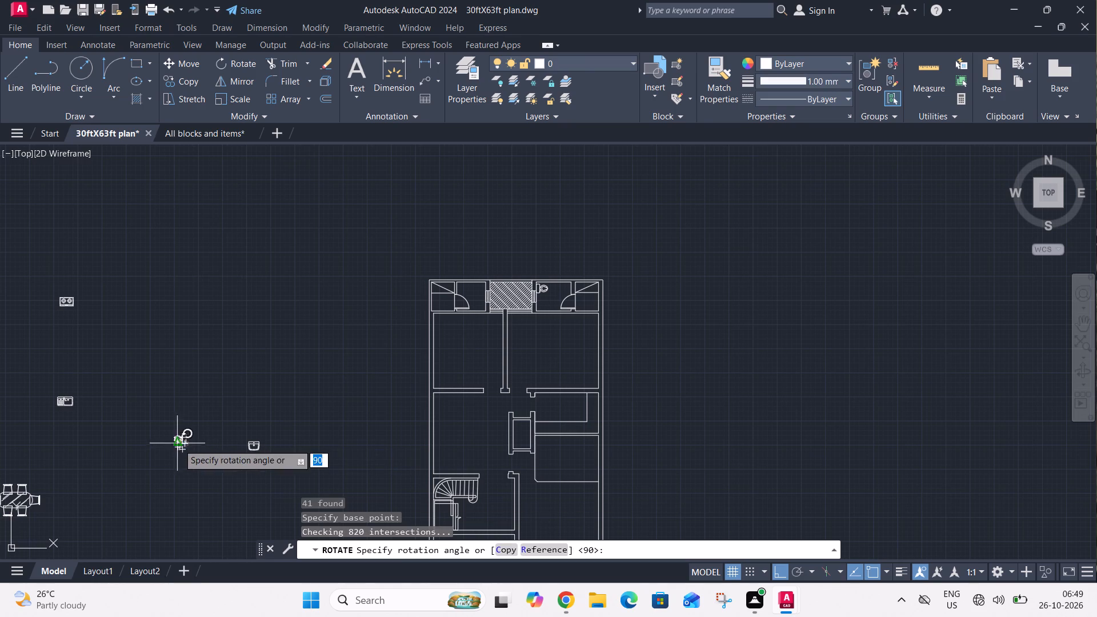
pyautogui.scroll(3, 145, 456)
pyautogui.click(145, 456)
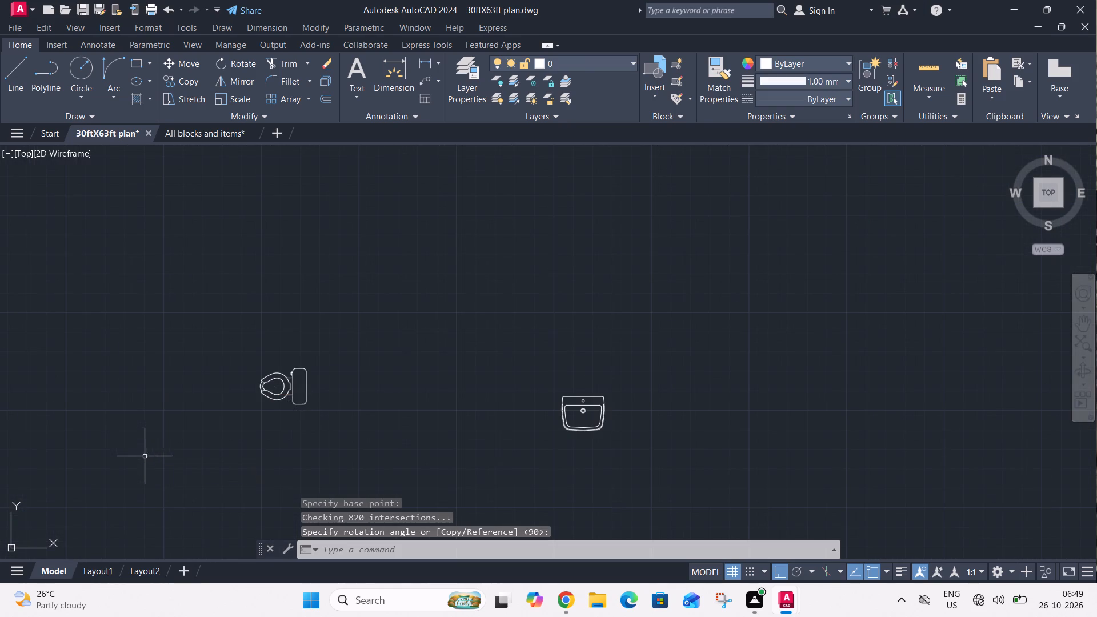
# Copy the rotated toilet into the upper-left bathroom, with its tank against the wall beside the hatched area.
pyautogui.click(206, 346)
pyautogui.click(333, 422)
pyautogui.write('co')
pyautogui.press('space')
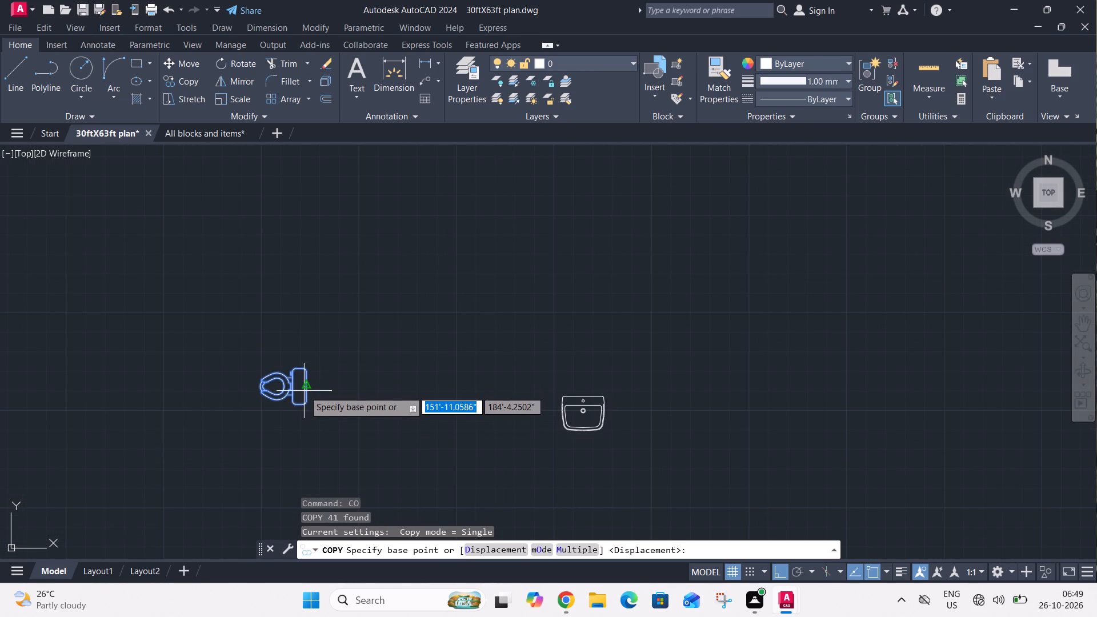
pyautogui.click(304, 386)
pyautogui.scroll(-4, 304, 386)
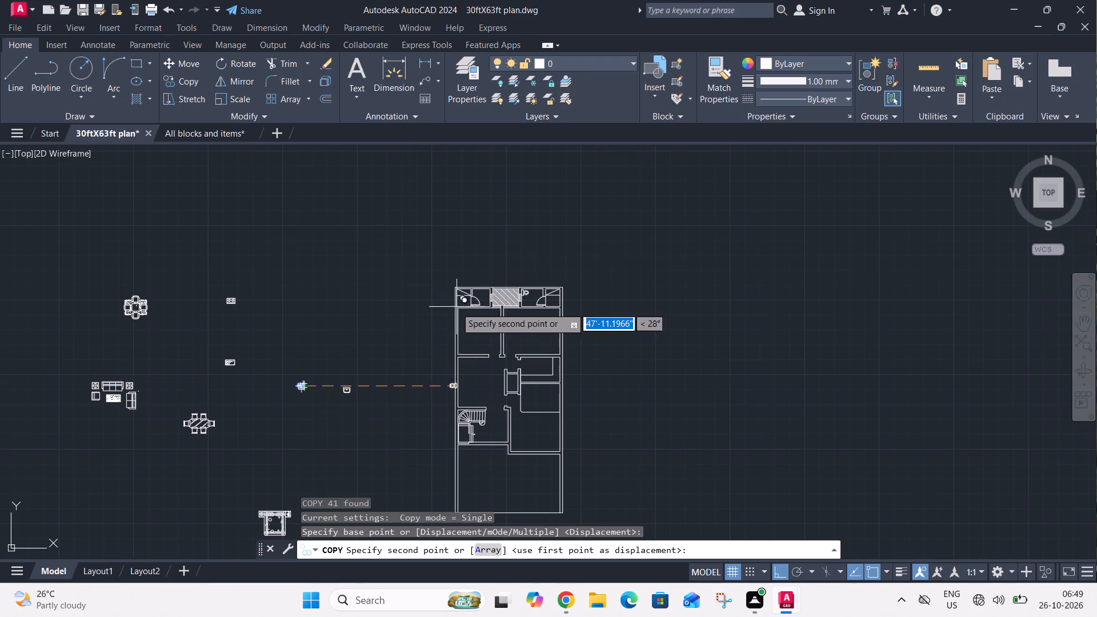
pyautogui.scroll(4, 487, 300)
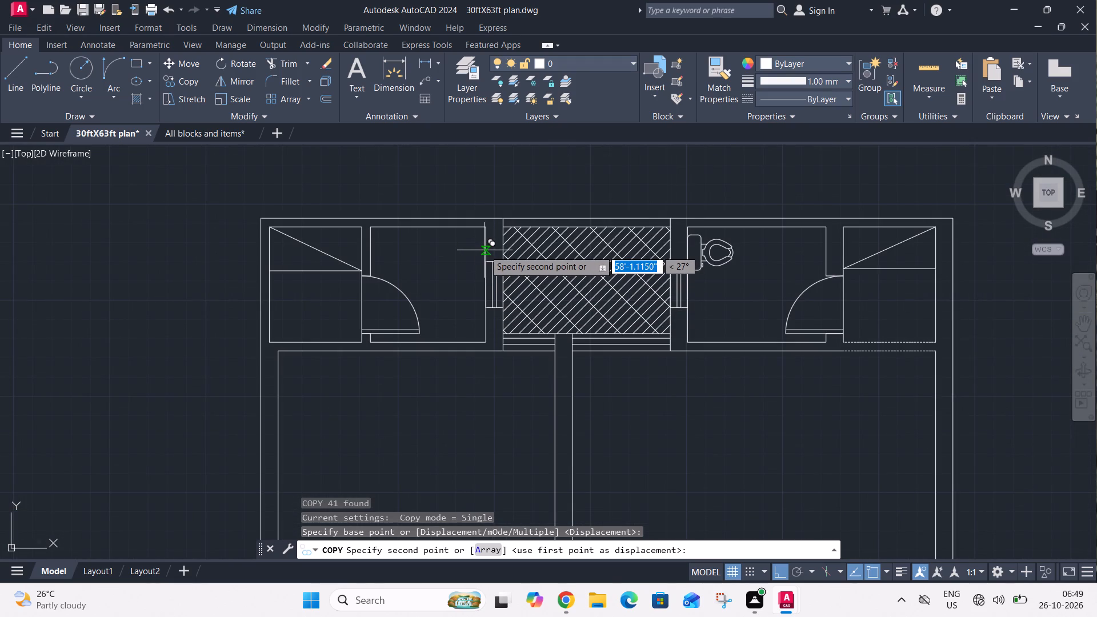
pyautogui.click(485, 250)
# Rotate the source washbasin outside the floor plan by 180 degrees about the middle of its back edge.
pyautogui.scroll(-3, 484, 250)
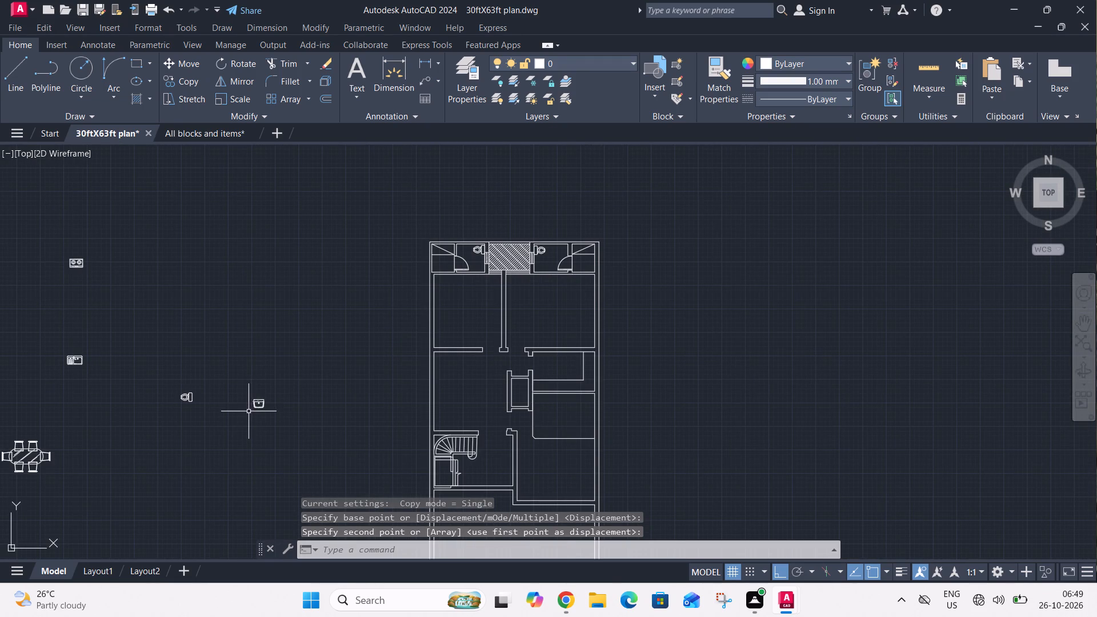
pyautogui.scroll(1, 248, 402)
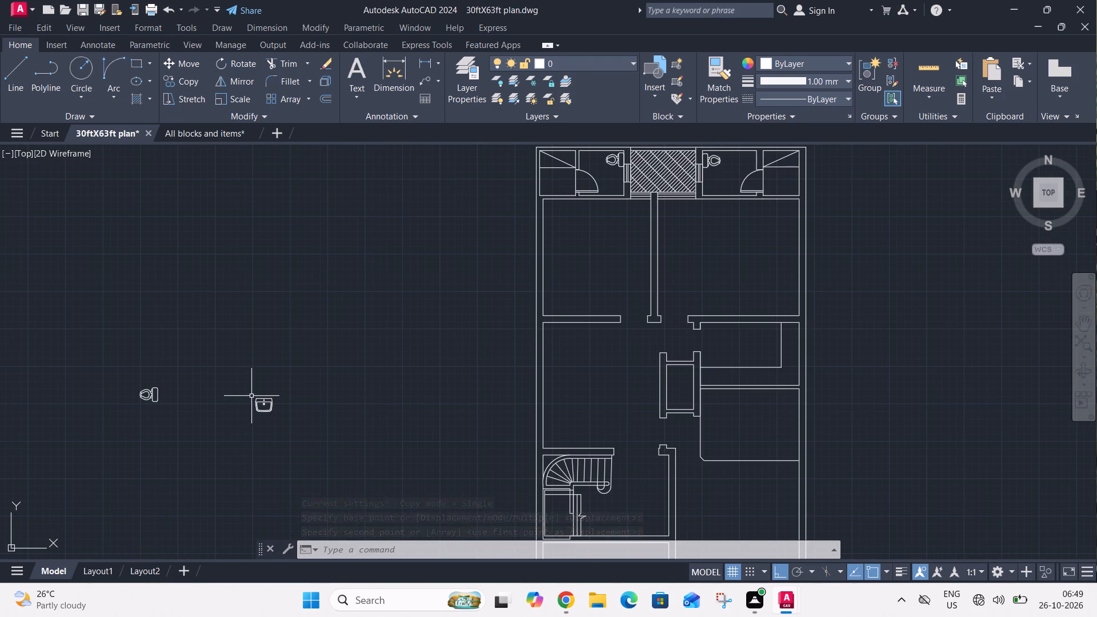
pyautogui.click(251, 396)
pyautogui.click(304, 419)
pyautogui.write('ro')
pyautogui.press('space')
pyautogui.click(261, 395)
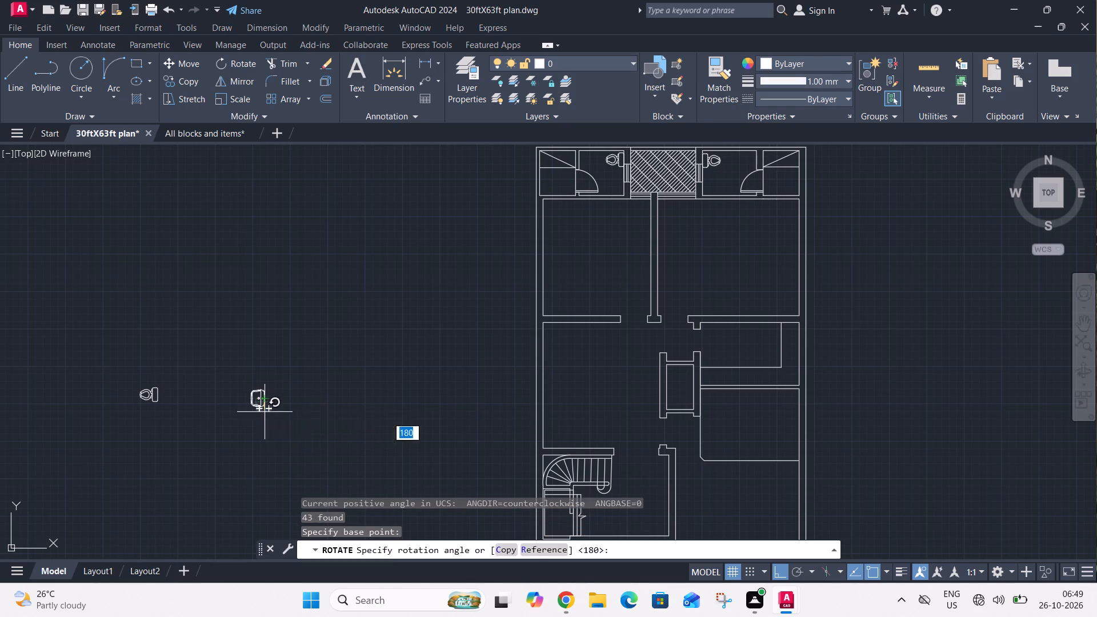
pyautogui.click(227, 409)
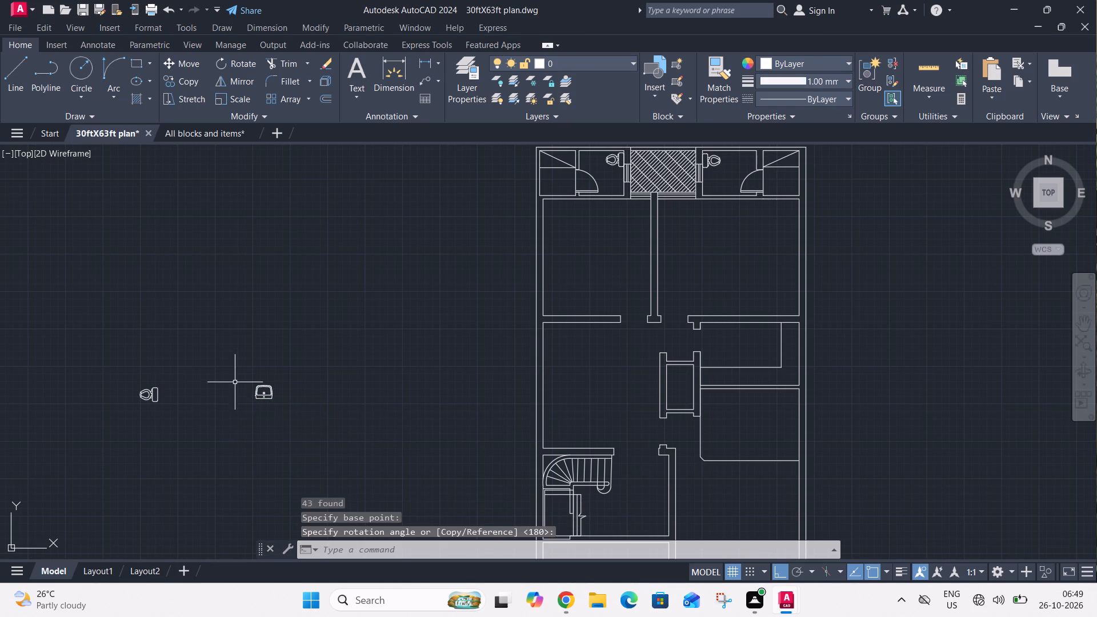
# Copy the rotated washbasin into the upper-right bathroom, with its back against the lower wall below the toilet.
pyautogui.click(239, 374)
pyautogui.click(303, 420)
pyautogui.write('co')
pyautogui.press('space')
pyautogui.scroll(3, 262, 403)
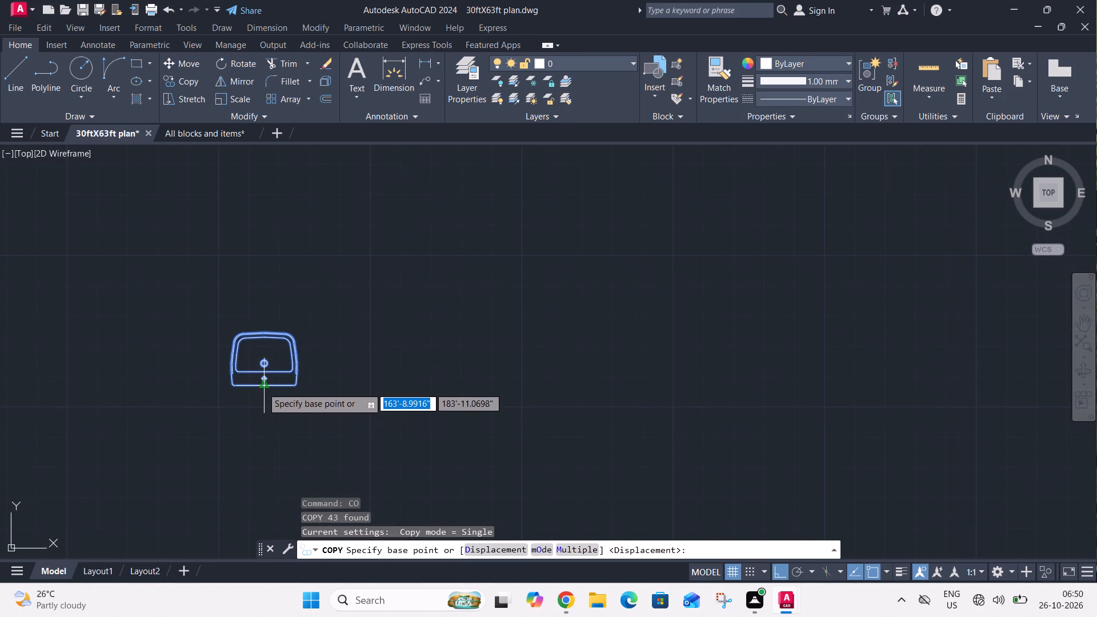
pyautogui.click(263, 386)
pyautogui.scroll(-4, 263, 386)
pyautogui.scroll(2, 552, 270)
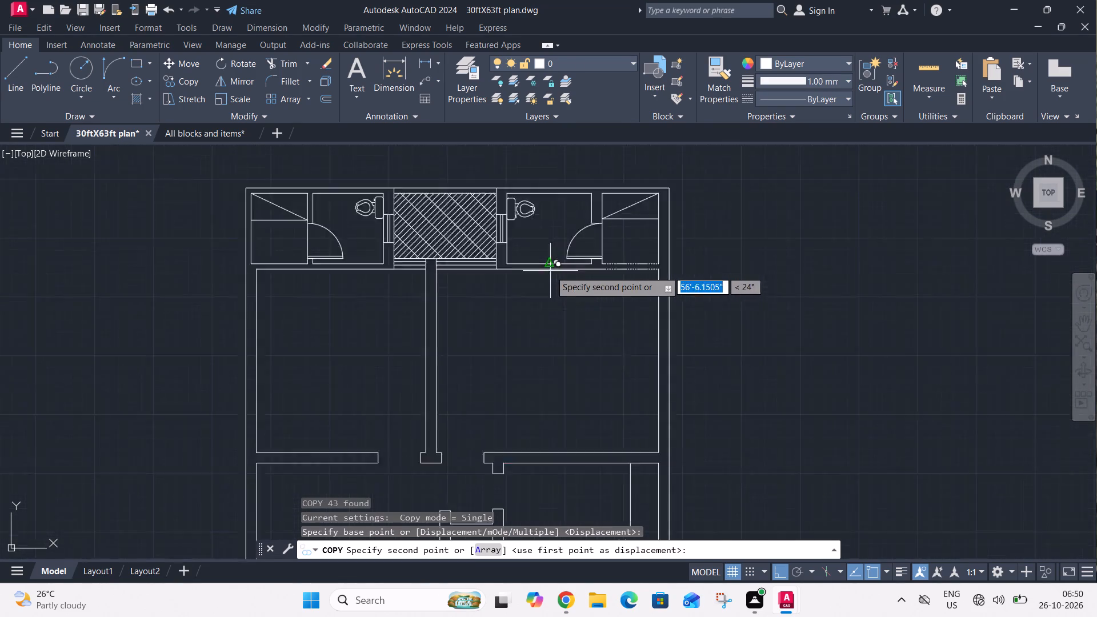
pyautogui.scroll(2, 550, 271)
pyautogui.click(521, 247)
# Rotate the source washbasin outside the floor plan by 180 degrees again.
pyautogui.scroll(-4, 523, 244)
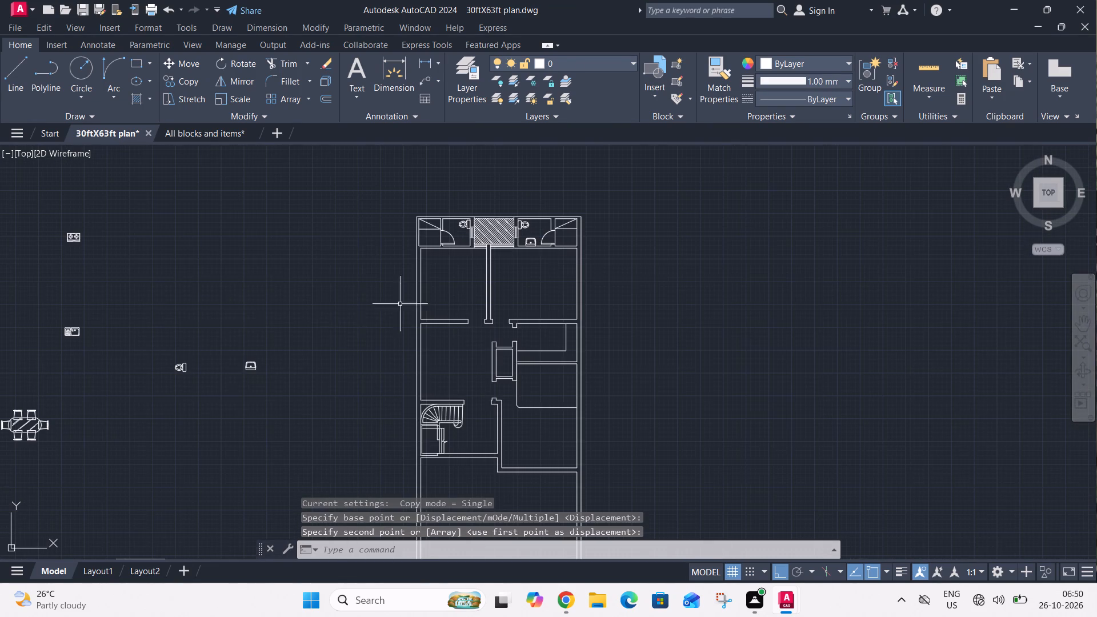
pyautogui.click(230, 348)
pyautogui.click(287, 384)
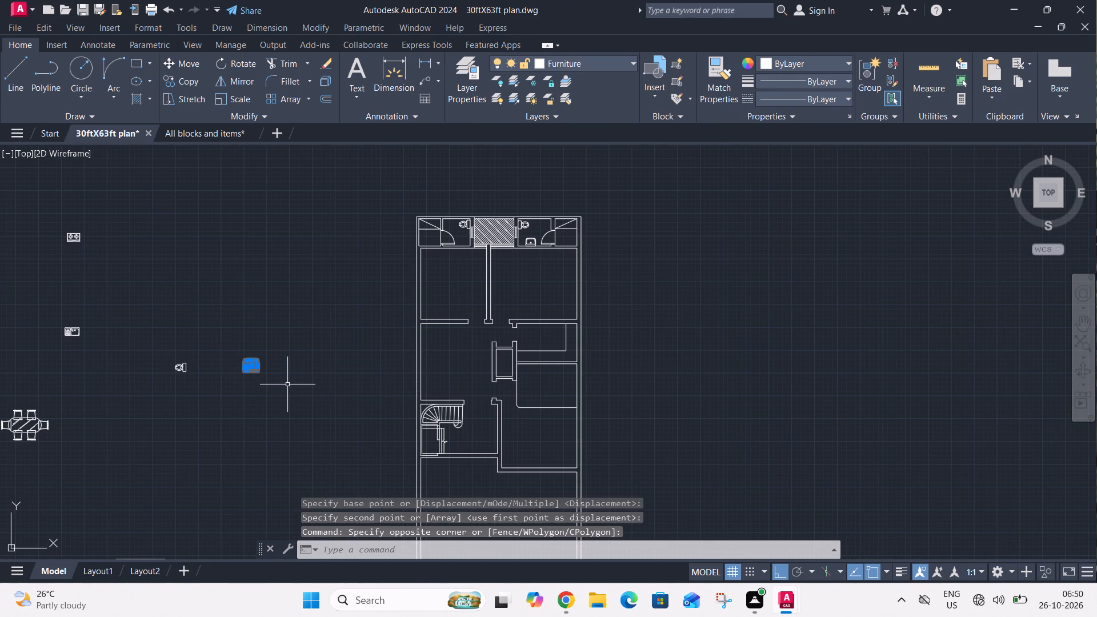
pyautogui.press('r')
pyautogui.press('o')
pyautogui.press('space')
pyautogui.click(253, 374)
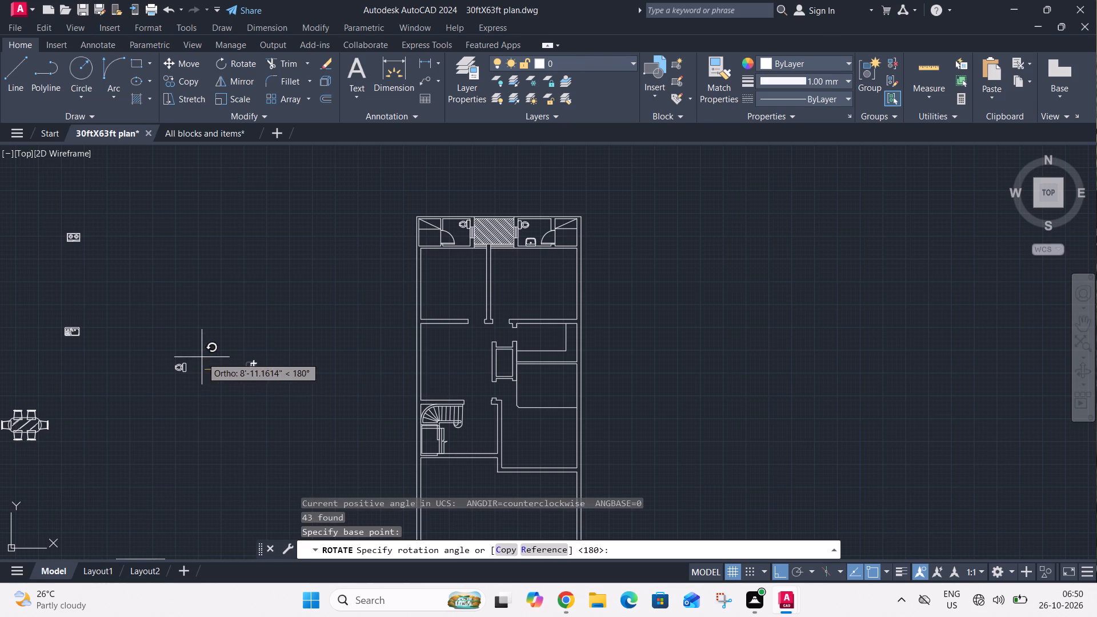
pyautogui.scroll(2, 208, 346)
pyautogui.click(208, 346)
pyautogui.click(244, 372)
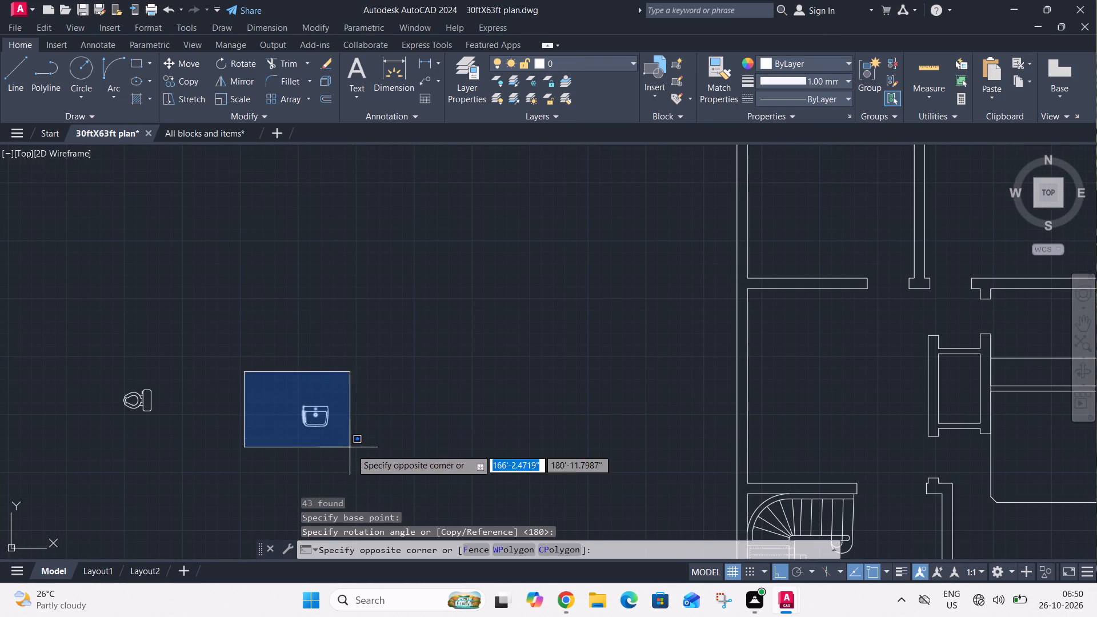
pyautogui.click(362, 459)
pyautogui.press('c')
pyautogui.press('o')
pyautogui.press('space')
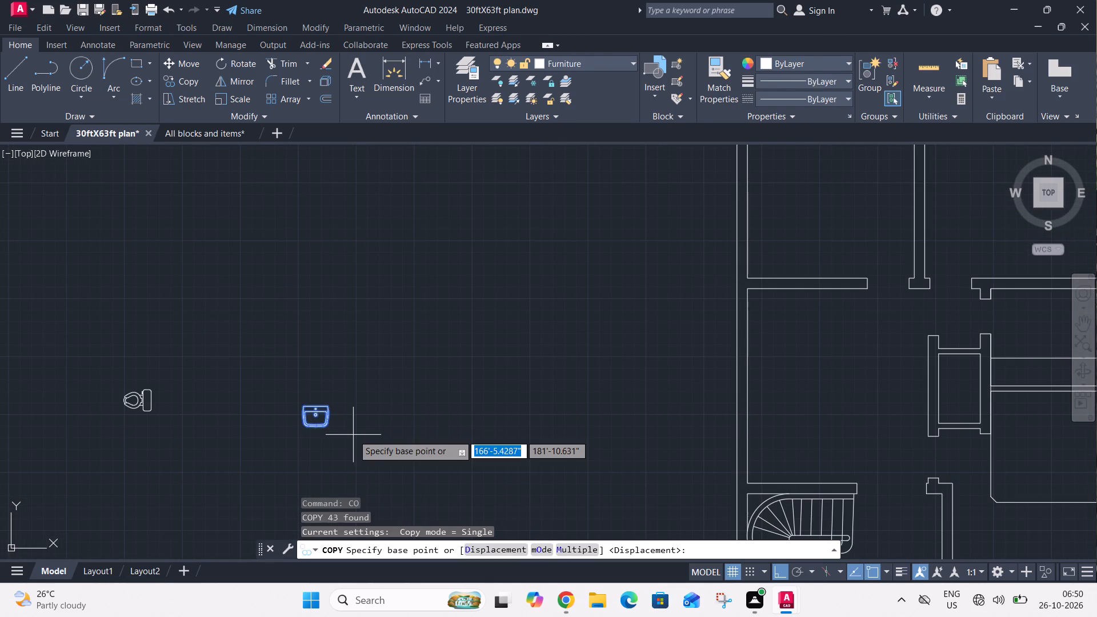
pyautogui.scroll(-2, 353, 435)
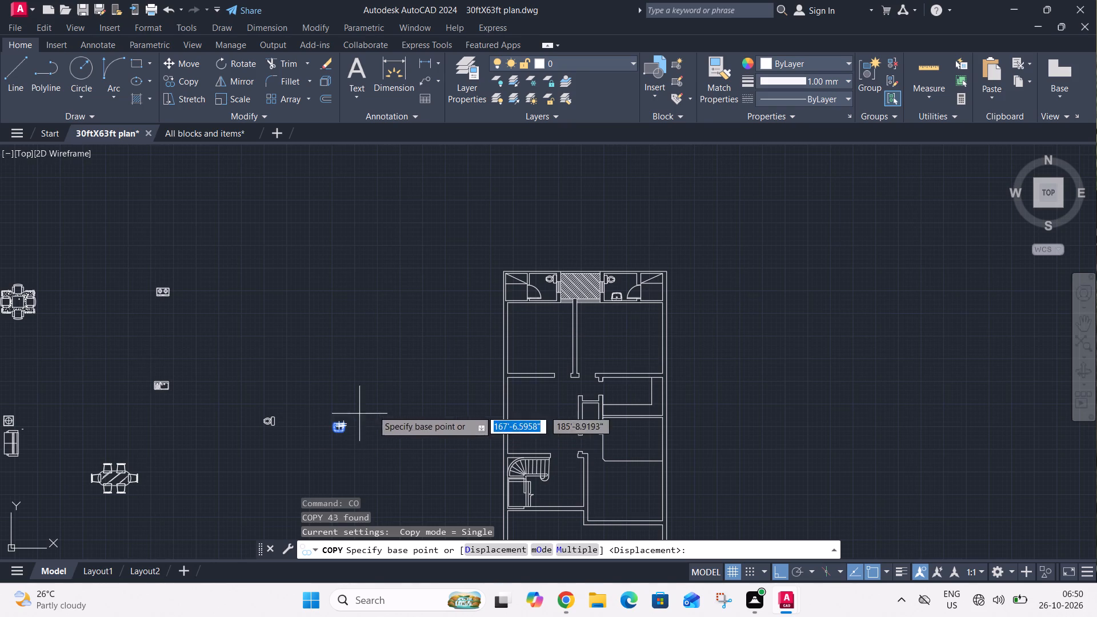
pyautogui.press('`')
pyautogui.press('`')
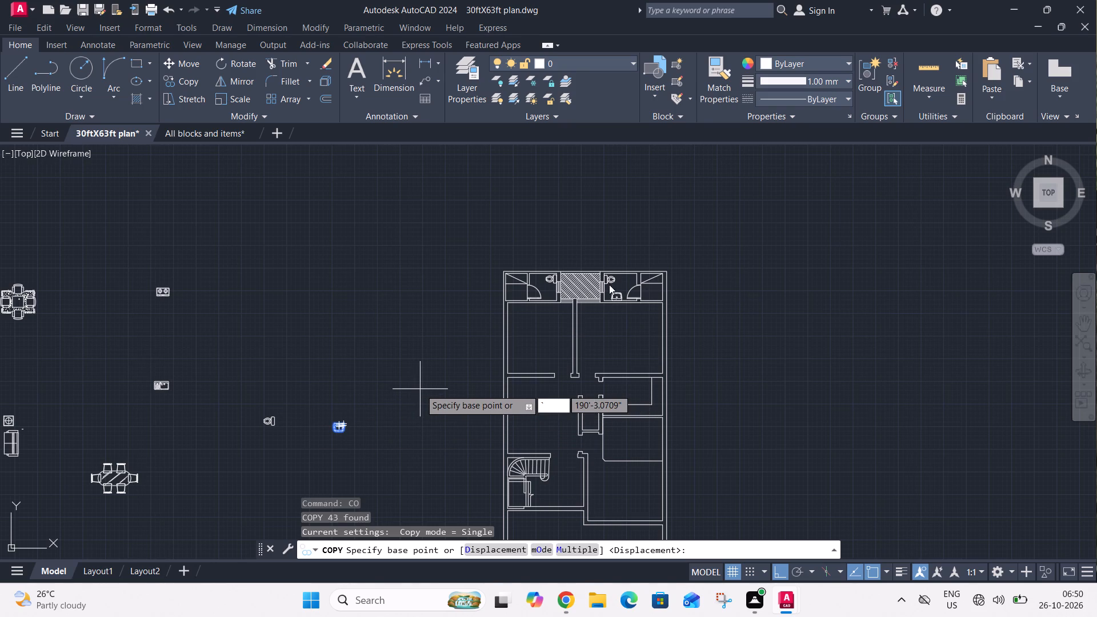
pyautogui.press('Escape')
# Copy the washbasin in the upper-right bathroom to the lower wall of the upper-left bathroom.
pyautogui.scroll(3, 605, 302)
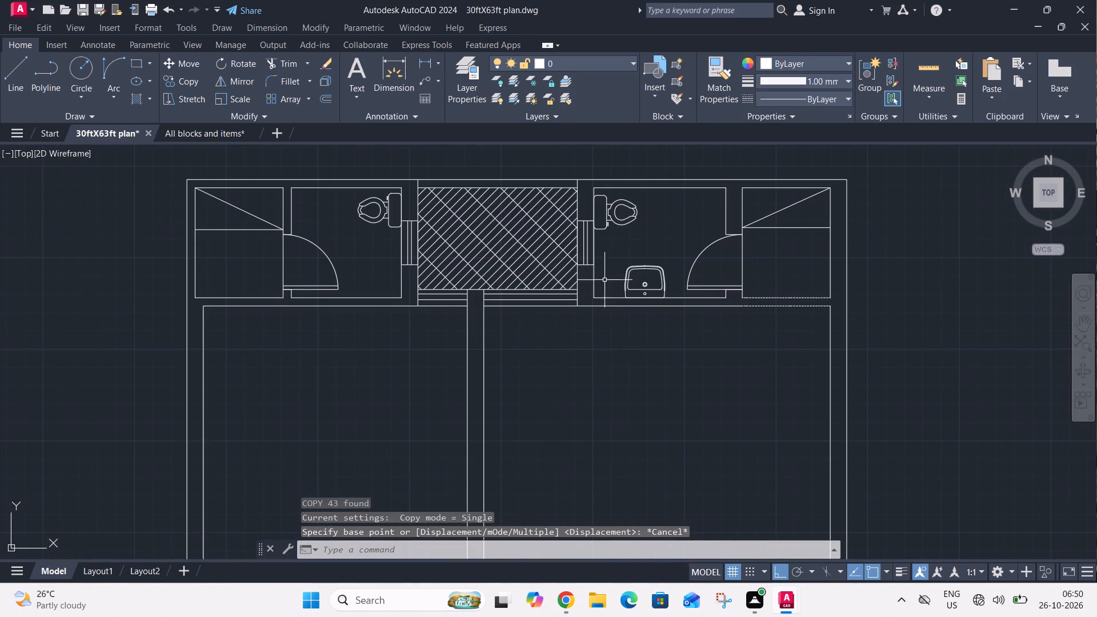
pyautogui.click(611, 253)
pyautogui.click(674, 308)
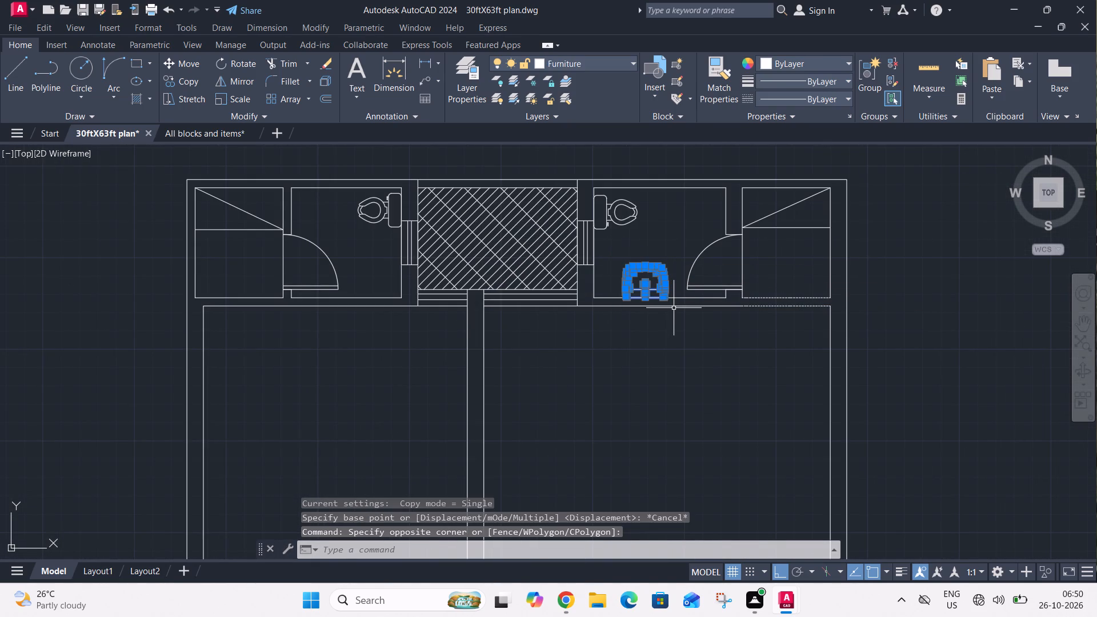
pyautogui.press('c')
pyautogui.press('o')
pyautogui.press('space')
pyautogui.click(643, 299)
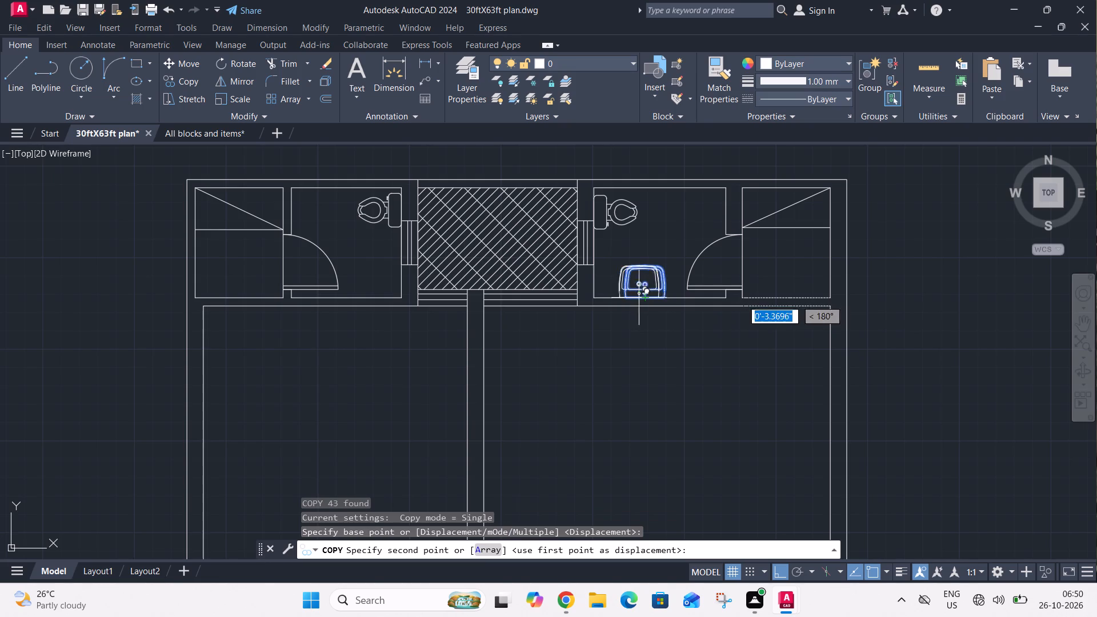
pyautogui.click(367, 303)
# Move the upper-left bathroom's washbasin straight up 4.5 inches so its back edge meets the inner wall line.
pyautogui.scroll(3, 338, 276)
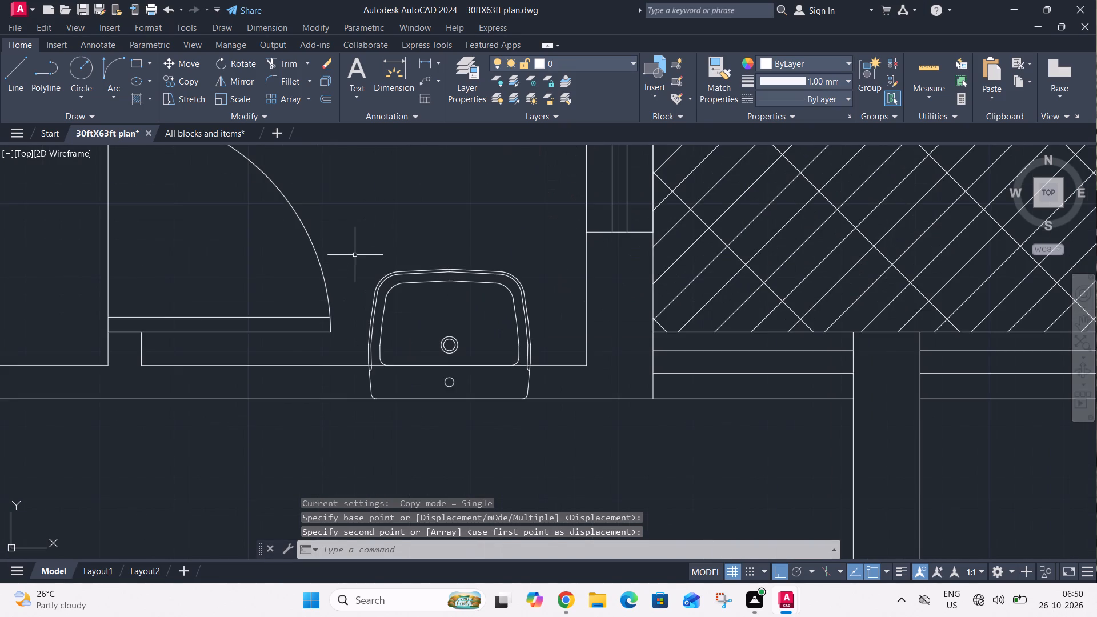
pyautogui.click(355, 254)
pyautogui.click(549, 432)
pyautogui.press('m')
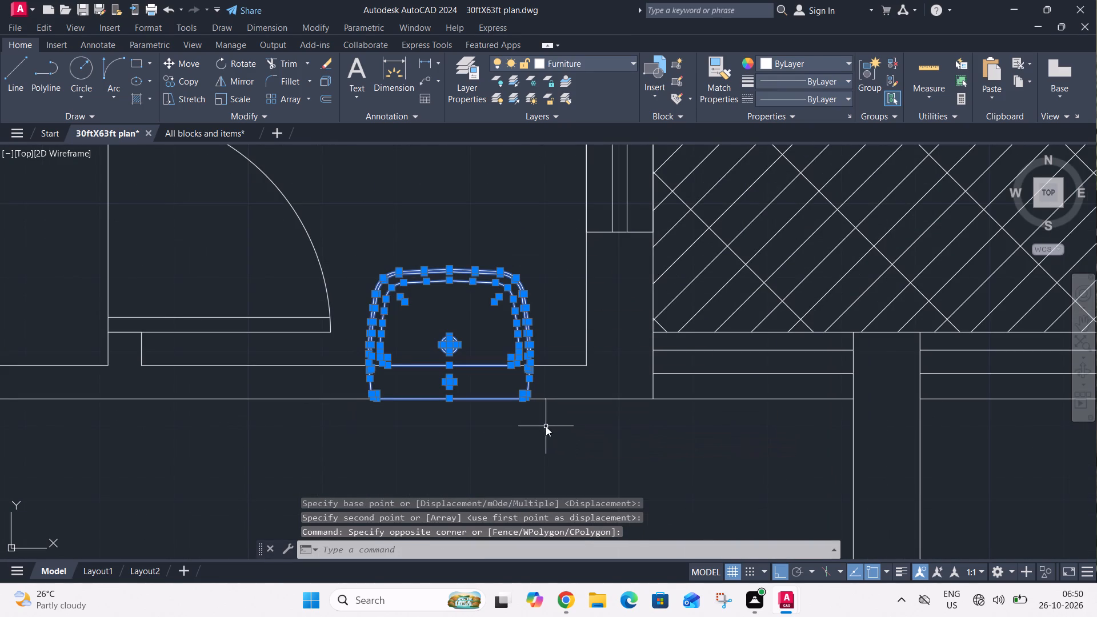
pyautogui.press('space')
pyautogui.click(451, 402)
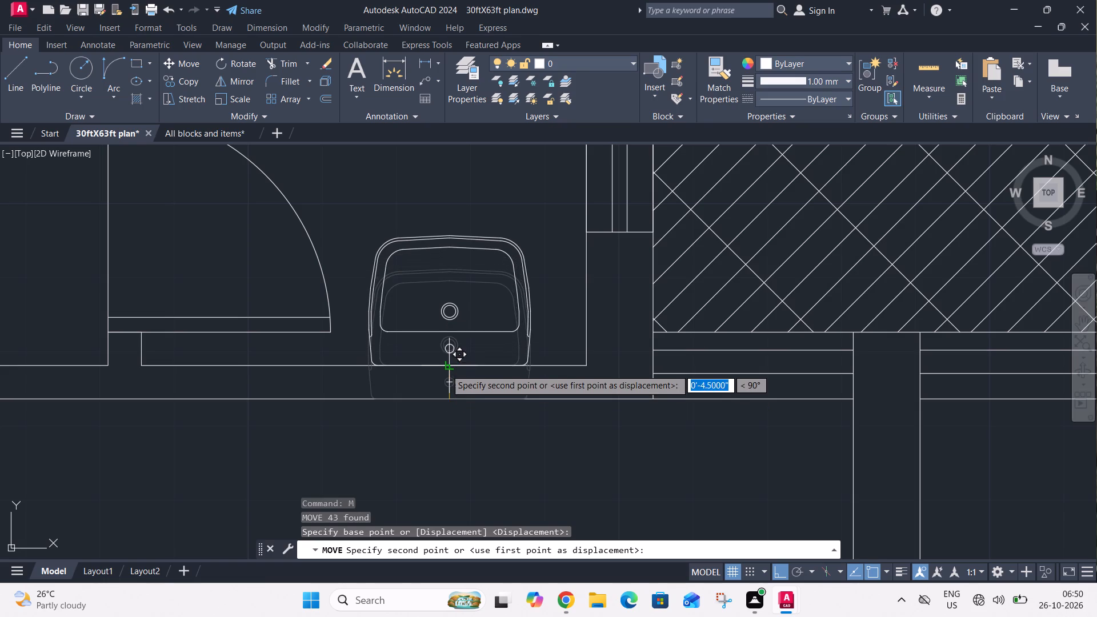
pyautogui.click(446, 367)
pyautogui.press('Escape')
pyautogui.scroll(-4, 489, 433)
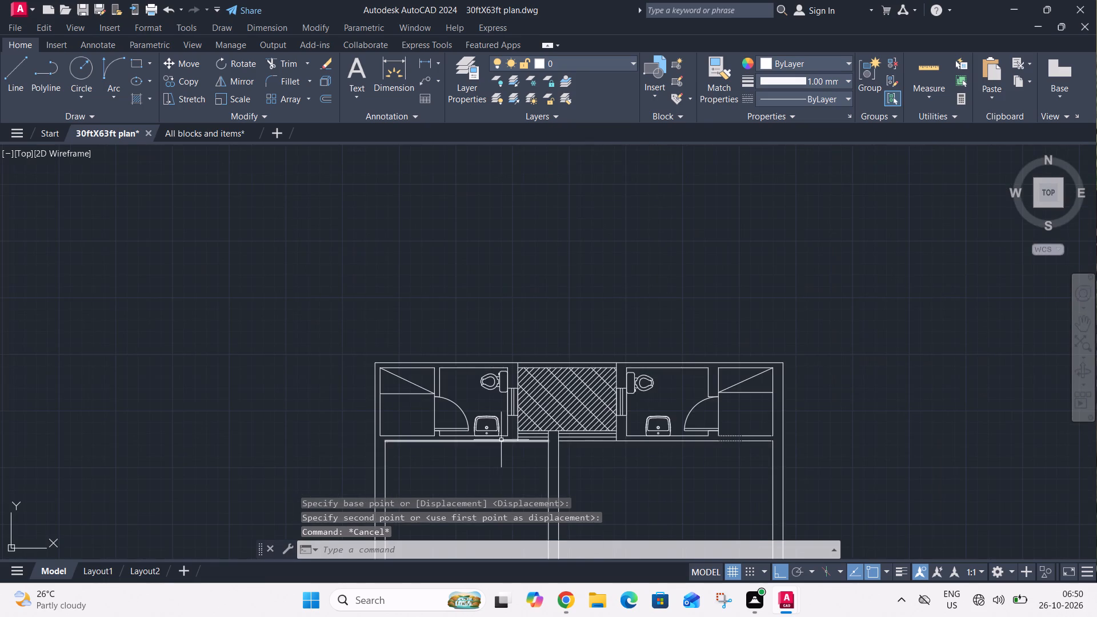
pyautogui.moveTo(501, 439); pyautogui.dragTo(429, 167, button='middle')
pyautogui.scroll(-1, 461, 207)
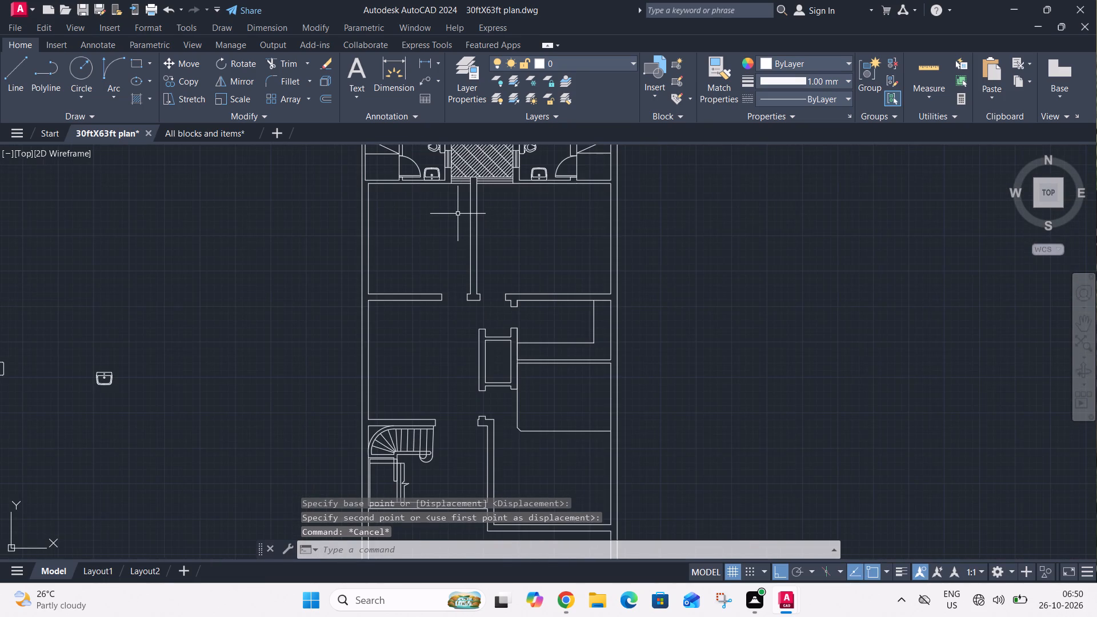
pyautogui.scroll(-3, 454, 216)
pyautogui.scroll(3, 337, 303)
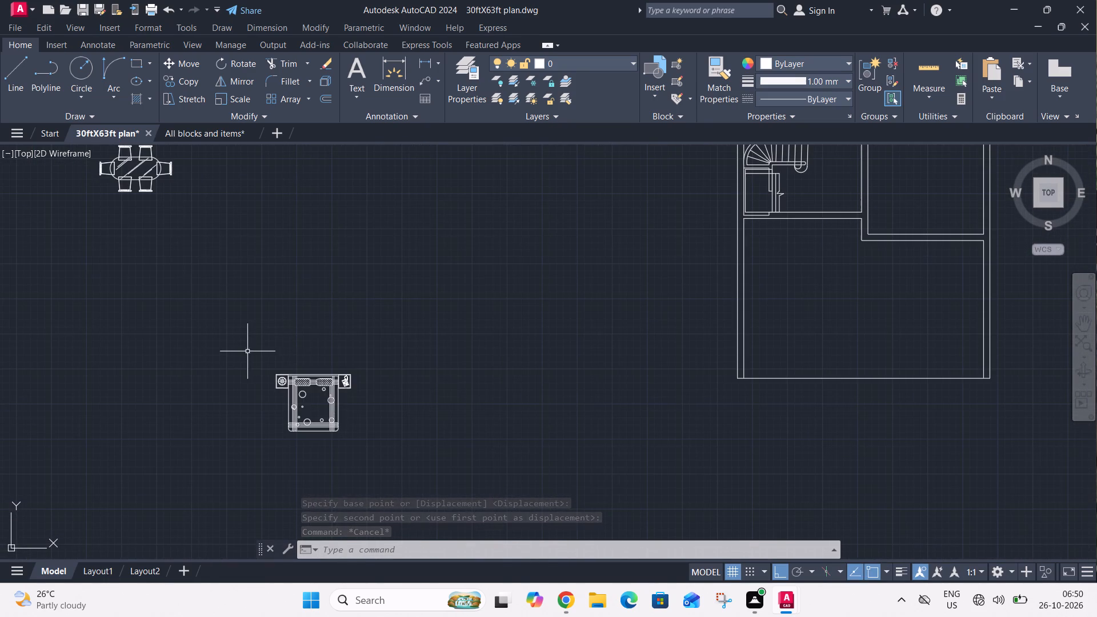
# Rotate the source double bed with side tables outside the floor plan by 90 degrees, so its headboard faces left.
pyautogui.click(247, 351)
pyautogui.click(400, 480)
pyautogui.press('r')
pyautogui.press('o')
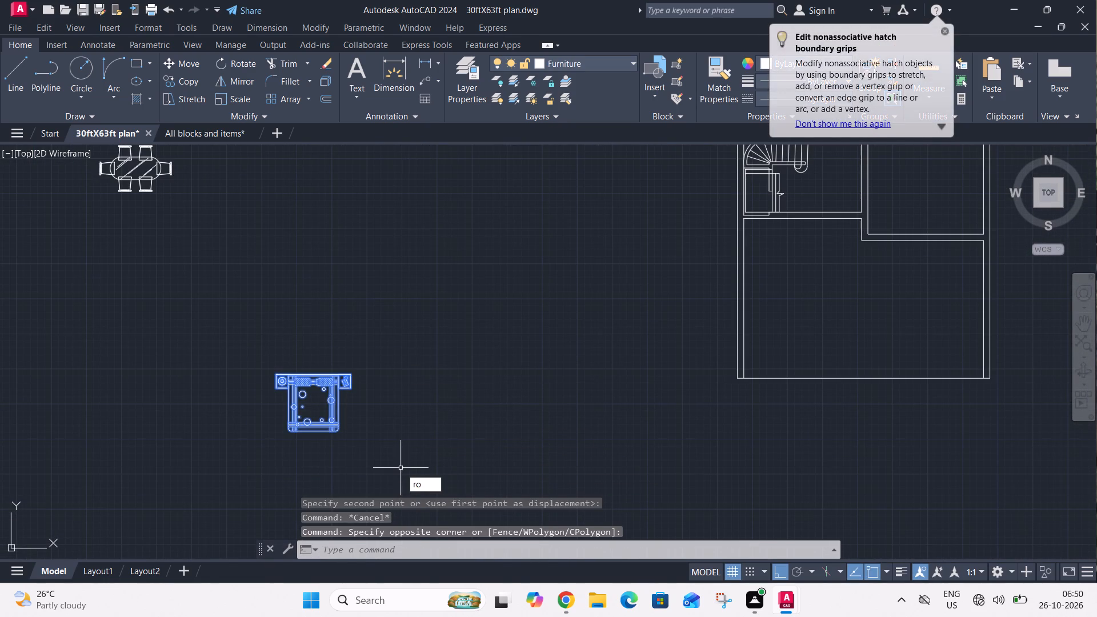
pyautogui.press('space')
pyautogui.click(313, 378)
pyautogui.click(306, 329)
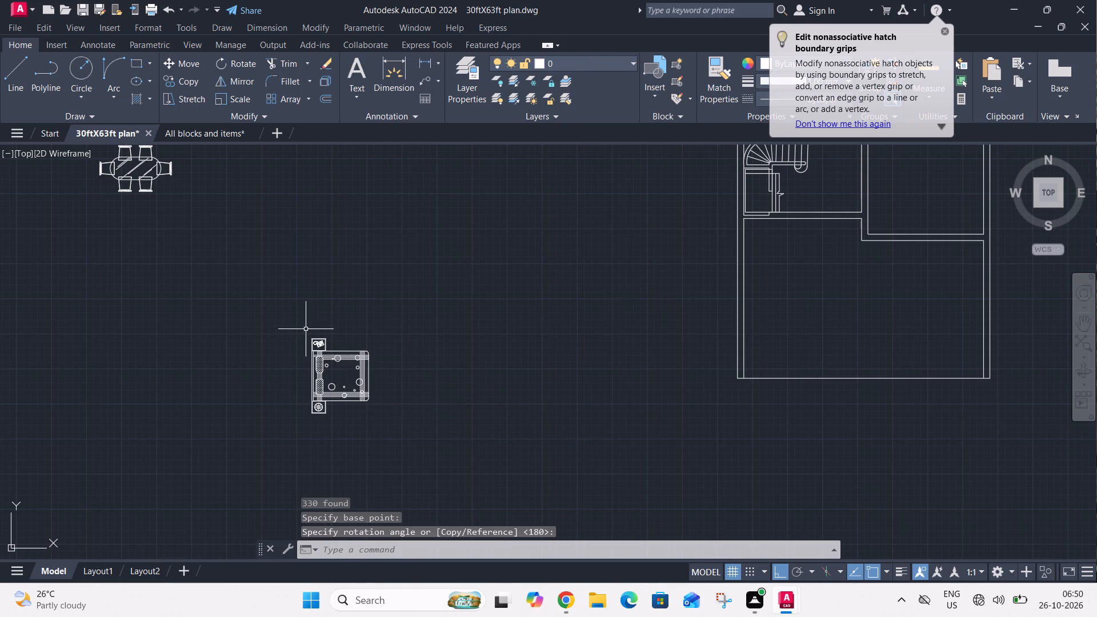
# Copy the rotated bed by its headboard midpoint onto the left inner wall of the upper-left bedroom.
pyautogui.click(297, 320)
pyautogui.click(392, 426)
pyautogui.press('c')
pyautogui.press('o')
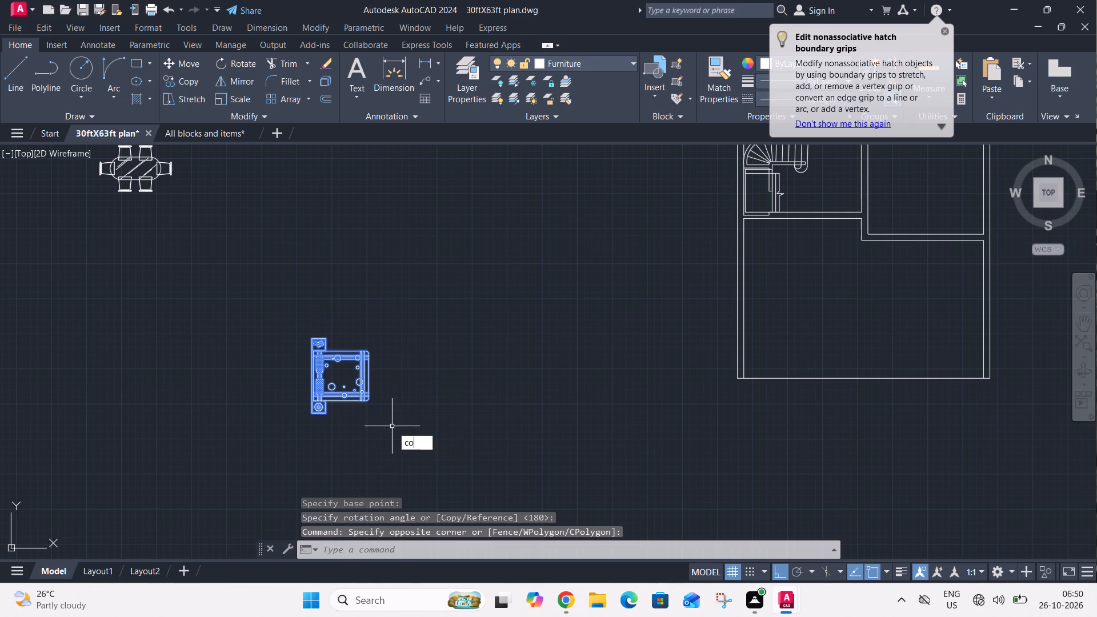
pyautogui.press('space')
pyautogui.scroll(4, 315, 383)
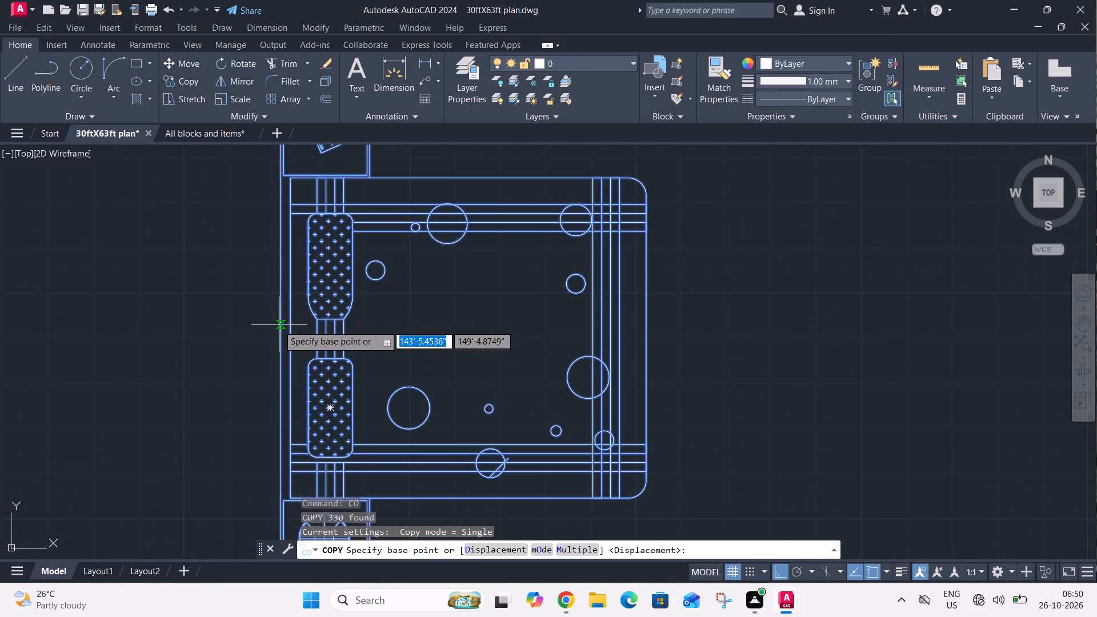
pyautogui.click(282, 337)
pyautogui.scroll(-5, 297, 343)
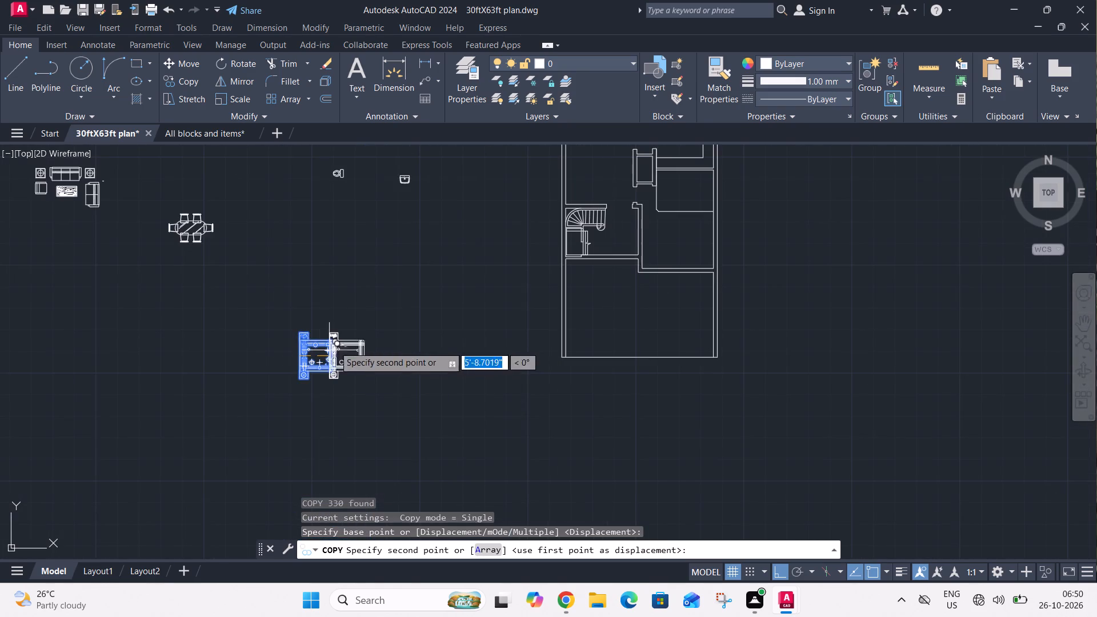
pyautogui.moveTo(426, 291); pyautogui.dragTo(325, 448, button='middle')
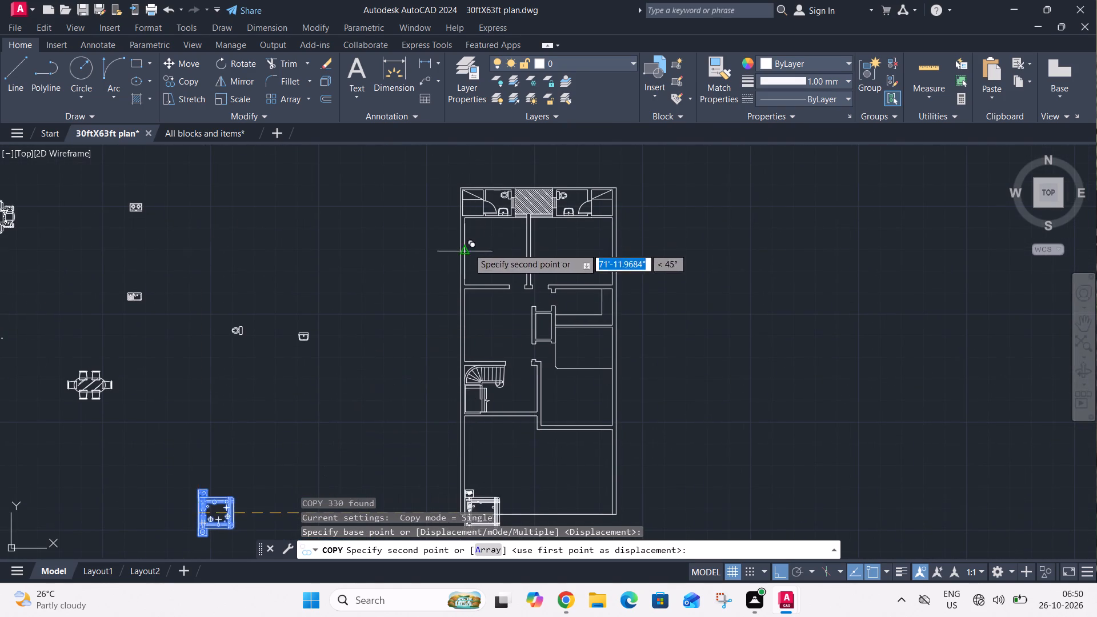
pyautogui.scroll(3, 469, 248)
pyautogui.click(445, 239)
pyautogui.scroll(-3, 451, 219)
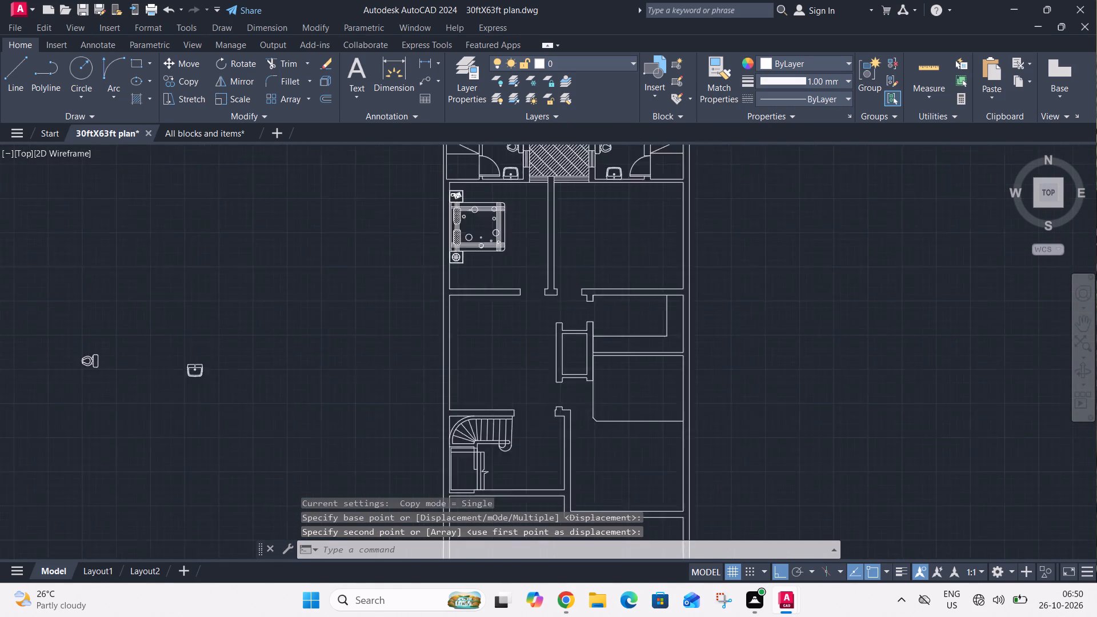
# Rotate the source bed outside the floor plan by 180 degrees, so its headboard faces right.
pyautogui.click(160, 461)
pyautogui.click(240, 518)
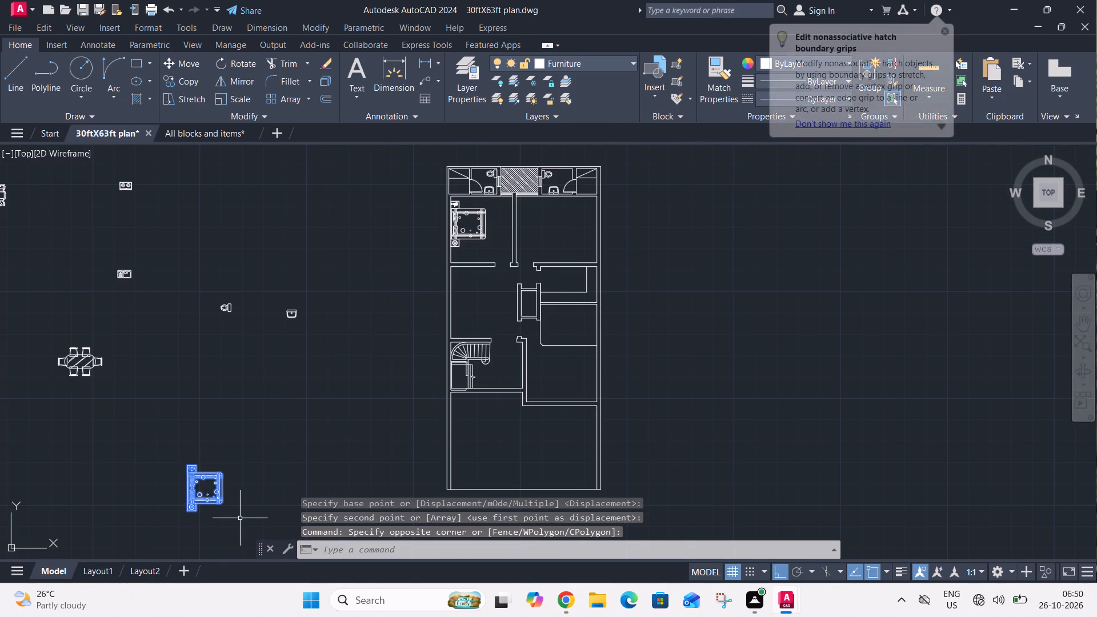
pyautogui.press('r')
pyautogui.press('o')
pyautogui.press('space')
pyautogui.moveTo(213, 484); pyautogui.dragTo(210, 490)
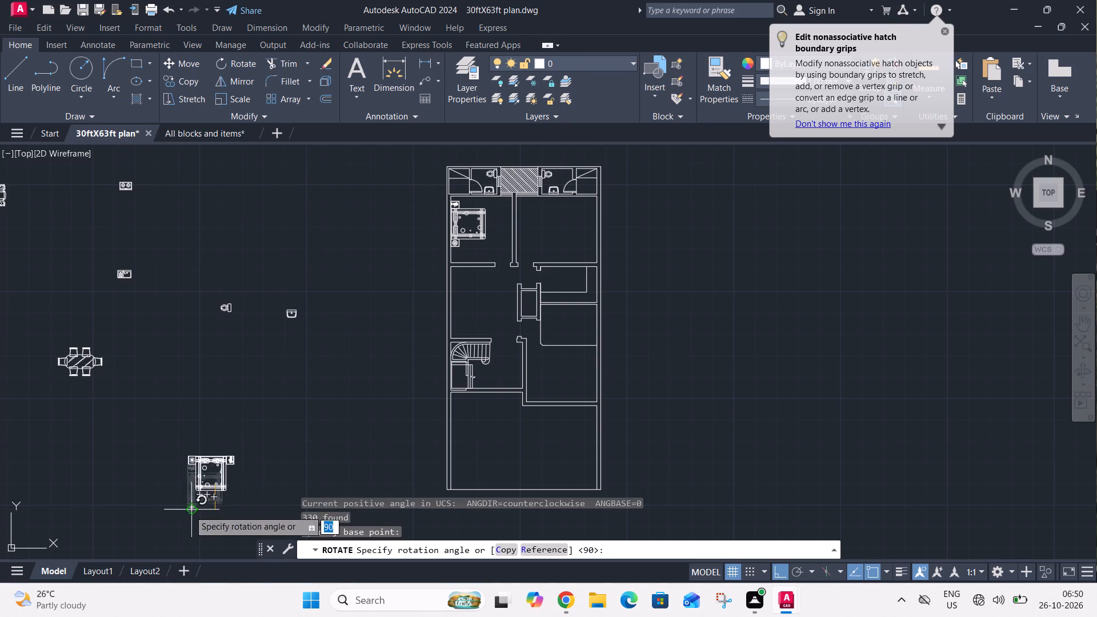
pyautogui.click(165, 484)
# Move the source bed by its headboard midpoint onto the right inner wall of the upper-right bedroom.
pyautogui.click(173, 430)
pyautogui.click(279, 520)
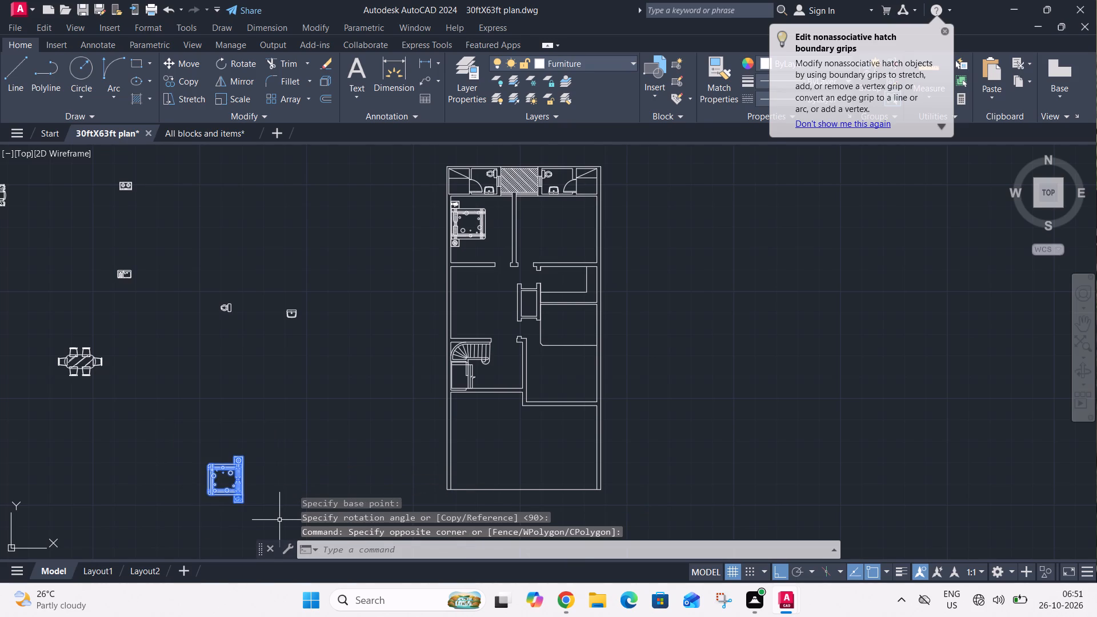
pyautogui.press('m')
pyautogui.press('space')
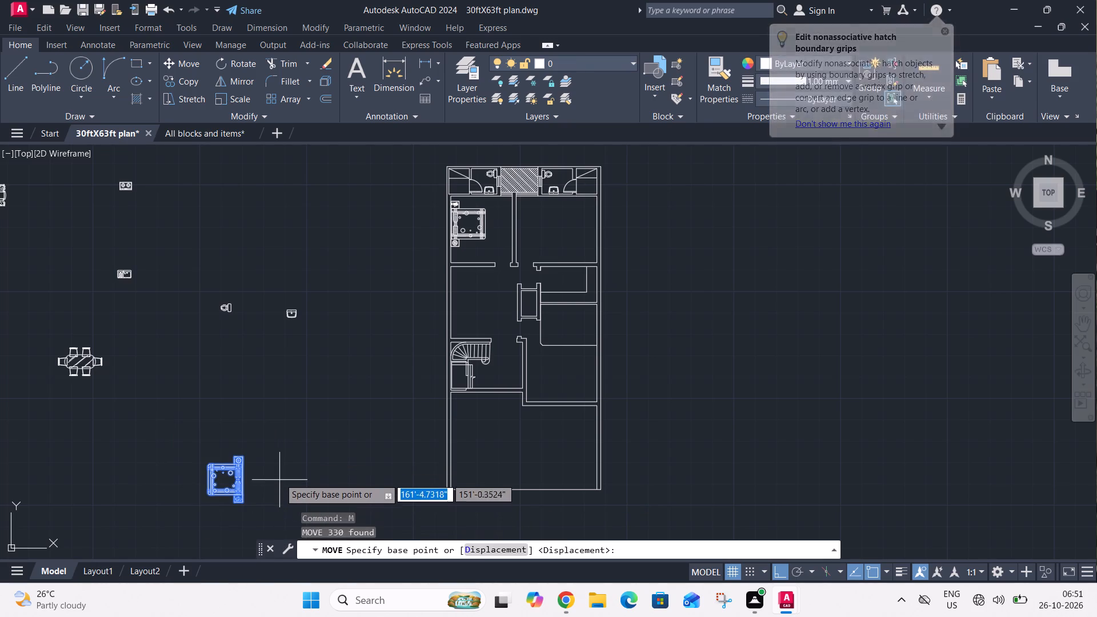
pyautogui.scroll(2, 283, 462)
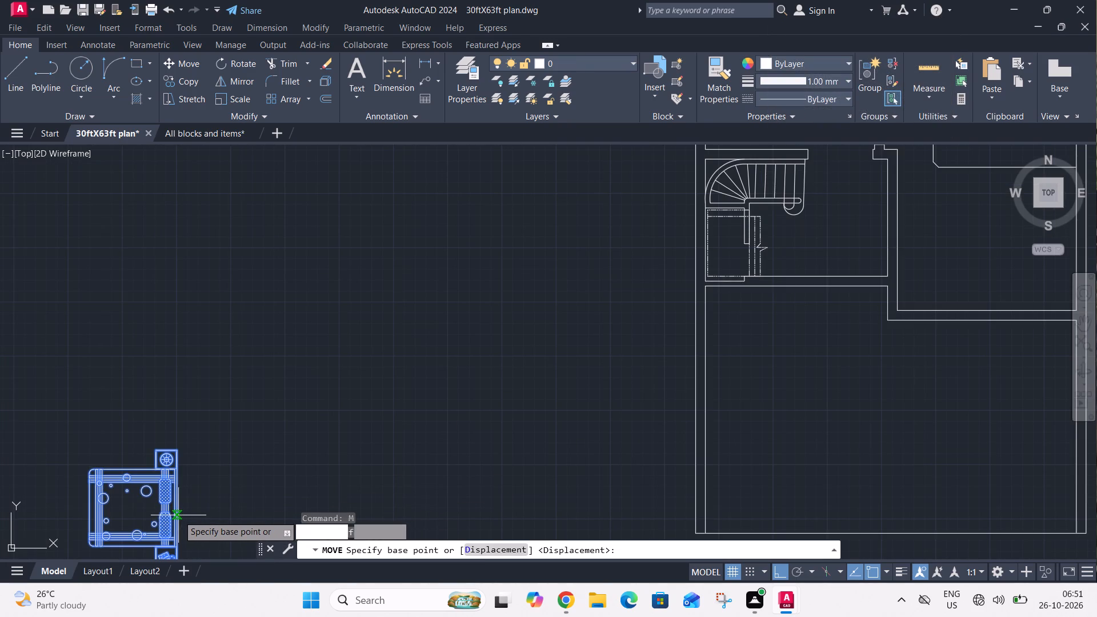
pyautogui.click(177, 507)
pyautogui.scroll(-3, 181, 495)
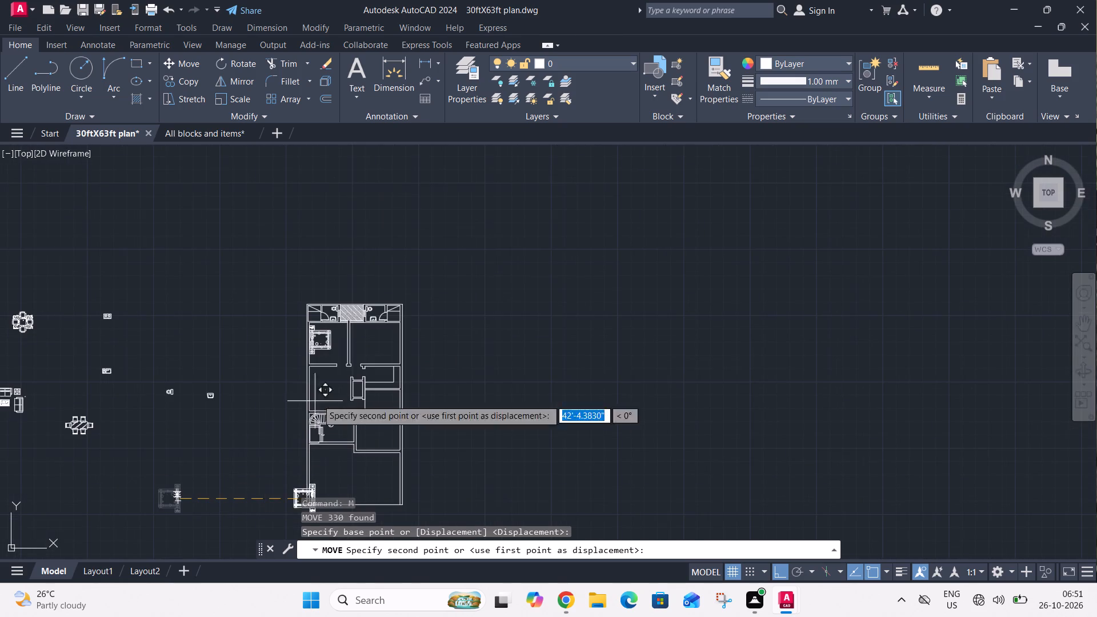
pyautogui.scroll(4, 410, 346)
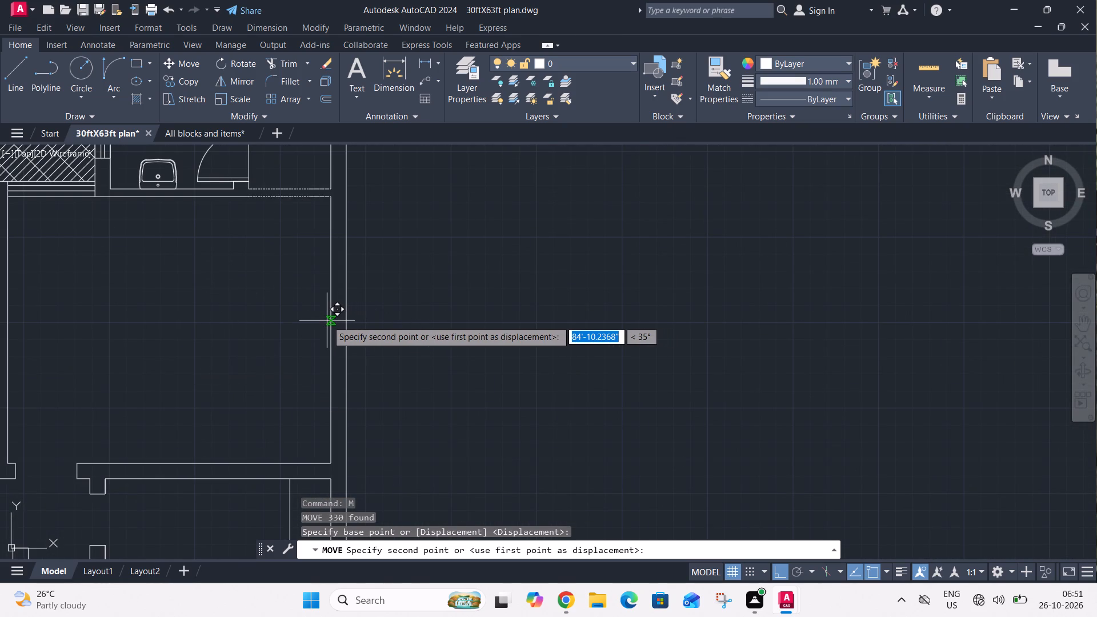
pyautogui.click(332, 320)
pyautogui.scroll(-5, 352, 294)
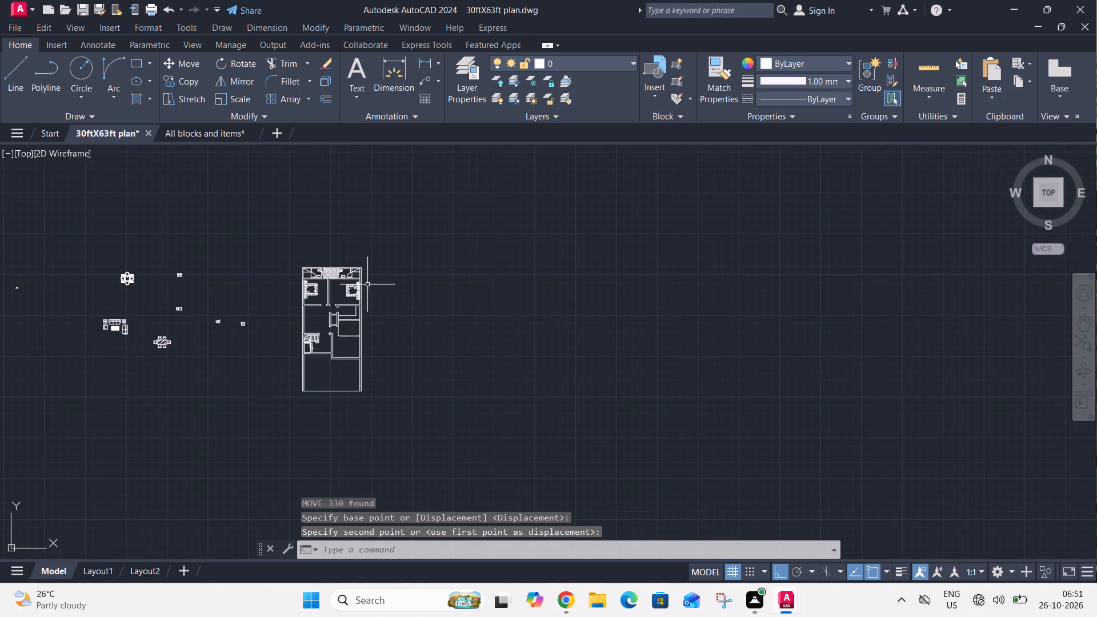
# Rotate the two-burner stove outside the floor plan by 270 degrees.
pyautogui.moveTo(364, 289); pyautogui.dragTo(364, 286, button='middle')
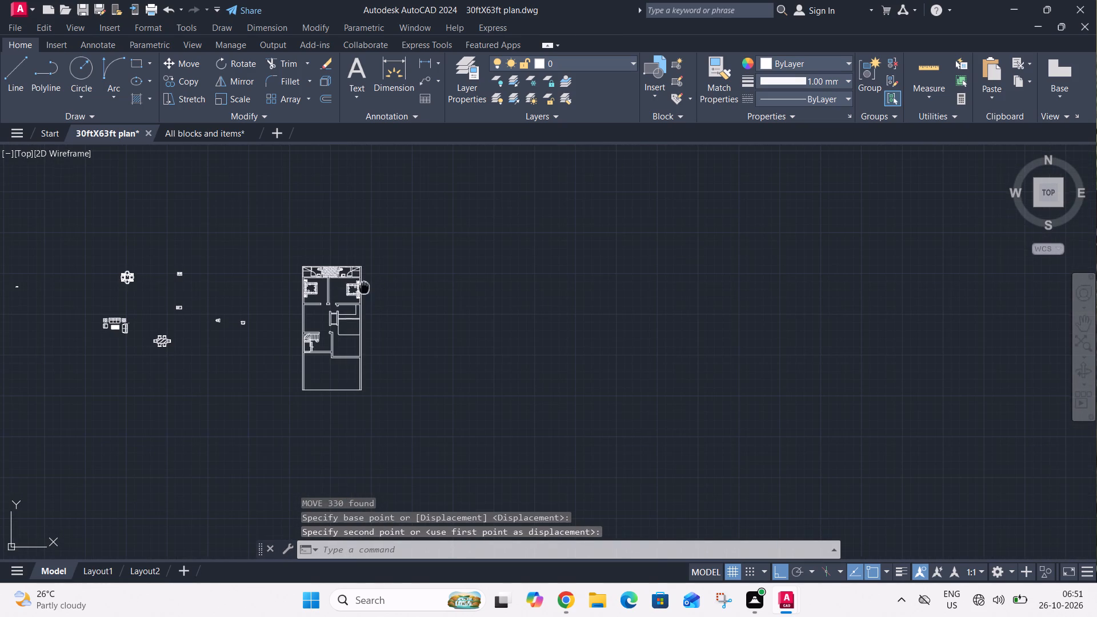
pyautogui.moveTo(364, 286); pyautogui.dragTo(375, 225, button='middle')
pyautogui.scroll(2, 347, 261)
pyautogui.moveTo(345, 258); pyautogui.dragTo(439, 324, button='middle')
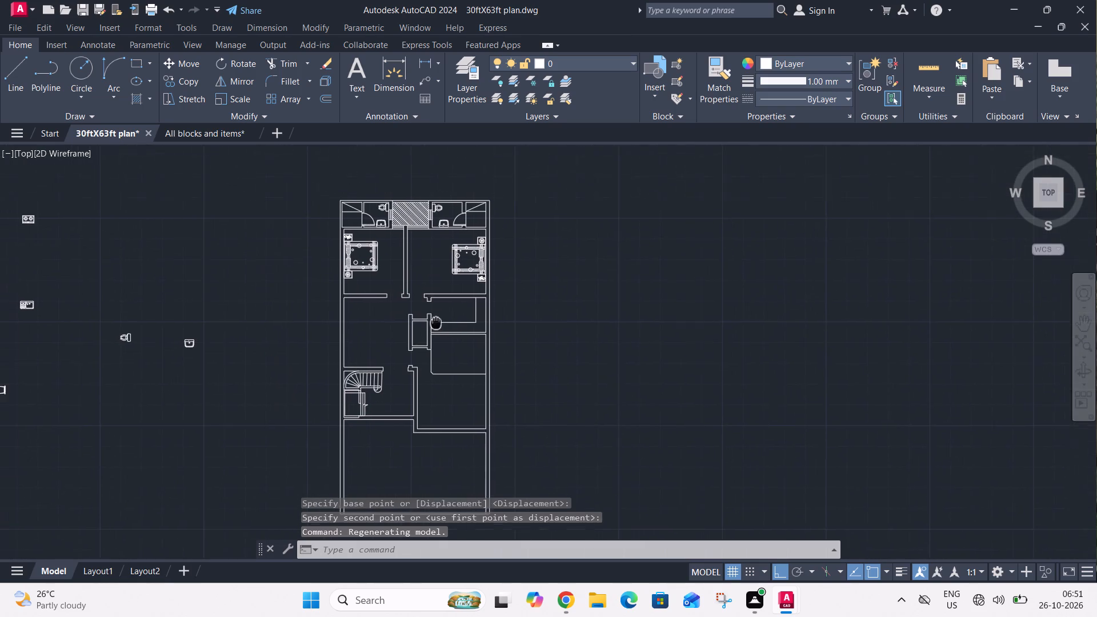
pyautogui.moveTo(439, 324); pyautogui.dragTo(450, 327, button='middle')
pyautogui.moveTo(457, 340); pyautogui.dragTo(557, 406, button='middle')
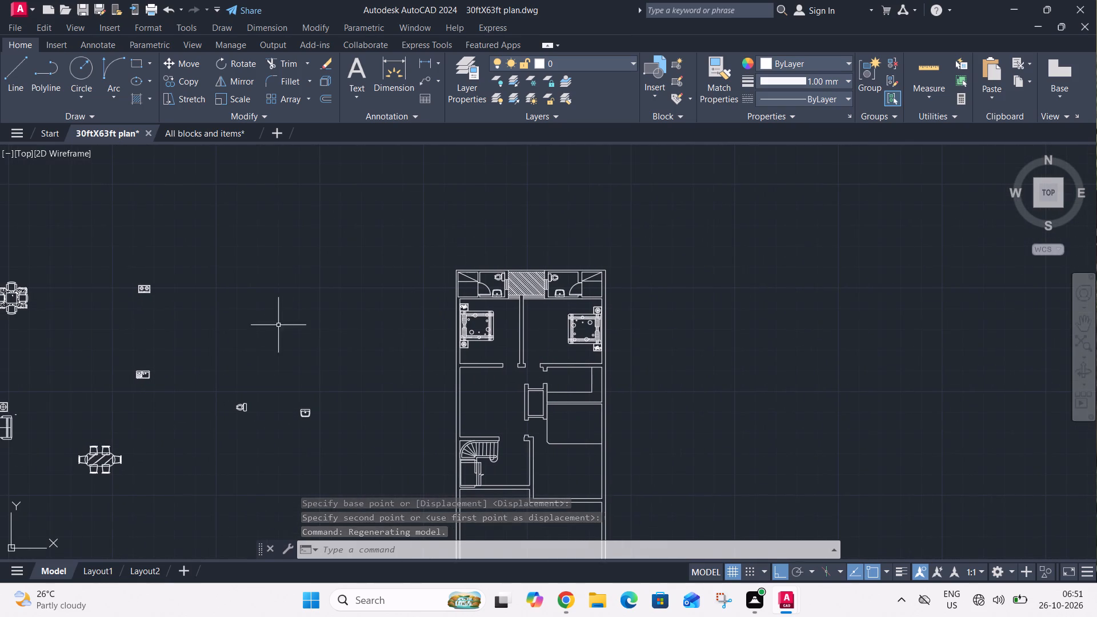
pyautogui.scroll(2, 135, 277)
pyautogui.click(134, 277)
pyautogui.click(195, 342)
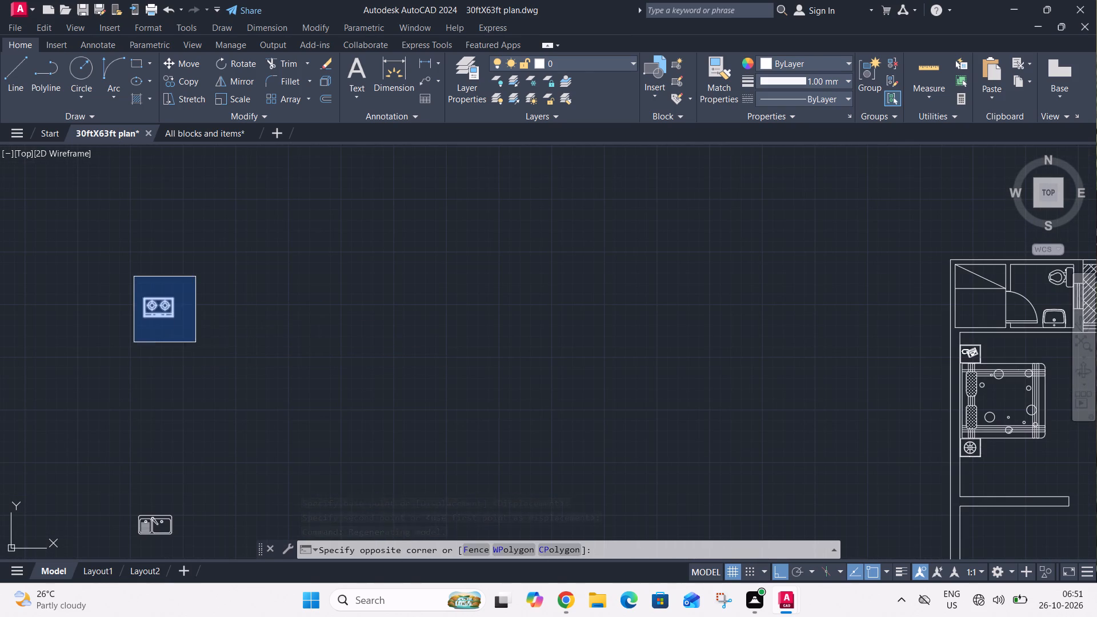
pyautogui.press('r')
pyautogui.press('o')
pyautogui.press('space')
pyautogui.click(161, 312)
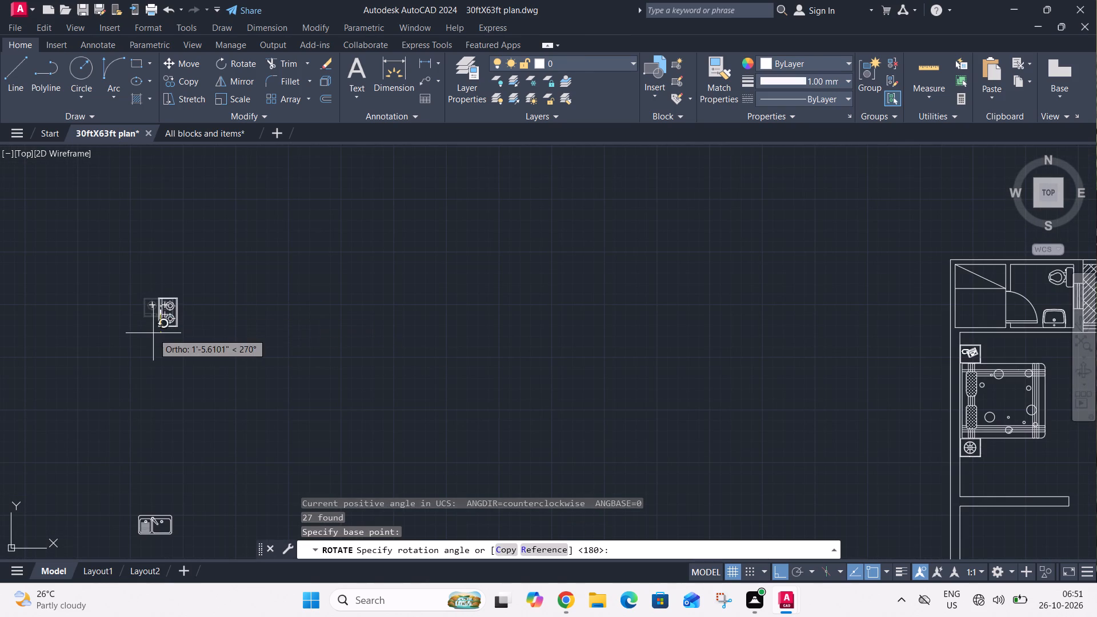
pyautogui.click(153, 334)
# Move the rotated stove with Ortho off onto the kitchen counter along the right outer wall.
pyautogui.click(151, 273)
pyautogui.click(200, 347)
pyautogui.press('m')
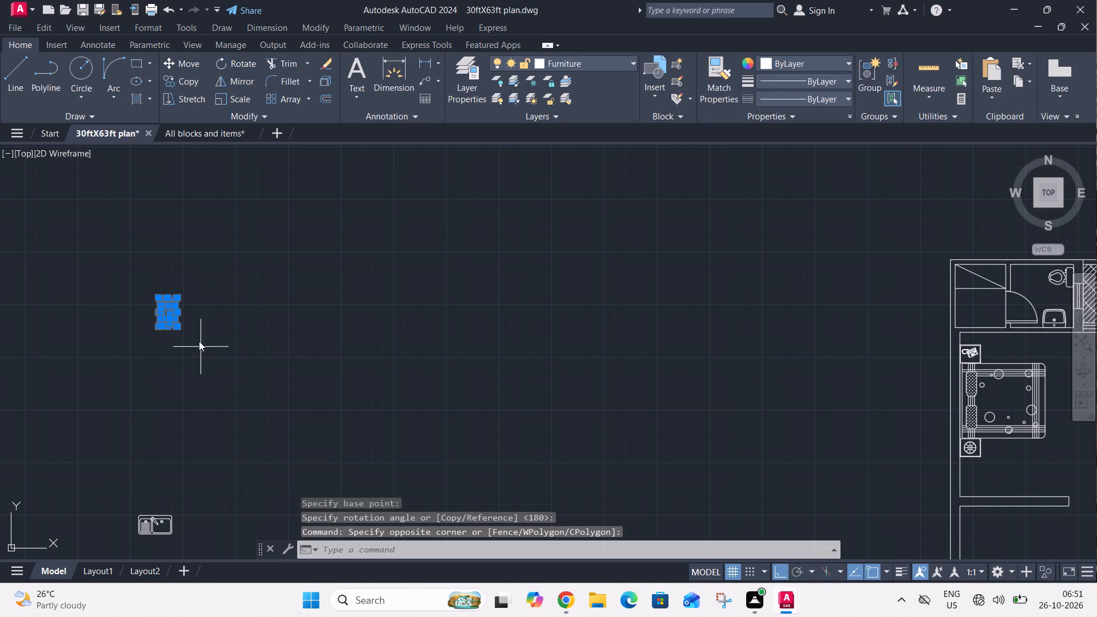
pyautogui.press('space')
pyautogui.click(162, 327)
pyautogui.press('F8')
pyautogui.scroll(-3, 218, 283)
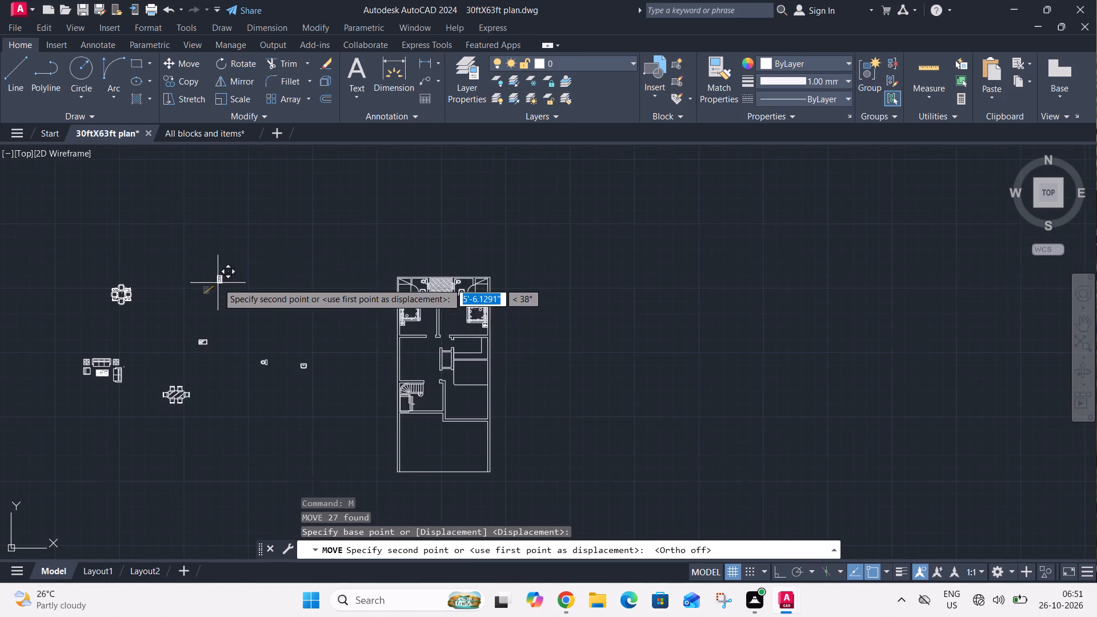
pyautogui.scroll(4, 483, 356)
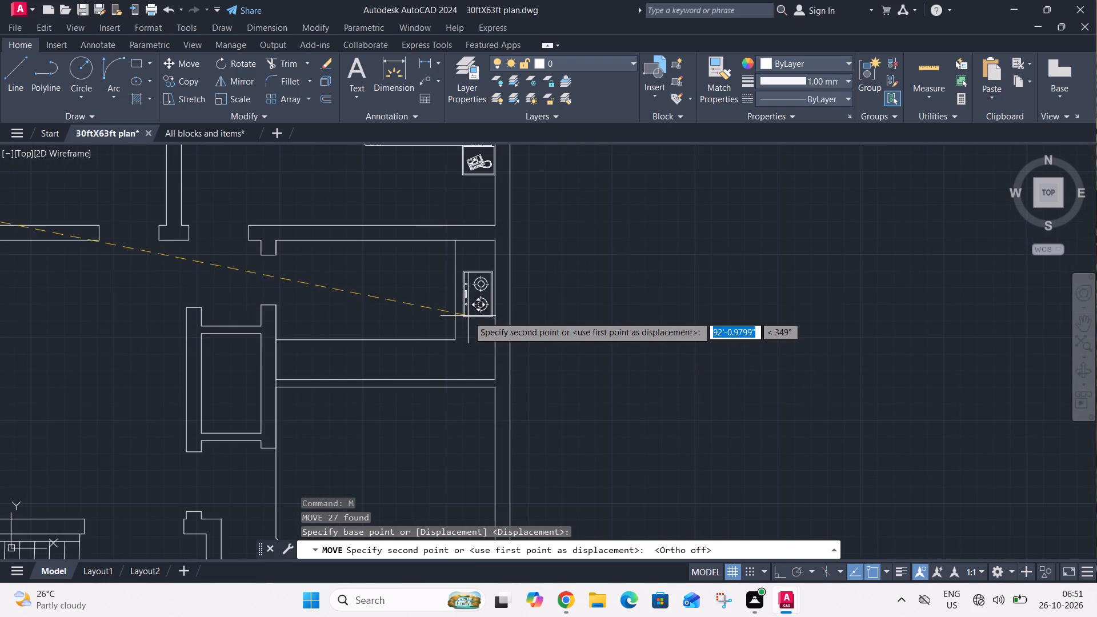
pyautogui.click(467, 312)
# Rotate the kitchen sink outside the floor plan by 180 degrees with Ortho on.
pyautogui.scroll(-3, 493, 298)
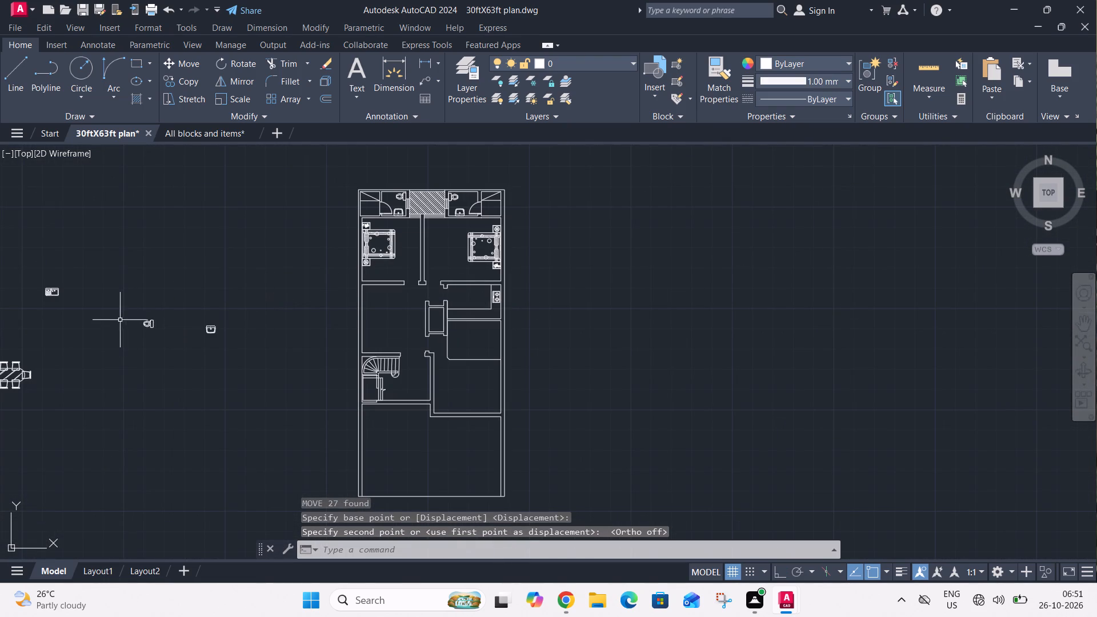
pyautogui.moveTo(120, 318); pyautogui.dragTo(231, 363, button='middle')
pyautogui.scroll(1, 145, 337)
pyautogui.click(143, 323)
pyautogui.click(197, 346)
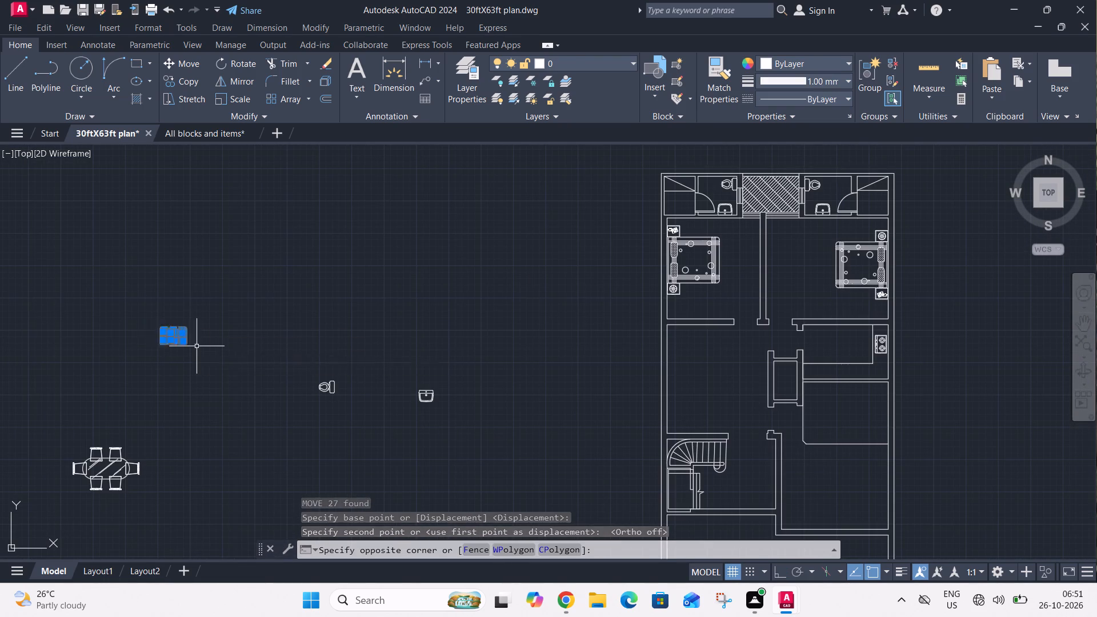
pyautogui.press('r')
pyautogui.press('o')
pyautogui.press('space')
pyautogui.click(167, 323)
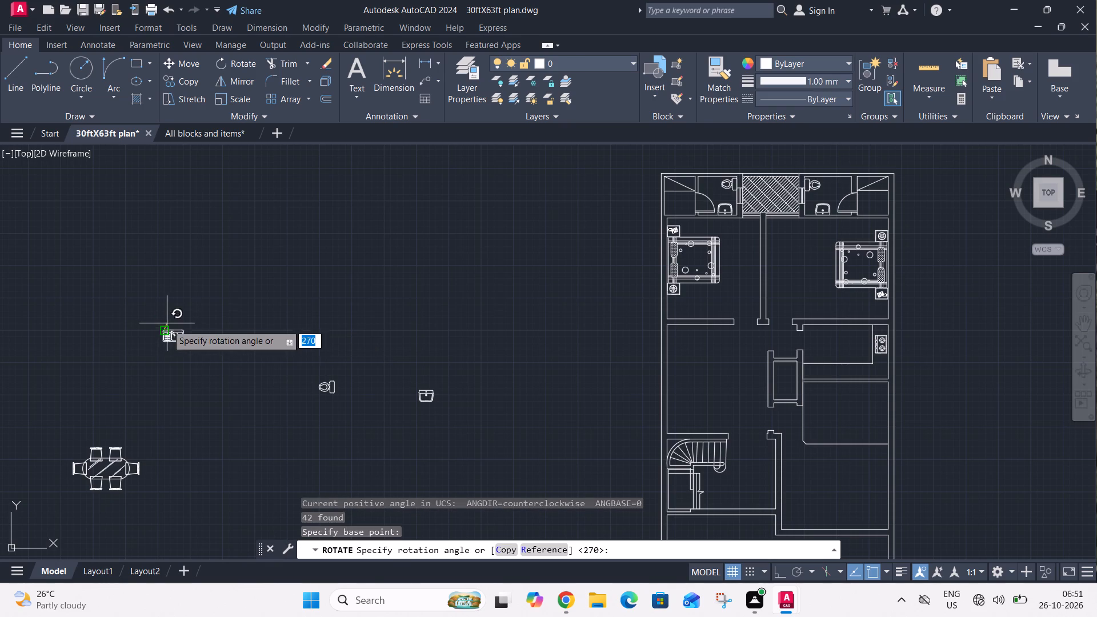
pyautogui.press('F8')
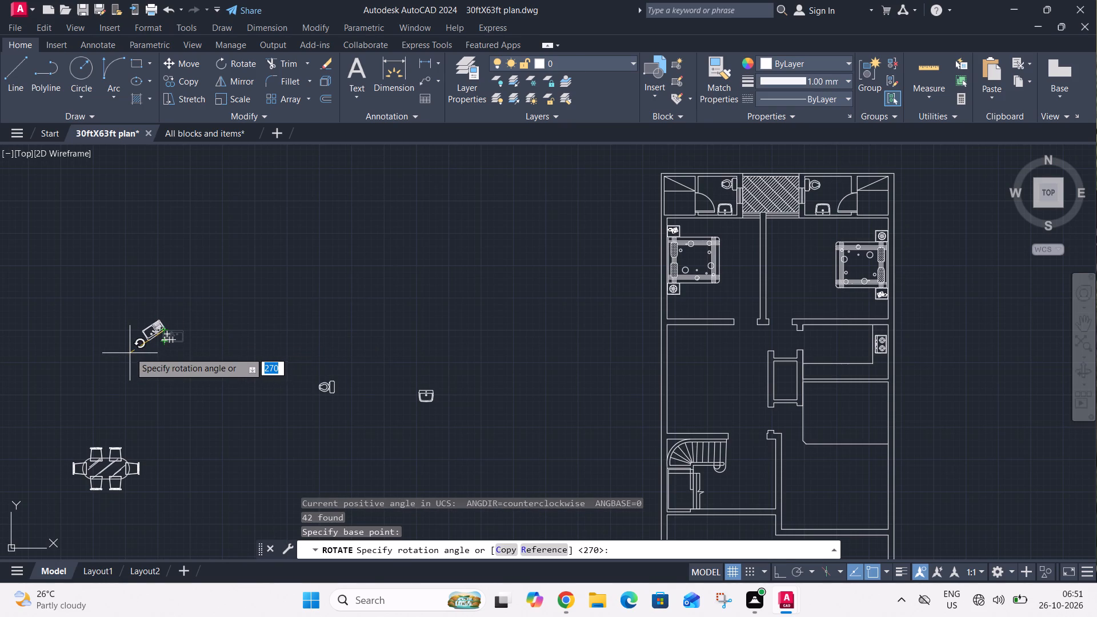
pyautogui.click(129, 343)
# Move the rotated sink with Ortho off onto the kitchen's lower counter, its tap-side edge on the lower wall line.
pyautogui.click(120, 311)
pyautogui.click(179, 343)
pyautogui.press('m')
pyautogui.press('space')
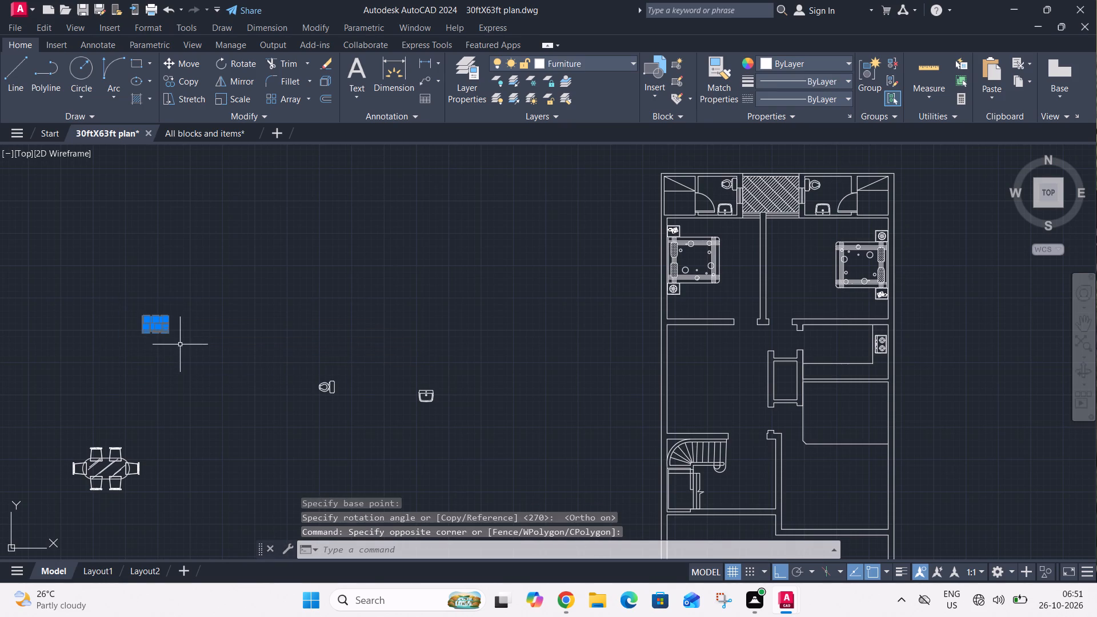
pyautogui.press('F8')
pyautogui.scroll(4, 149, 335)
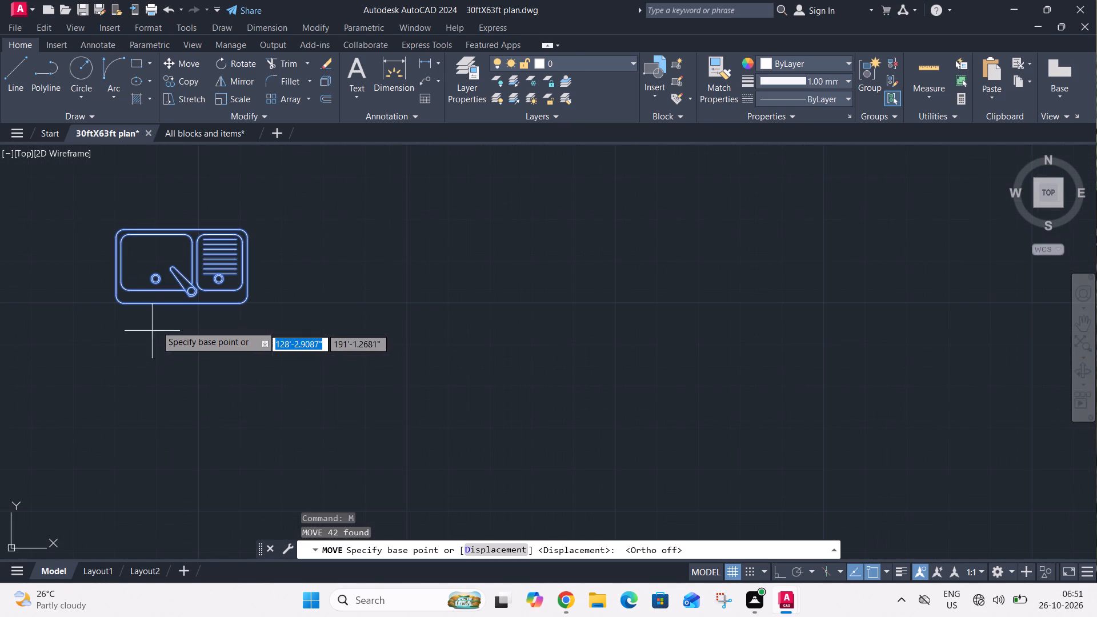
pyautogui.click(173, 303)
pyautogui.scroll(-4, 184, 290)
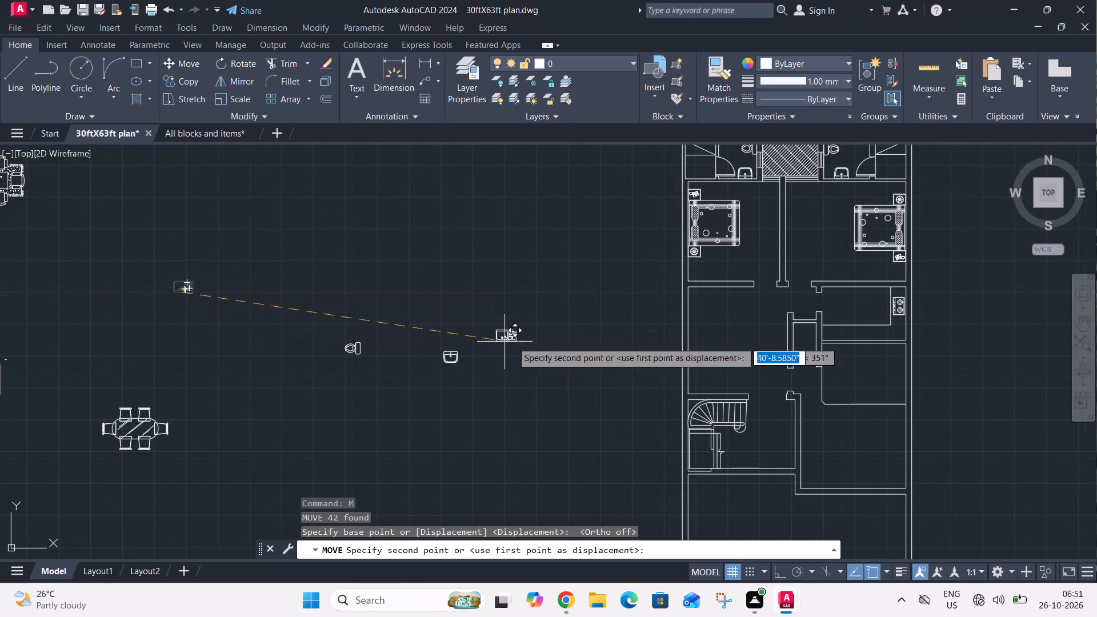
pyautogui.moveTo(668, 348); pyautogui.dragTo(245, 427, button='middle')
pyautogui.scroll(4, 399, 420)
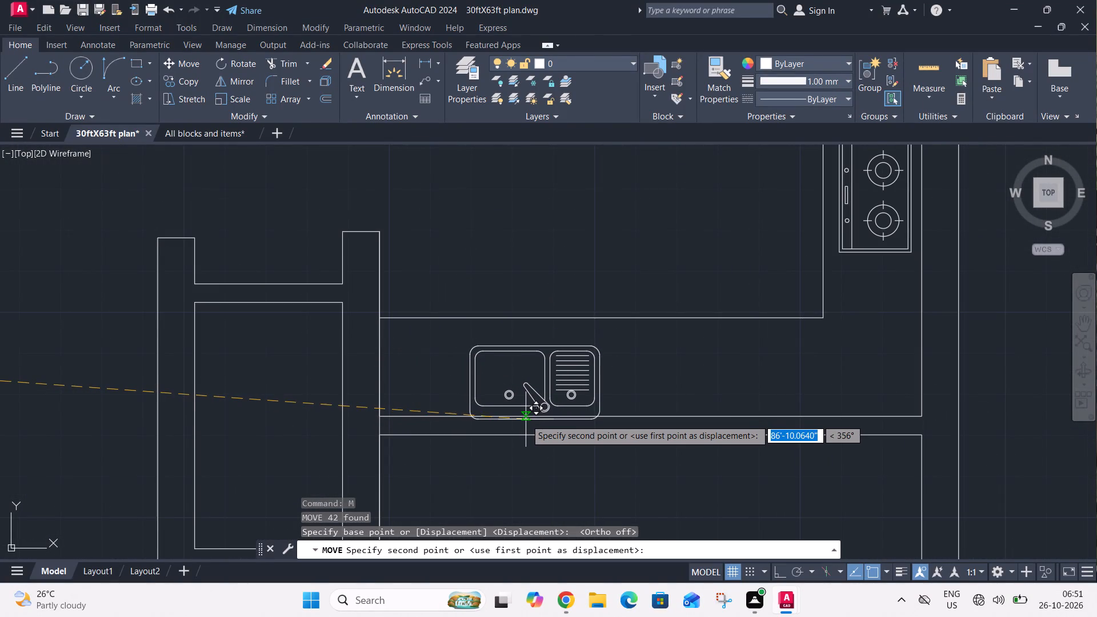
pyautogui.click(527, 416)
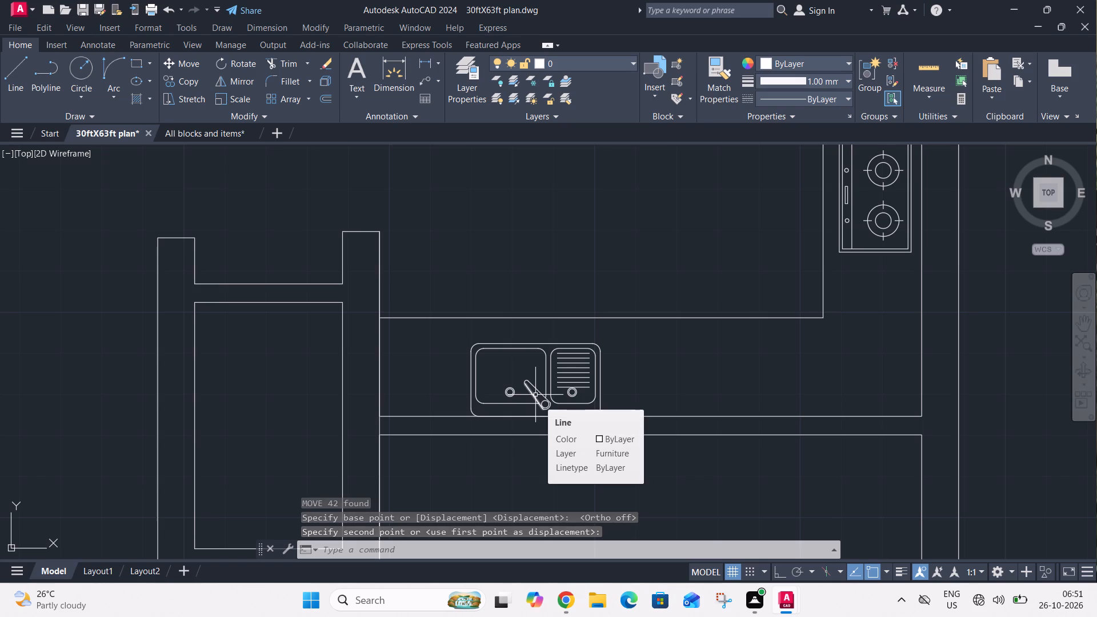
# Move the six-chair dining table from outside the plan into the dining area below the kitchen.
pyautogui.scroll(-2, 535, 395)
pyautogui.moveTo(554, 400); pyautogui.dragTo(534, 308, button='middle')
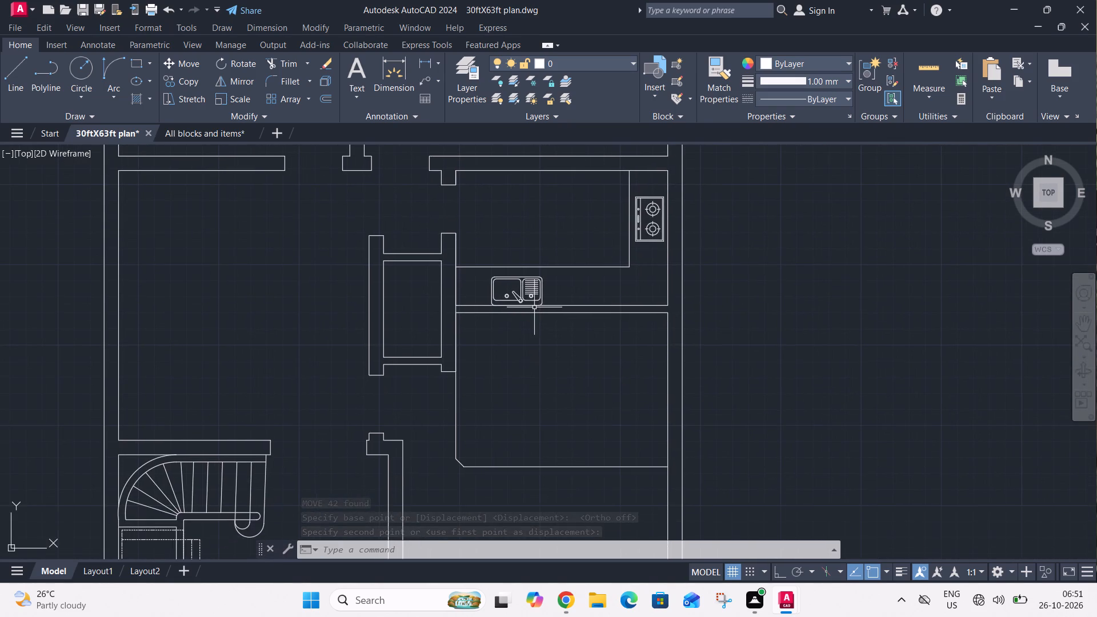
pyautogui.scroll(-3, 534, 305)
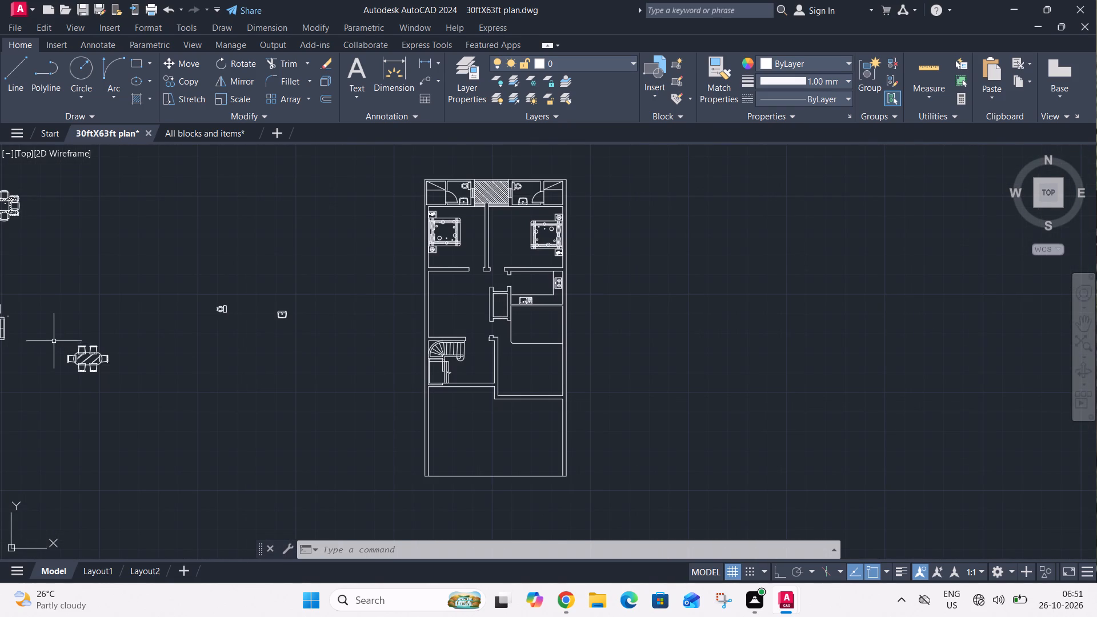
pyautogui.click(53, 340)
pyautogui.click(119, 372)
pyautogui.press('m')
pyautogui.press('space')
pyautogui.click(86, 351)
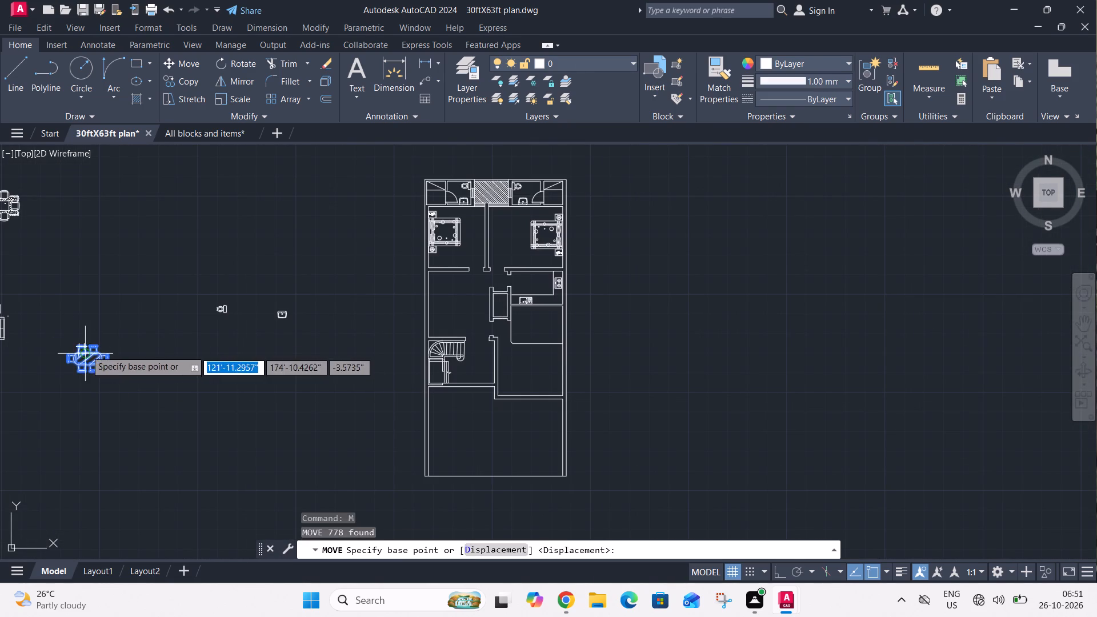
pyautogui.scroll(4, 525, 324)
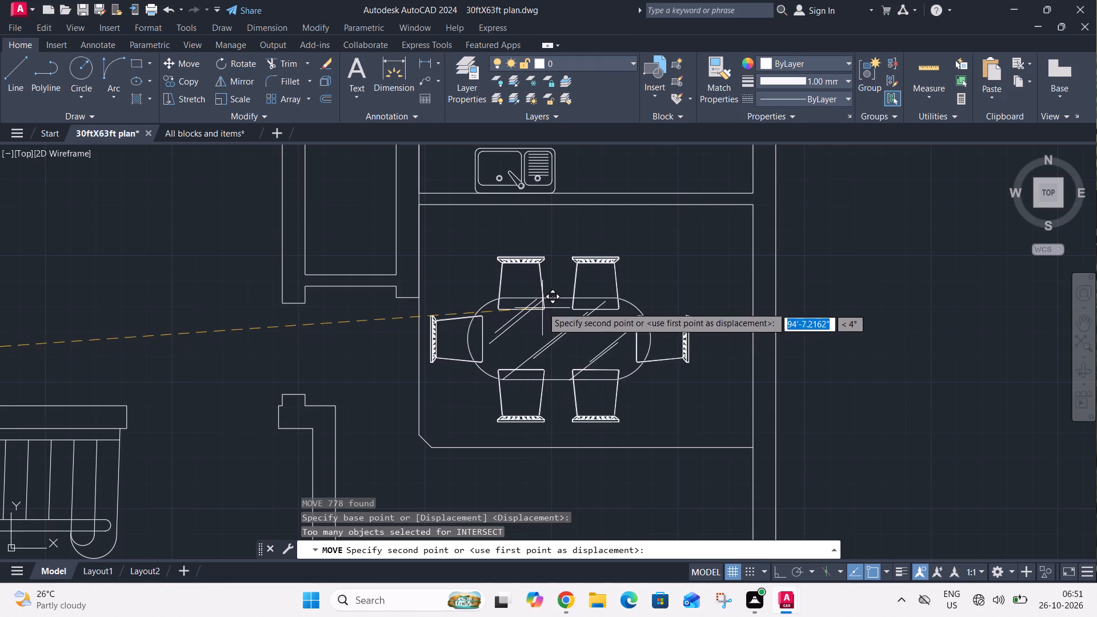
pyautogui.click(554, 291)
# Move the square four-chair table with rug from outside the plan into the room above the staircase, near the left outer wall.
pyautogui.scroll(-3, 571, 275)
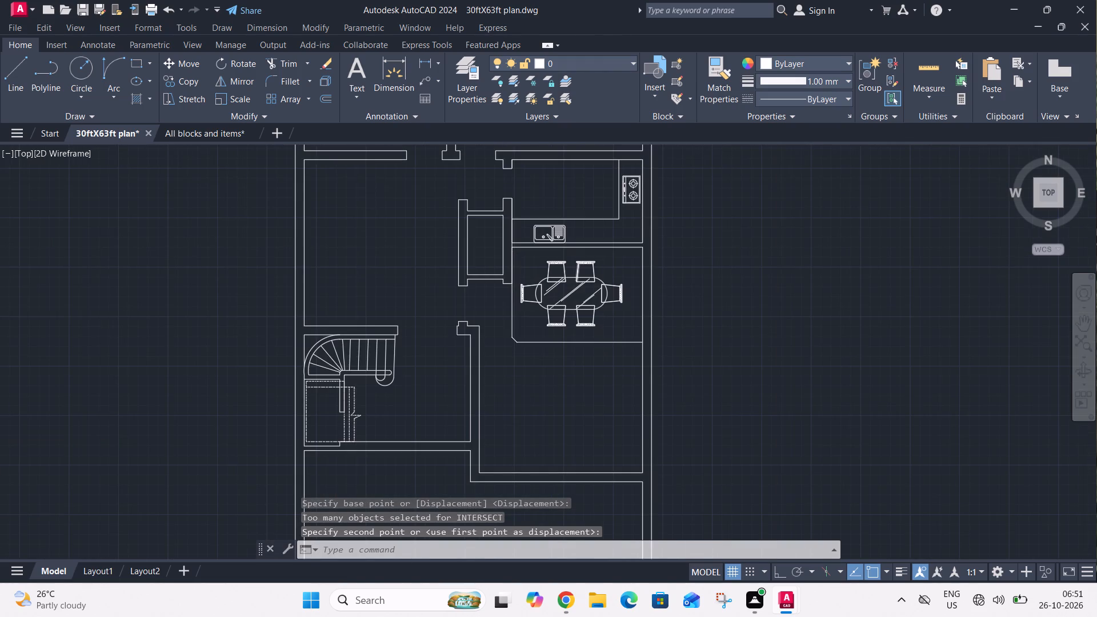
pyautogui.scroll(-3, 577, 271)
pyautogui.moveTo(510, 315); pyautogui.dragTo(854, 273, button='middle')
pyautogui.scroll(-1, 720, 298)
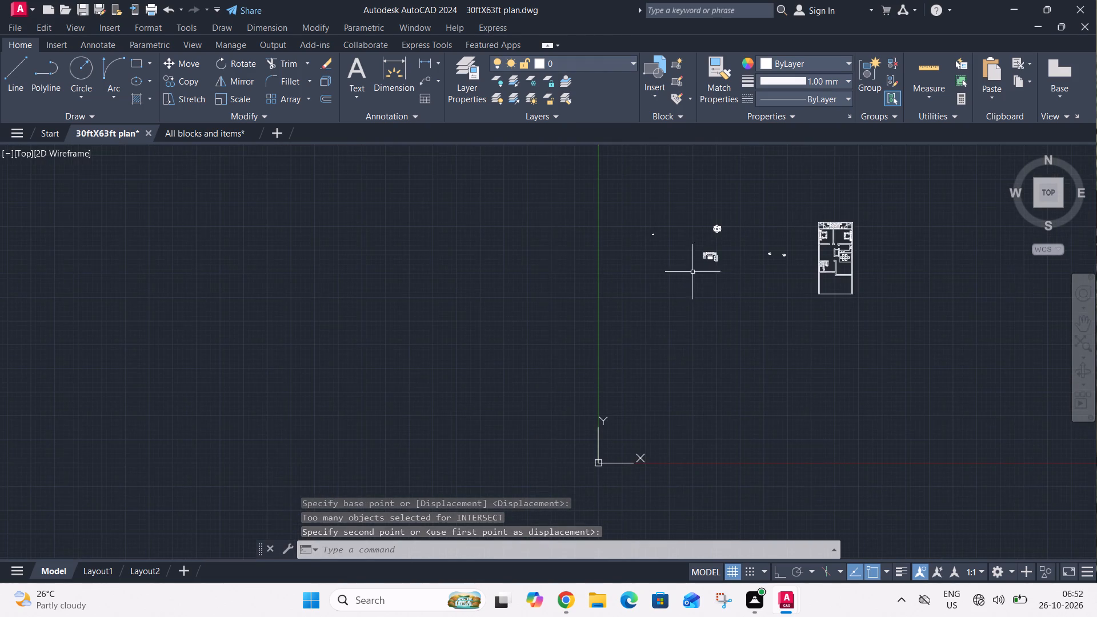
pyautogui.scroll(1, 715, 238)
pyautogui.moveTo(715, 237); pyautogui.dragTo(452, 339, button='middle')
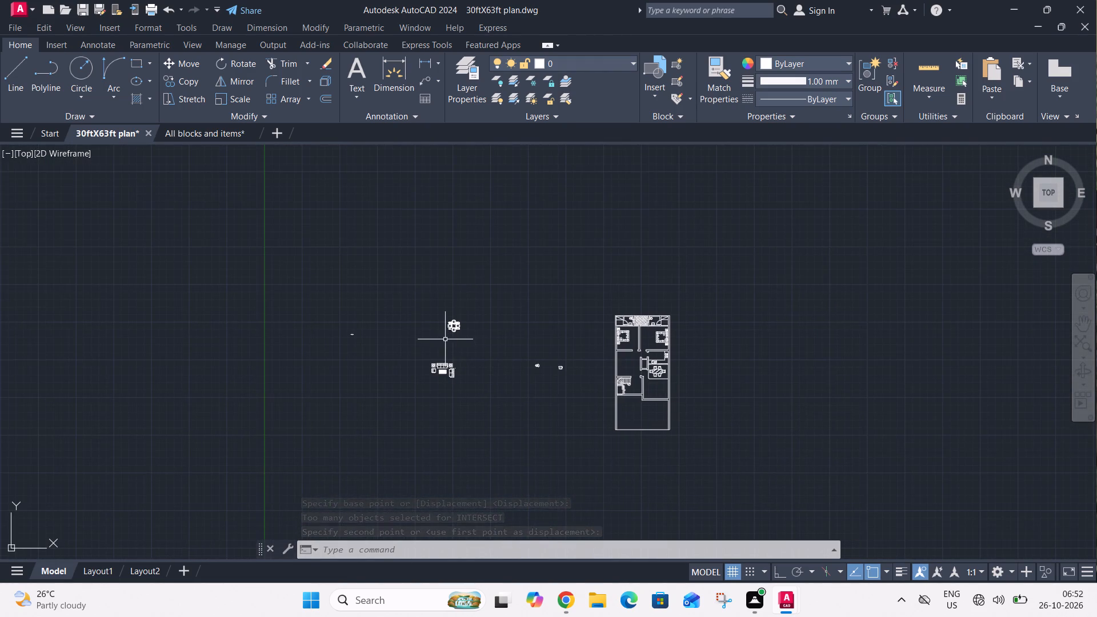
pyautogui.click(439, 308)
pyautogui.click(481, 330)
pyautogui.click(418, 287)
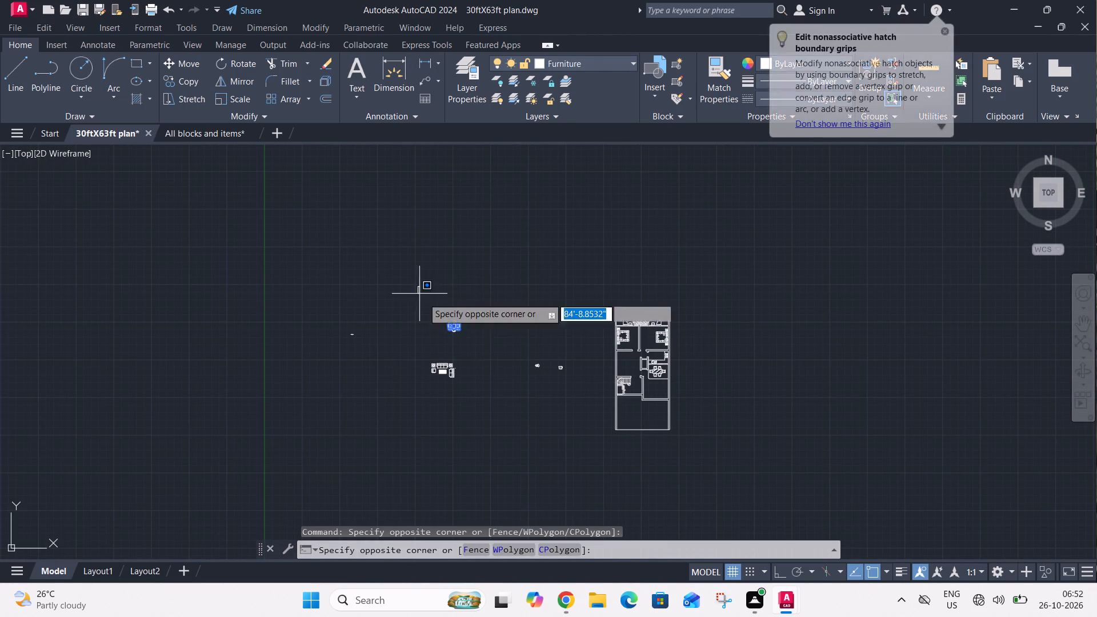
pyautogui.click(482, 344)
pyautogui.write('m')
pyautogui.press('space')
pyautogui.click(456, 326)
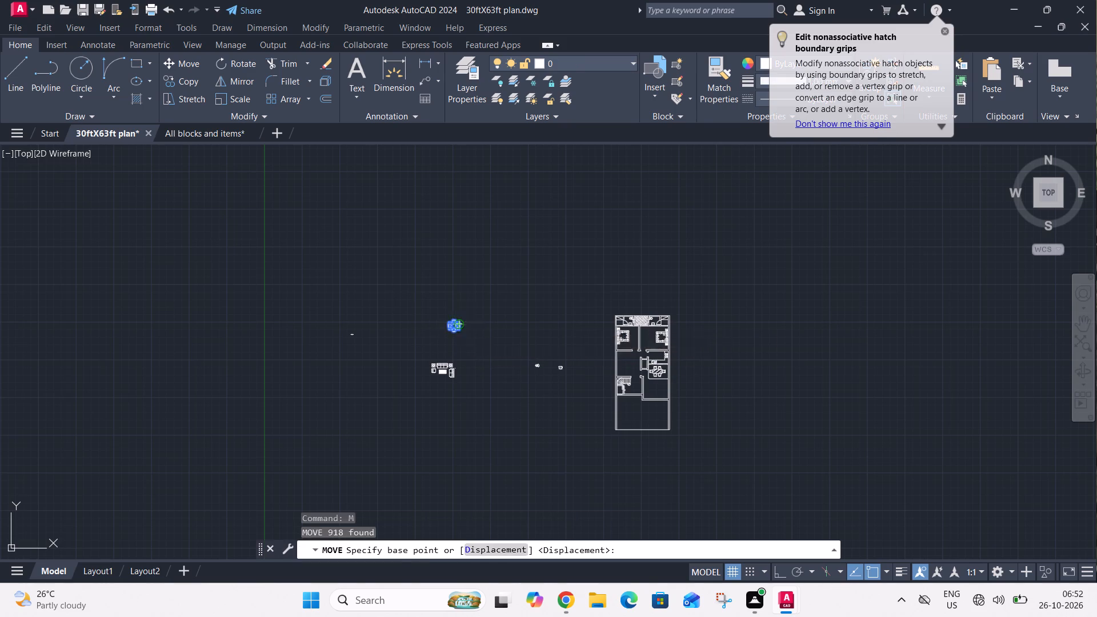
pyautogui.scroll(-1, 511, 324)
pyautogui.scroll(5, 591, 356)
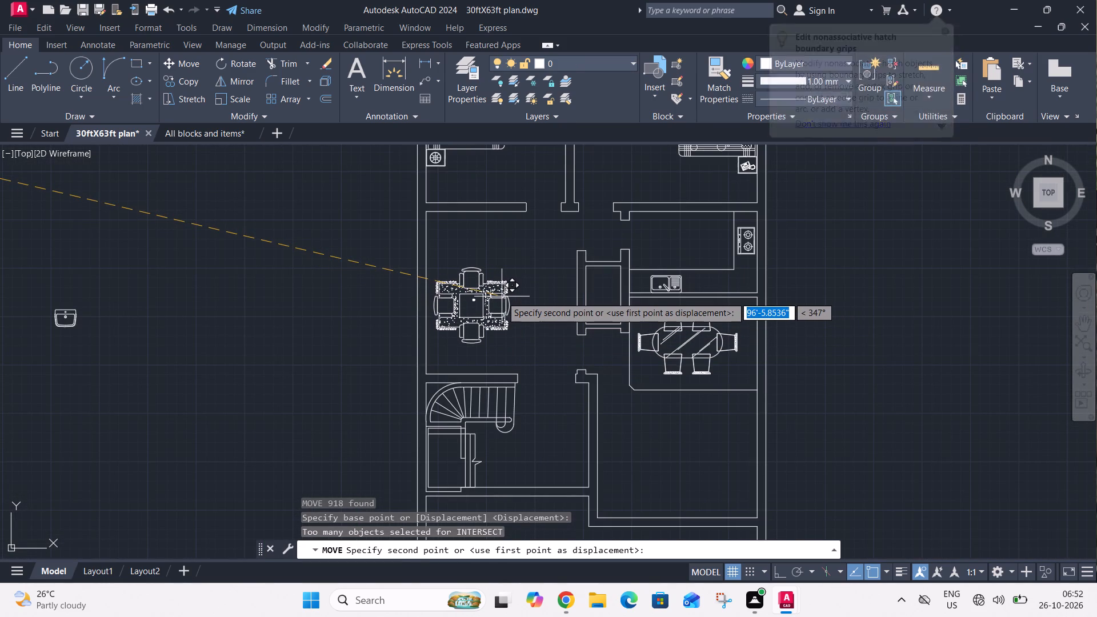
pyautogui.scroll(1, 502, 297)
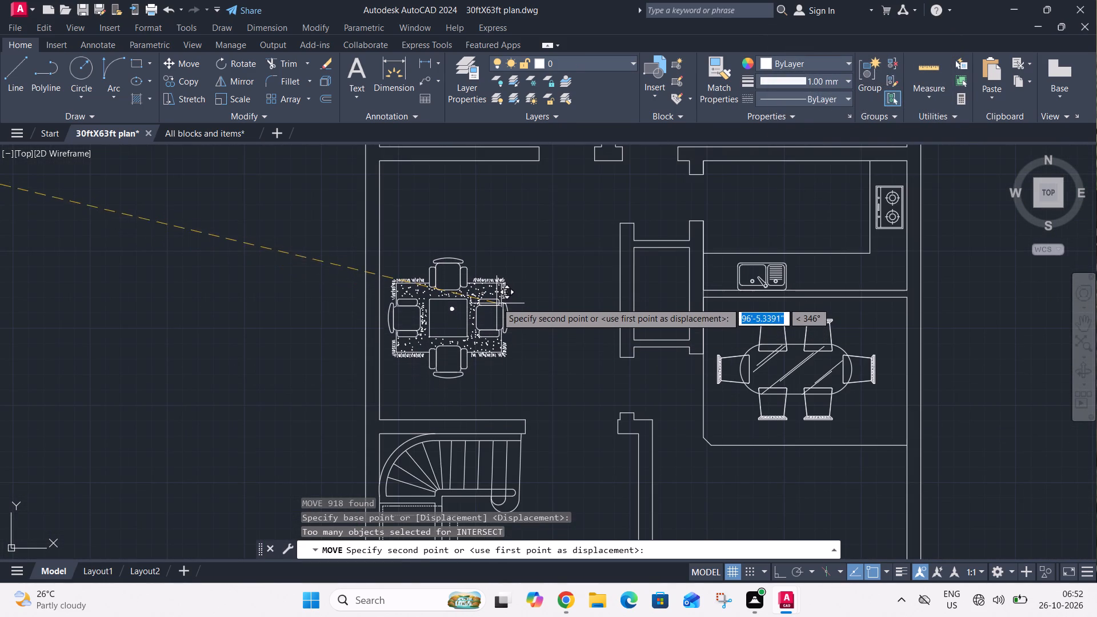
pyautogui.click(497, 284)
# Rotate the sofa set outside the floor plan by 270 degrees with Ortho on.
pyautogui.scroll(-1, 385, 292)
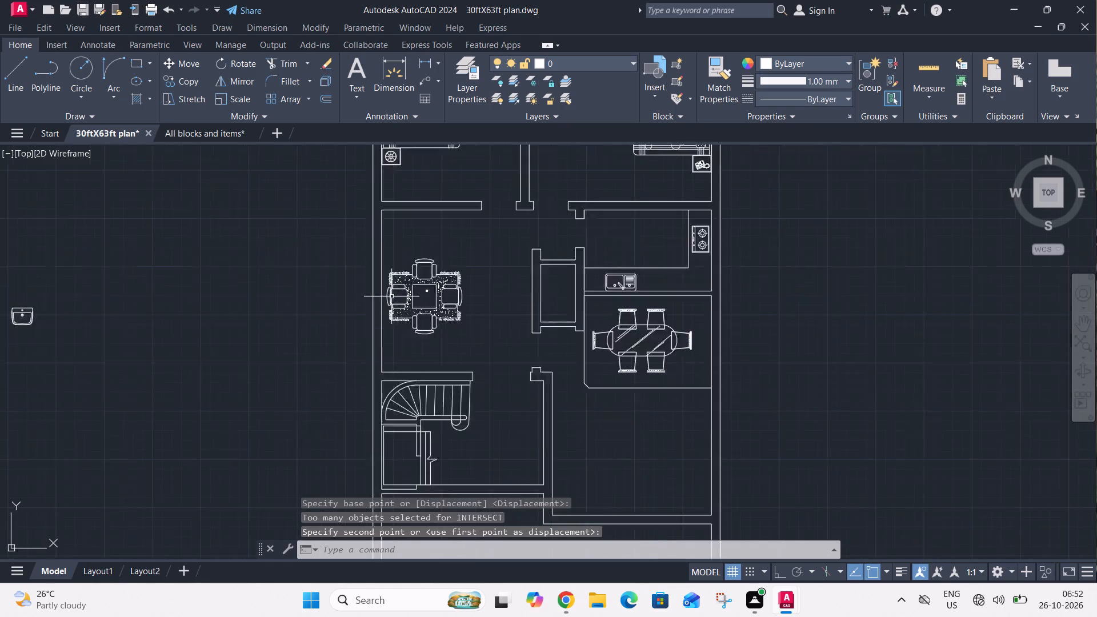
pyautogui.scroll(-1, 394, 298)
pyautogui.moveTo(242, 297); pyautogui.dragTo(447, 360, button='middle')
pyautogui.scroll(-2, 449, 351)
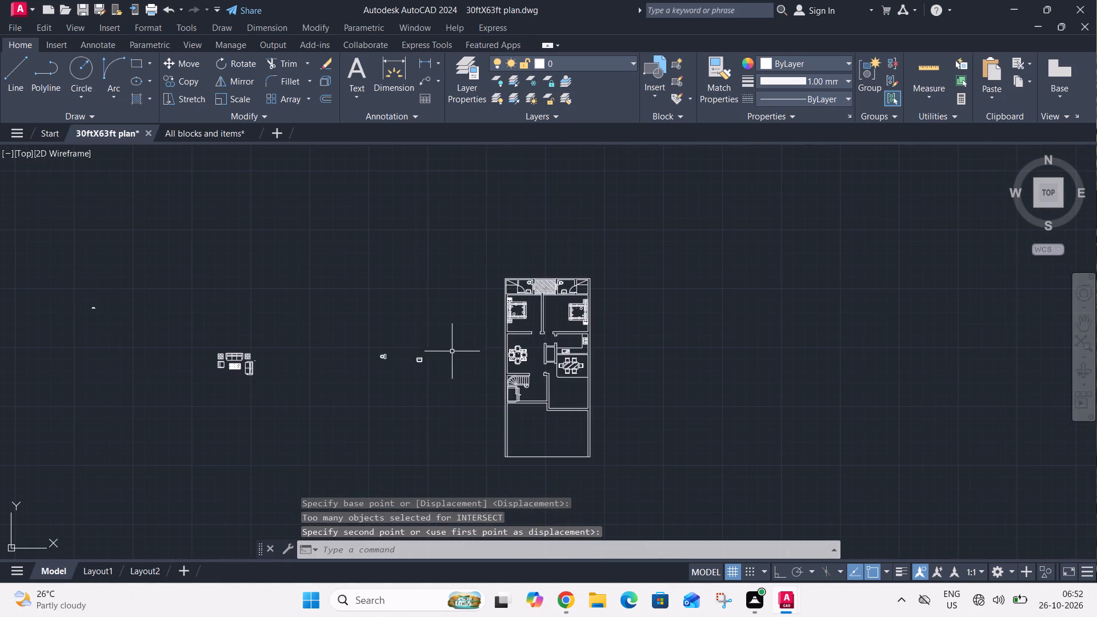
pyautogui.scroll(3, 197, 344)
pyautogui.click(239, 355)
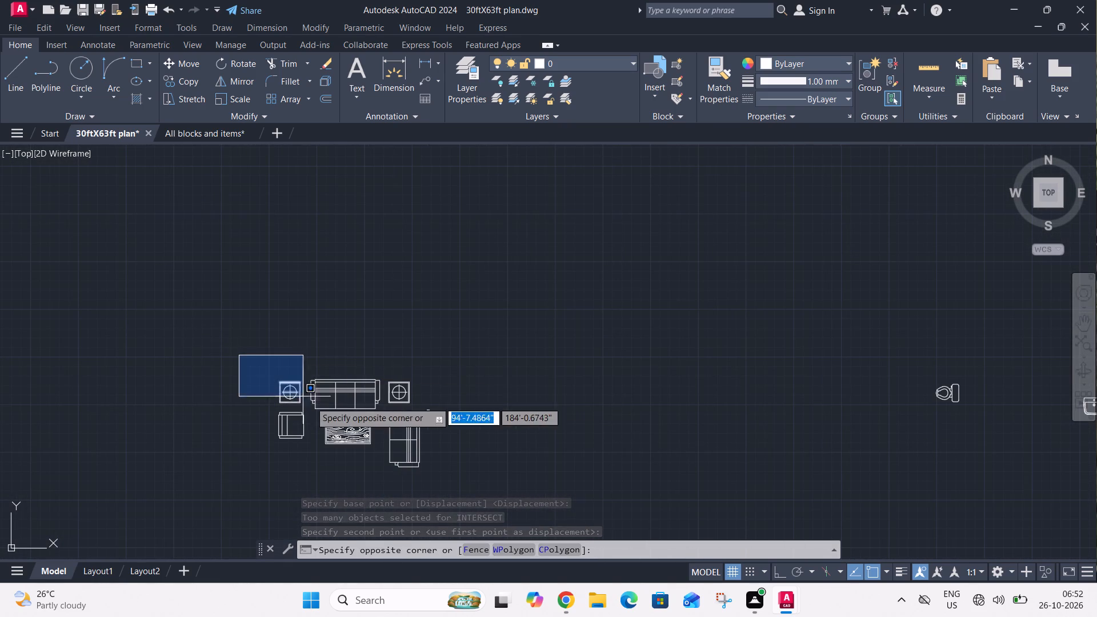
pyautogui.click(423, 479)
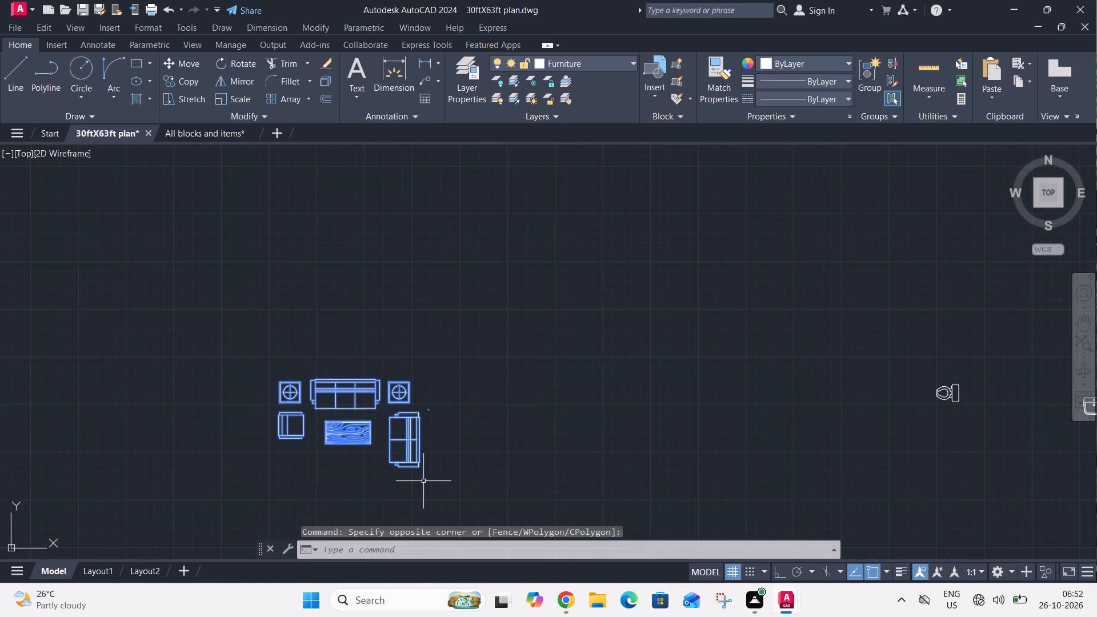
pyautogui.press('r')
pyautogui.press('o')
pyautogui.press('space')
pyautogui.click(360, 434)
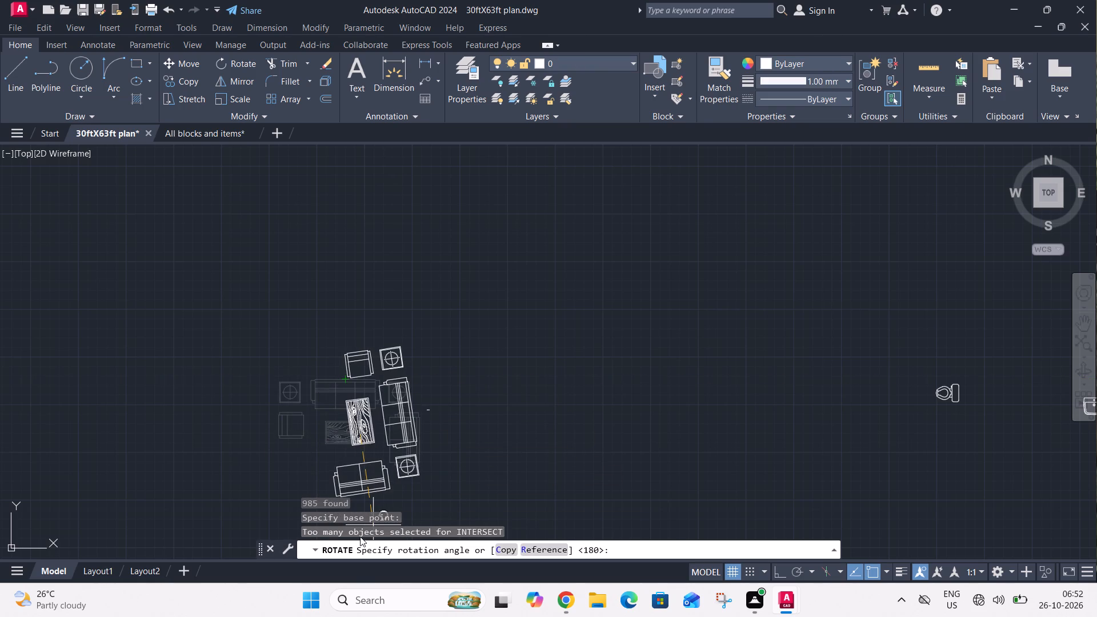
pyautogui.press('F8')
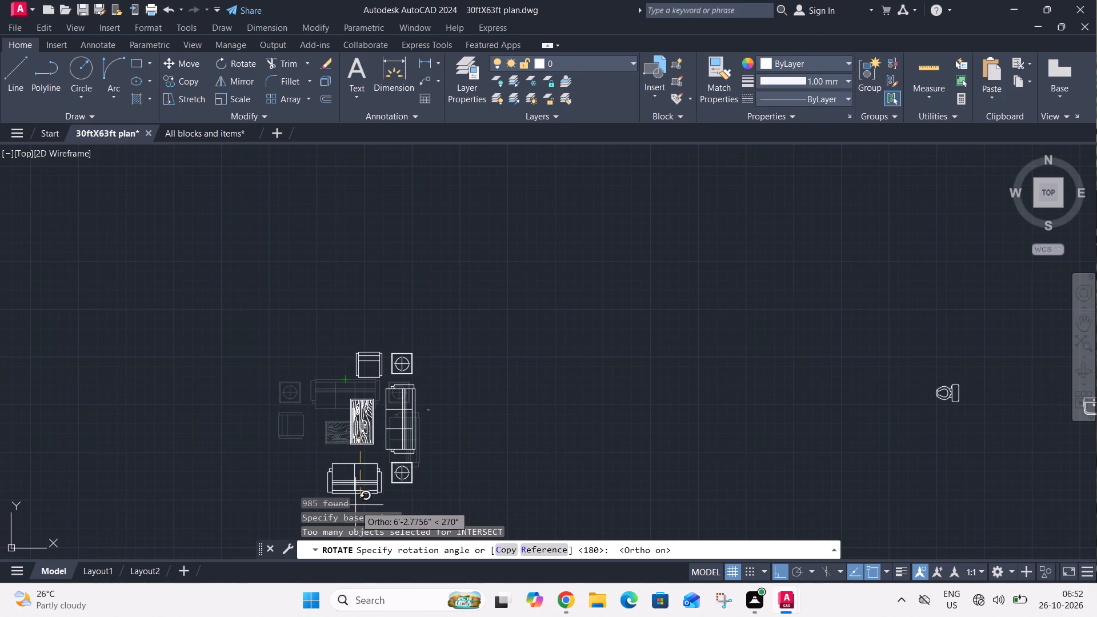
pyautogui.click(355, 505)
# Move the rotated sofa set with Ortho off to the empty space outside the plan's right outer wall.
pyautogui.click(299, 307)
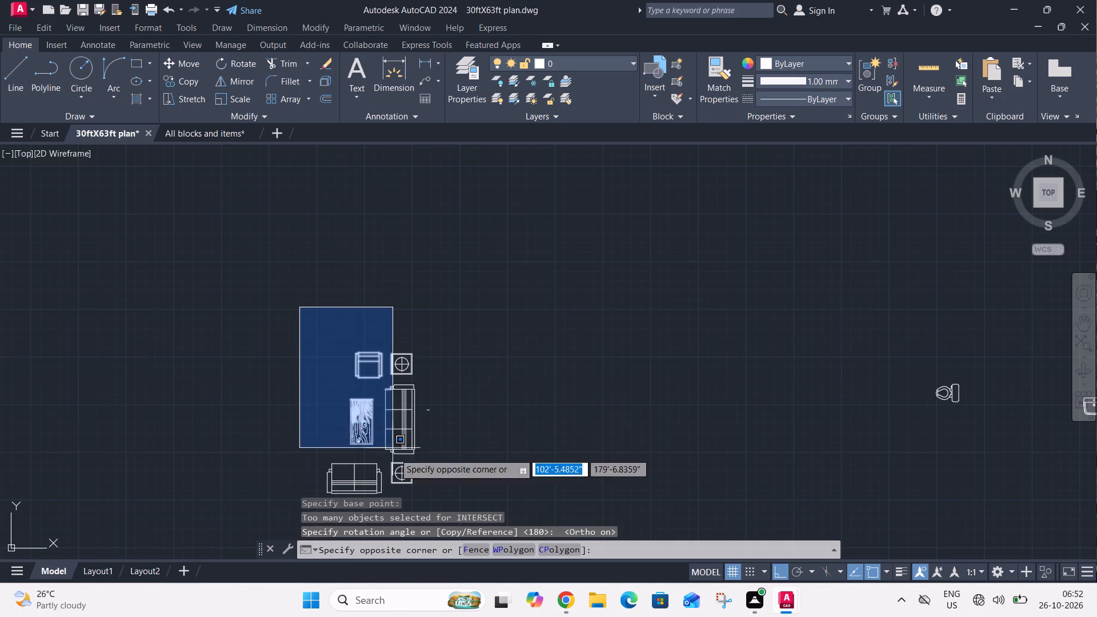
pyautogui.click(421, 507)
pyautogui.press('m')
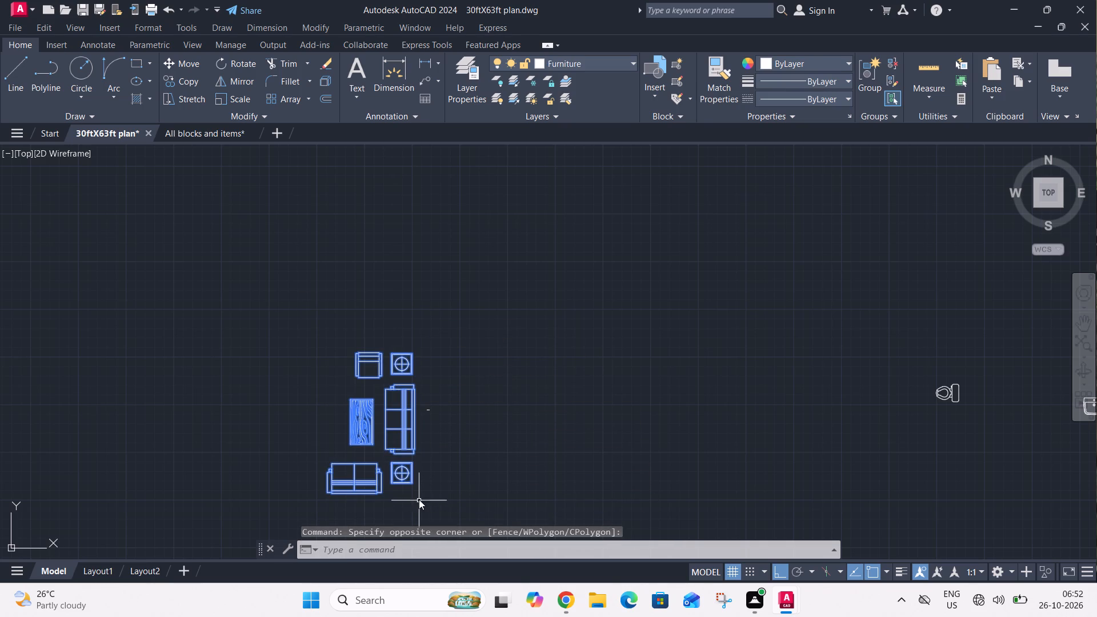
pyautogui.press('space')
pyautogui.moveTo(394, 450); pyautogui.dragTo(395, 438)
pyautogui.scroll(-4, 413, 380)
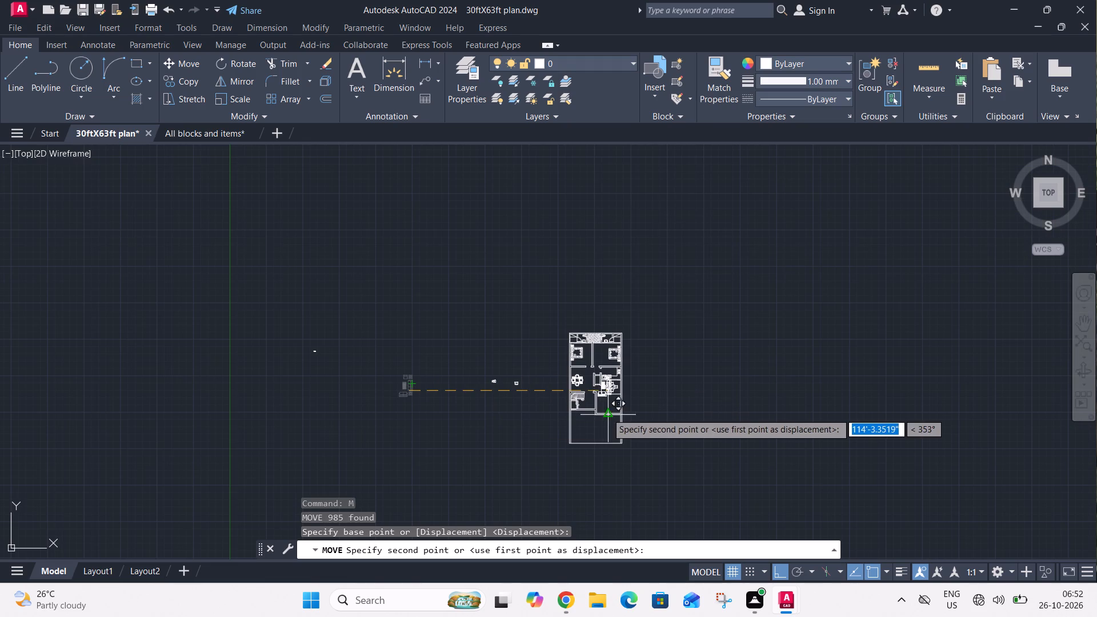
pyautogui.scroll(3, 609, 409)
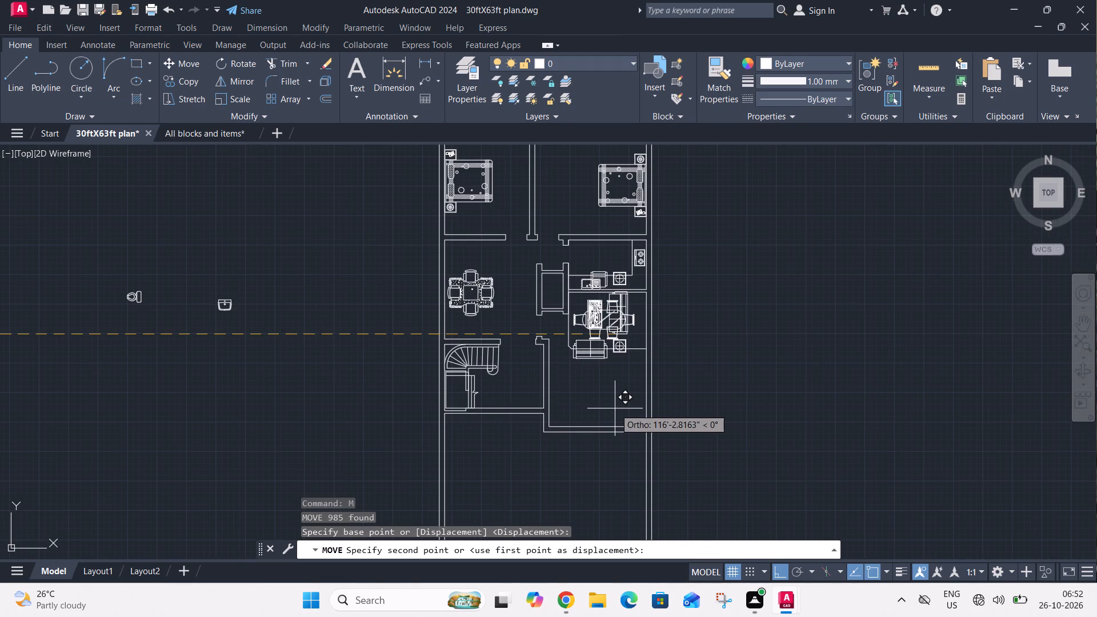
pyautogui.press('F8')
pyautogui.click(754, 386)
# Scale the sofa set beside the plan down slightly about a base point on the three-seat sofa.
pyautogui.click(707, 307)
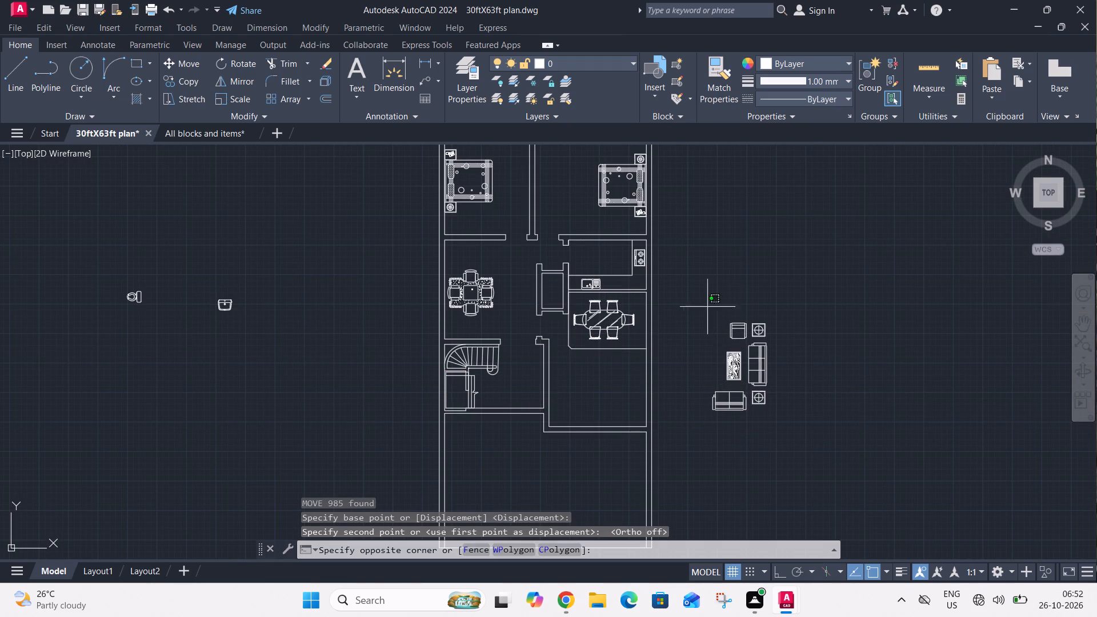
pyautogui.click(803, 441)
pyautogui.press('s')
pyautogui.press('c')
pyautogui.press('space')
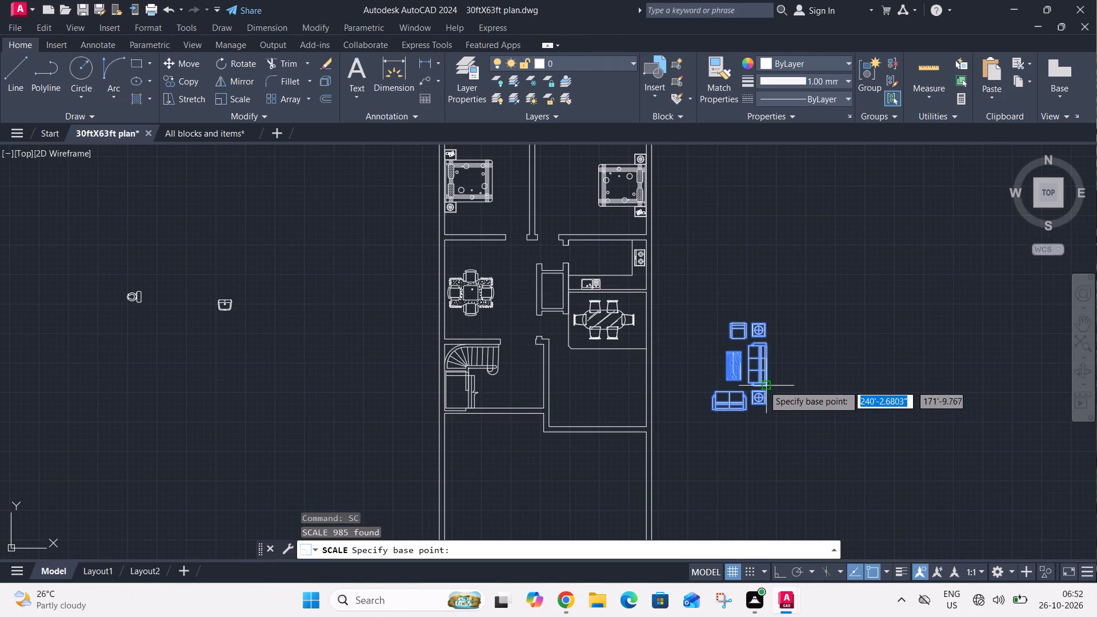
pyautogui.click(762, 384)
pyautogui.click(761, 344)
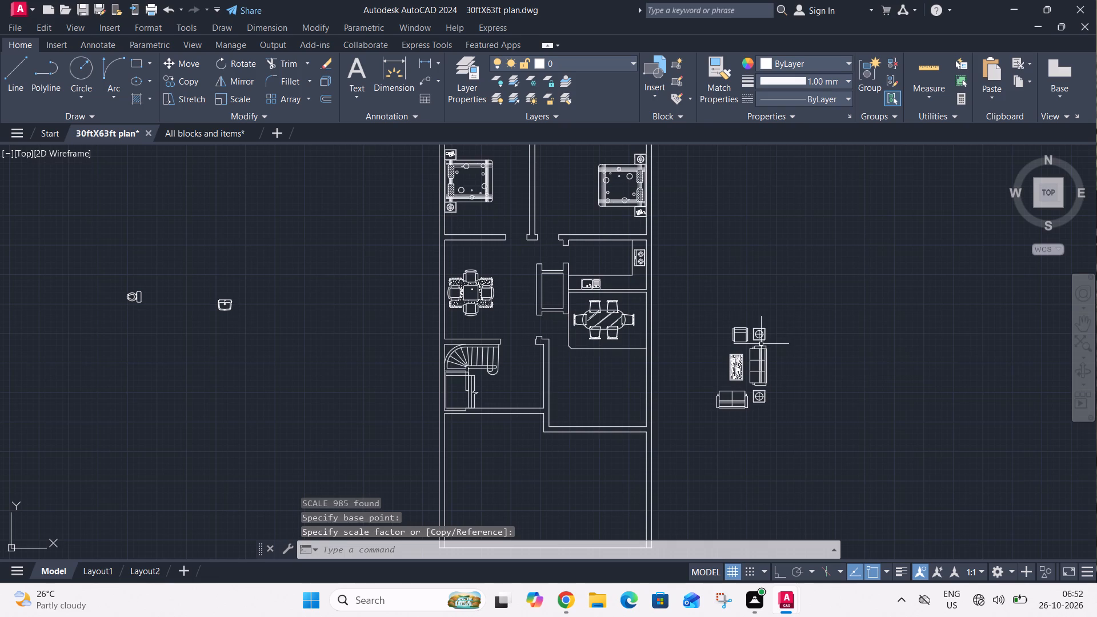
# Move the sofa set closer to the right outer wall, keeping it outside the plan.
pyautogui.click(689, 297)
pyautogui.click(782, 434)
pyautogui.press('m')
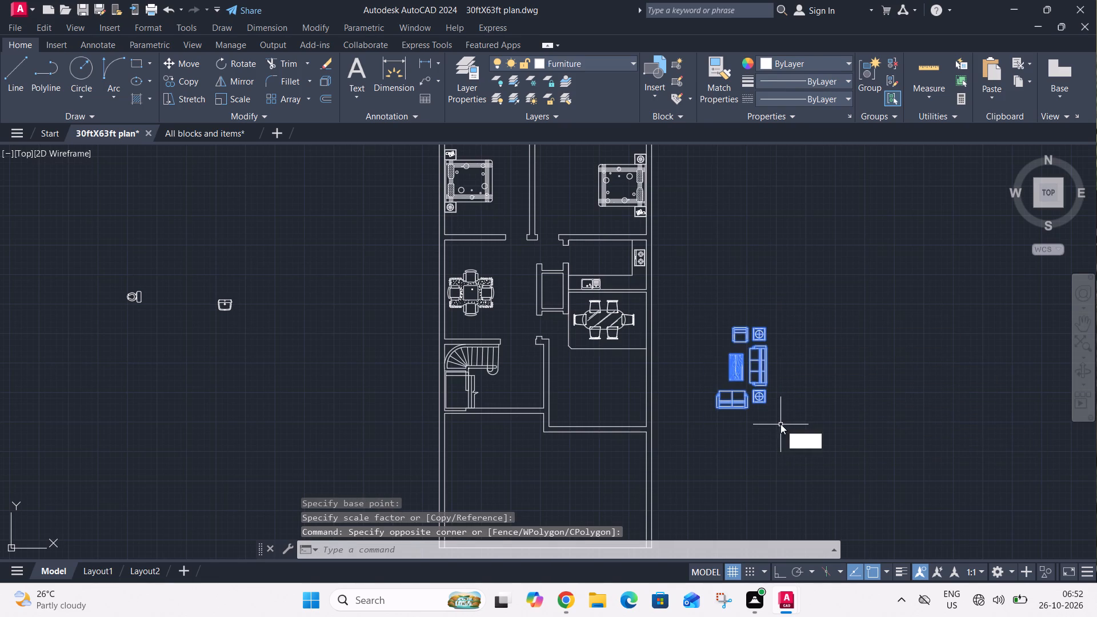
pyautogui.press('space')
pyautogui.click(751, 380)
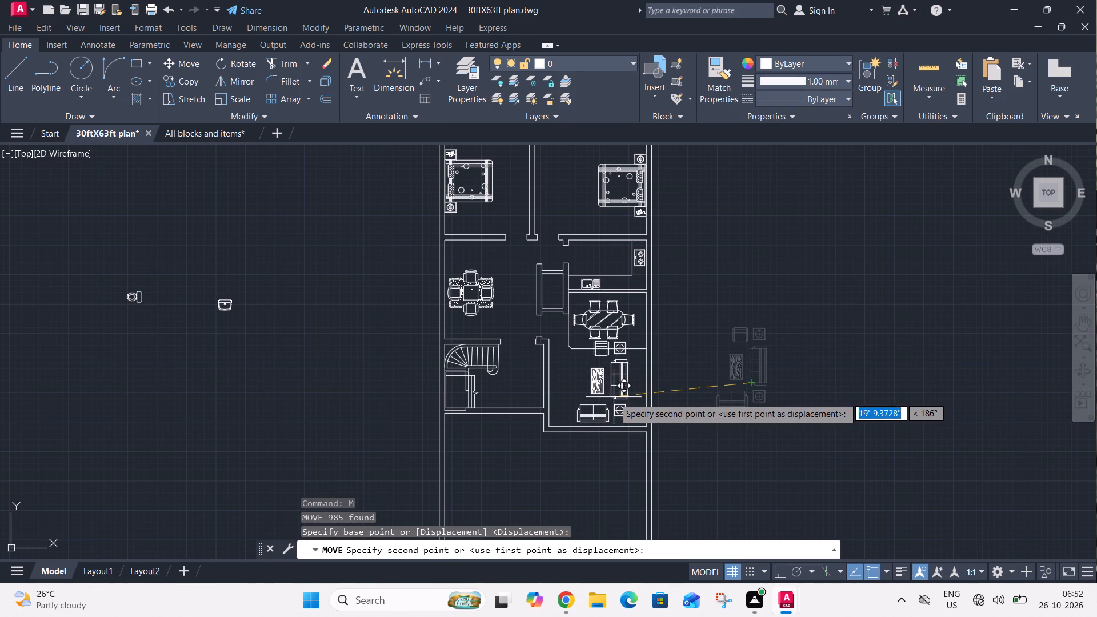
pyautogui.scroll(2, 614, 398)
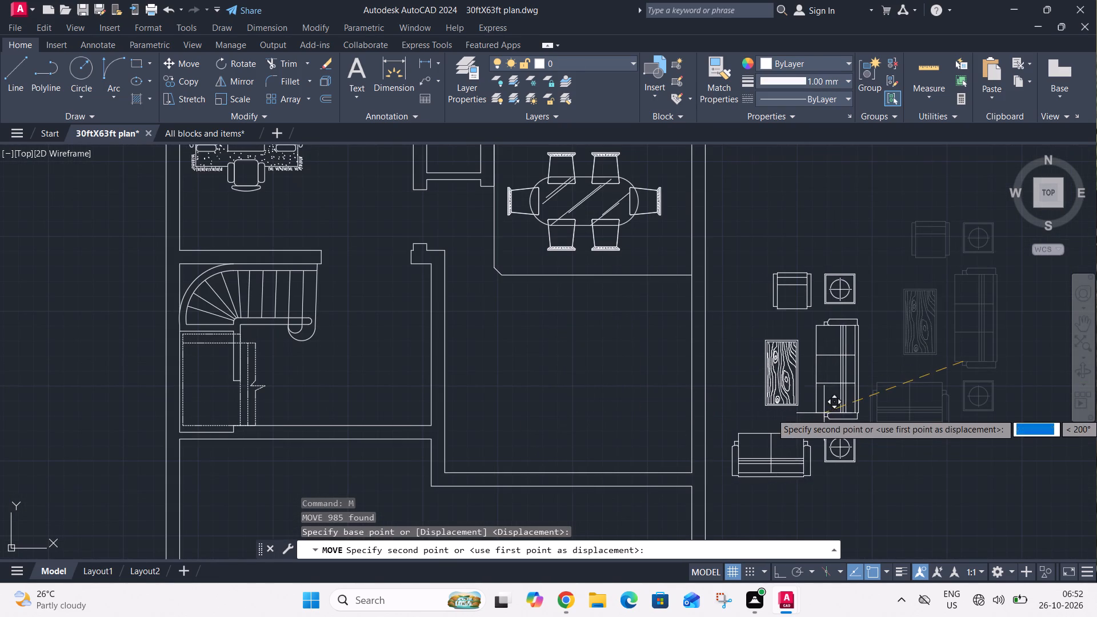
pyautogui.click(825, 413)
# Scale the sofa set down to roughly half its size about a base point on the three-seat sofa.
pyautogui.click(726, 243)
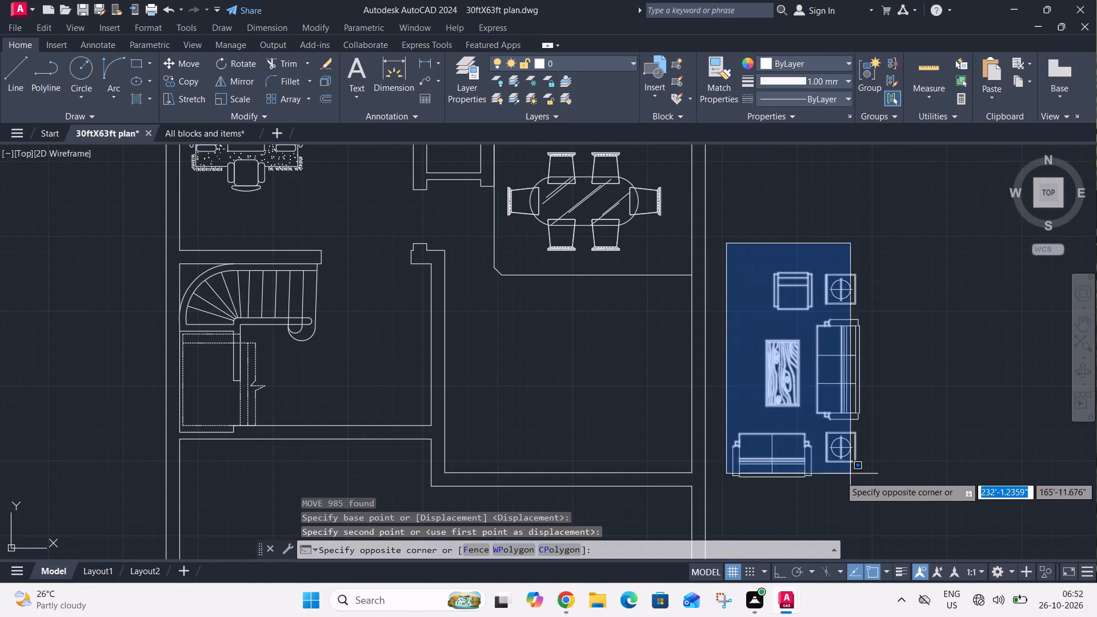
pyautogui.click(888, 500)
pyautogui.press('s')
pyautogui.press('c')
pyautogui.press('space')
pyautogui.click(821, 376)
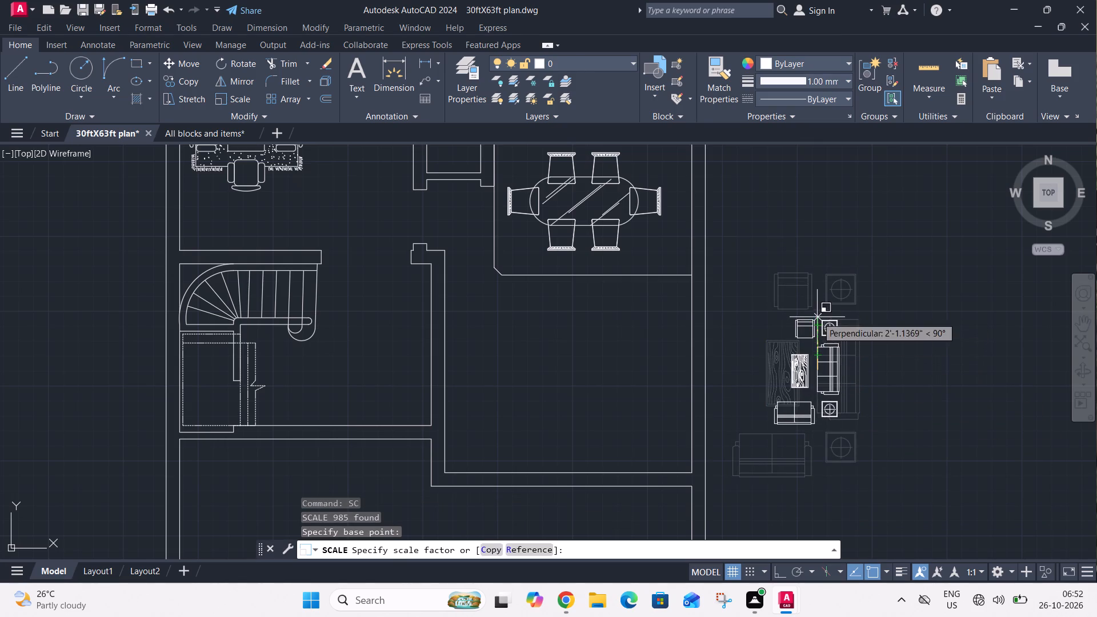
pyautogui.click(817, 317)
# Move the reduced sofa set about 10'-9" left into the room below the dining area, near the right outer wall.
pyautogui.click(776, 302)
pyautogui.click(878, 443)
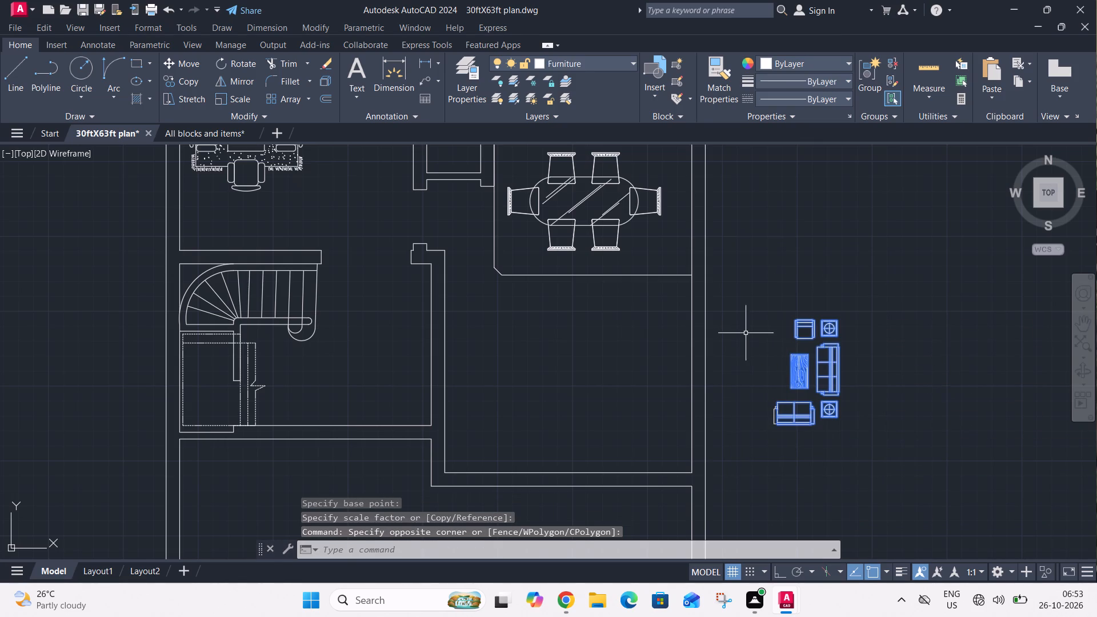
pyautogui.click(742, 297)
pyautogui.click(878, 452)
pyautogui.press('m')
pyautogui.press('space')
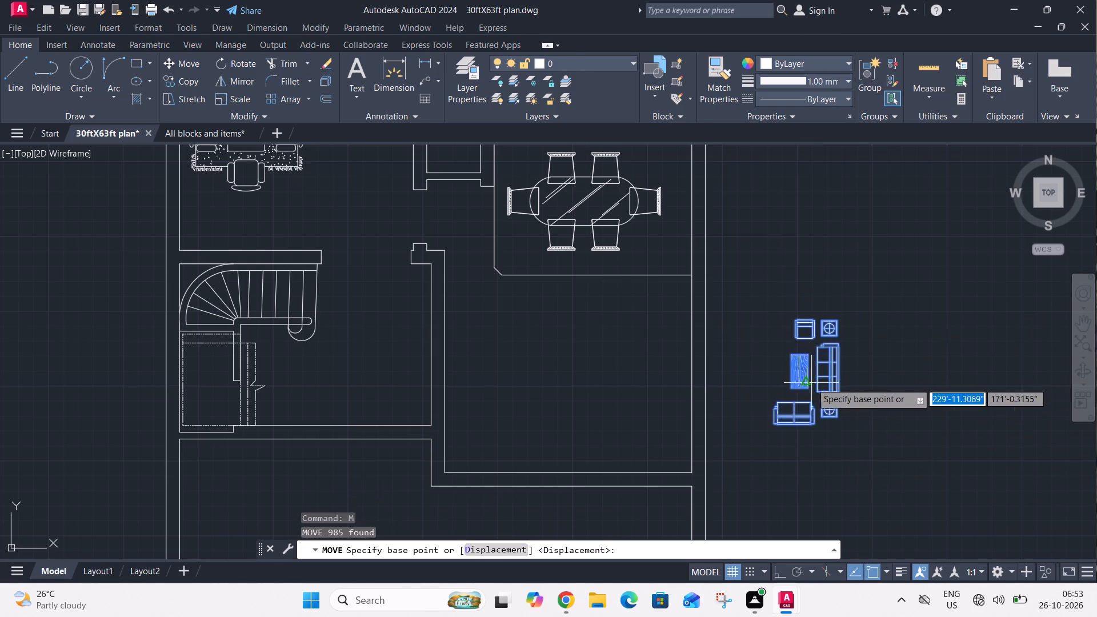
pyautogui.click(811, 383)
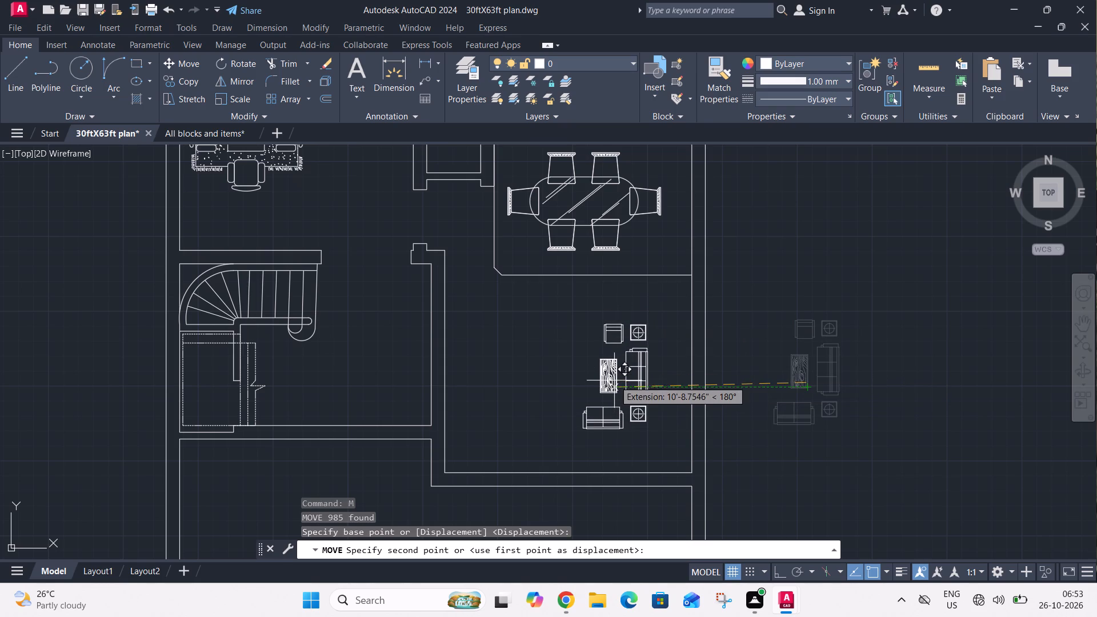
pyautogui.click(614, 380)
# Scale the sofa set up inside the room below the dining area, with the three-seat sofa remaining clear of the right wall.
pyautogui.click(543, 294)
pyautogui.click(674, 442)
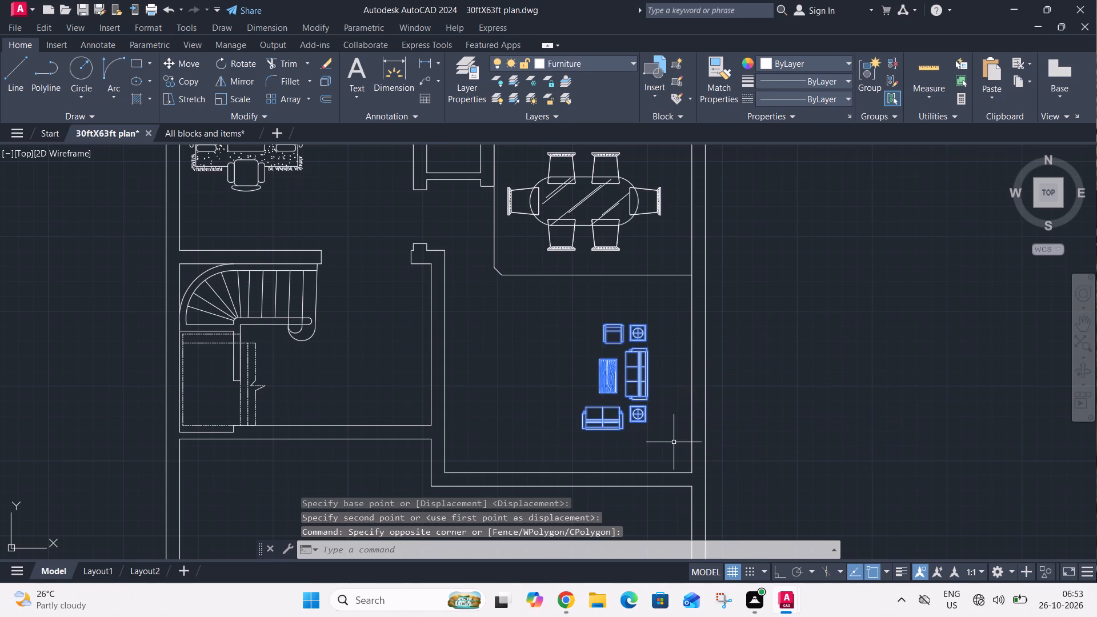
pyautogui.press('s')
pyautogui.press('c')
pyautogui.press('space')
pyautogui.click(627, 386)
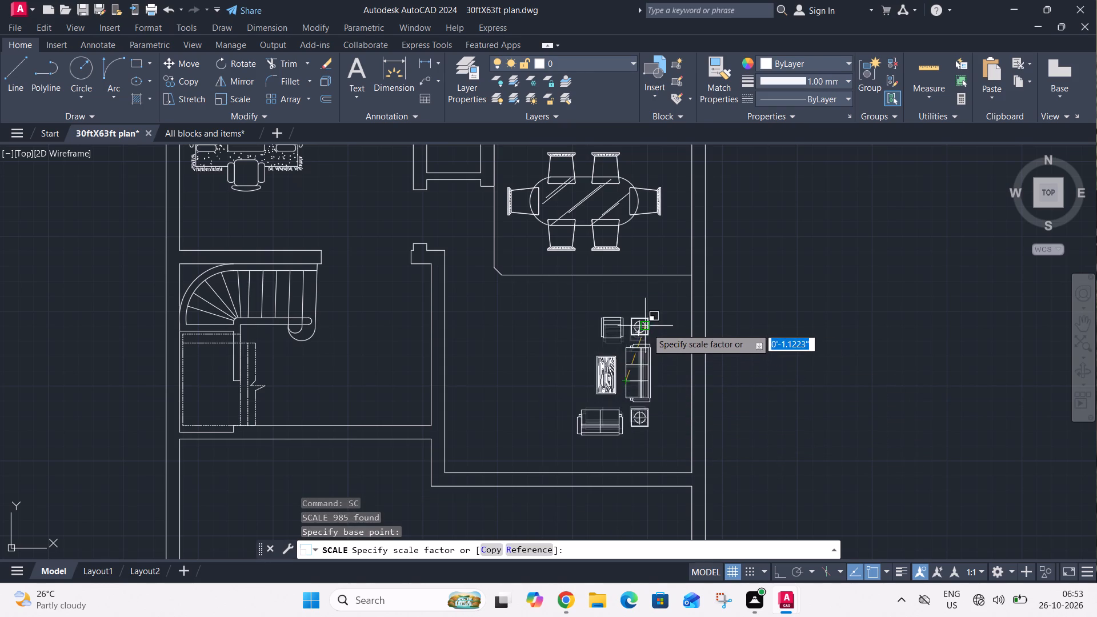
pyautogui.click(656, 305)
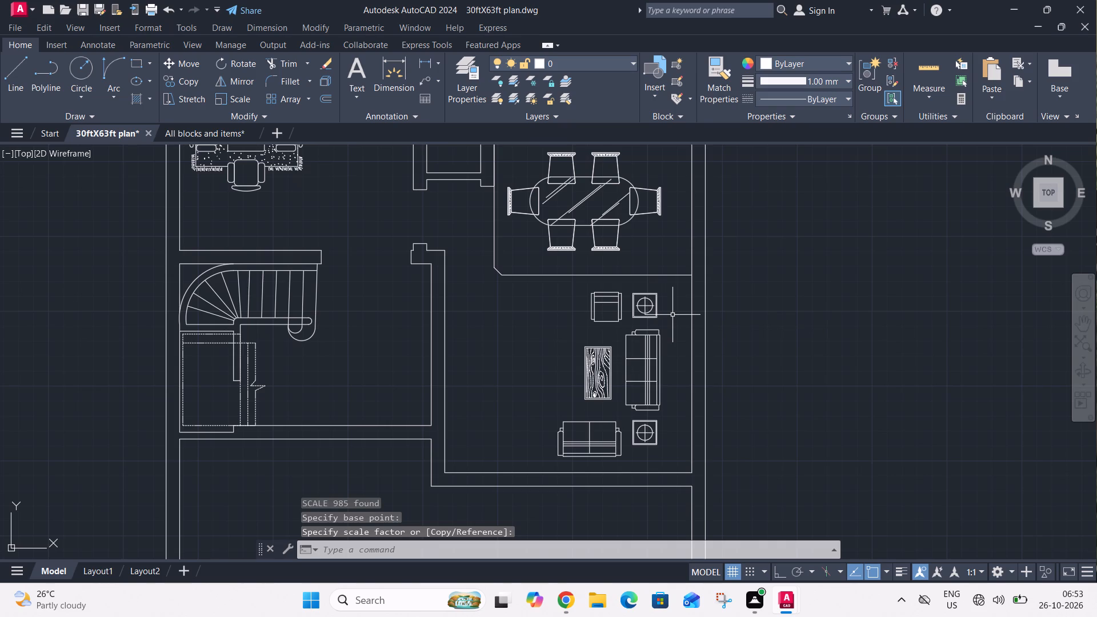
# Delete the leftover toilet and washbasin blocks lying outside the plan, beyond its left wall.
pyautogui.scroll(-2, 672, 315)
pyautogui.moveTo(643, 350); pyautogui.dragTo(641, 379, button='middle')
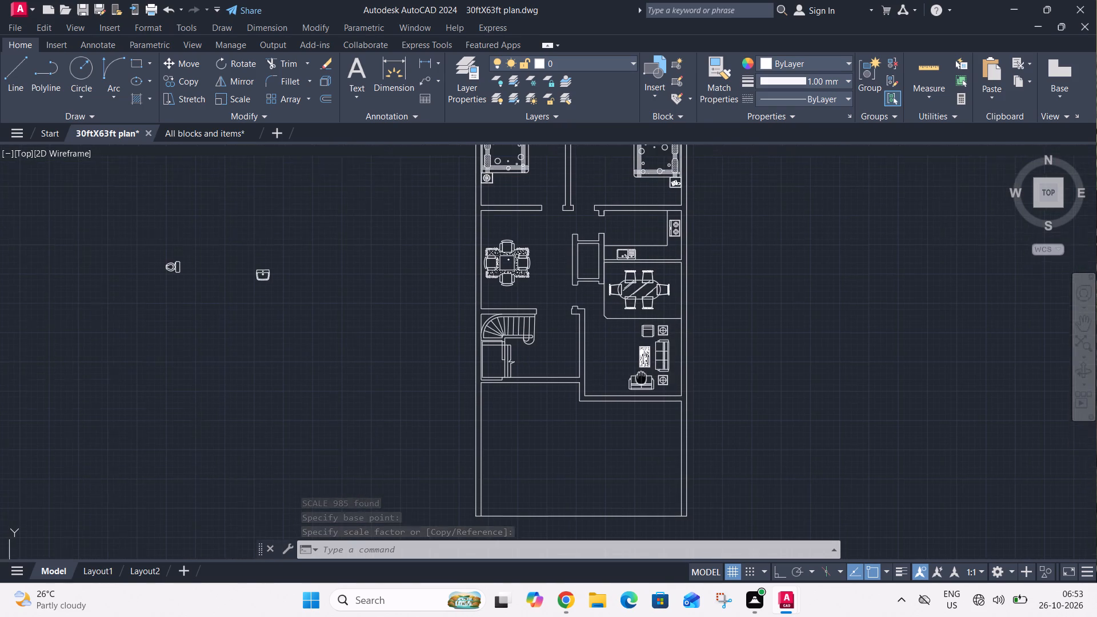
pyautogui.moveTo(641, 379); pyautogui.dragTo(651, 405, button='middle')
pyautogui.click(145, 251)
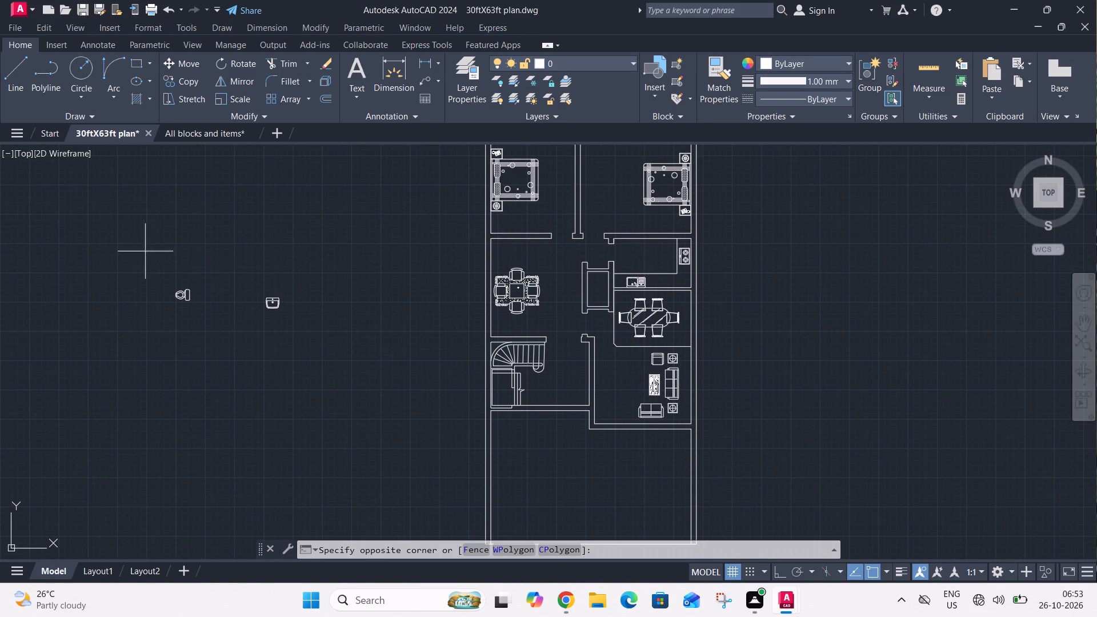
pyautogui.click(346, 382)
pyautogui.press('Delete')
# Move the tiny car block from outside the plan into the open front area below the staircase room.
pyautogui.scroll(-3, 369, 354)
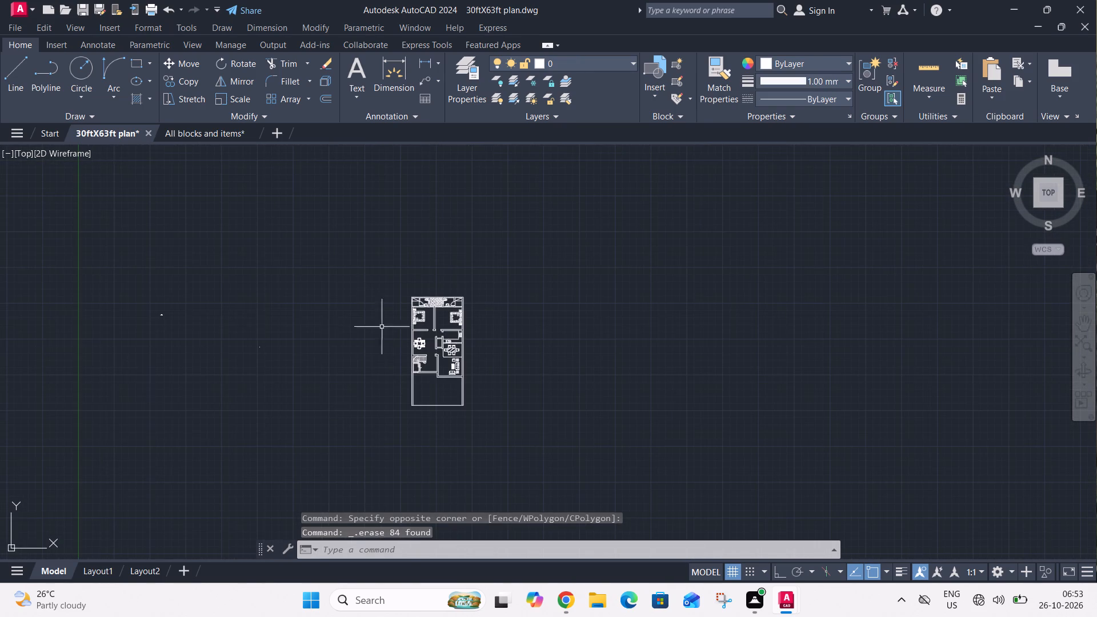
pyautogui.scroll(4, 163, 308)
pyautogui.click(150, 305)
pyautogui.click(256, 396)
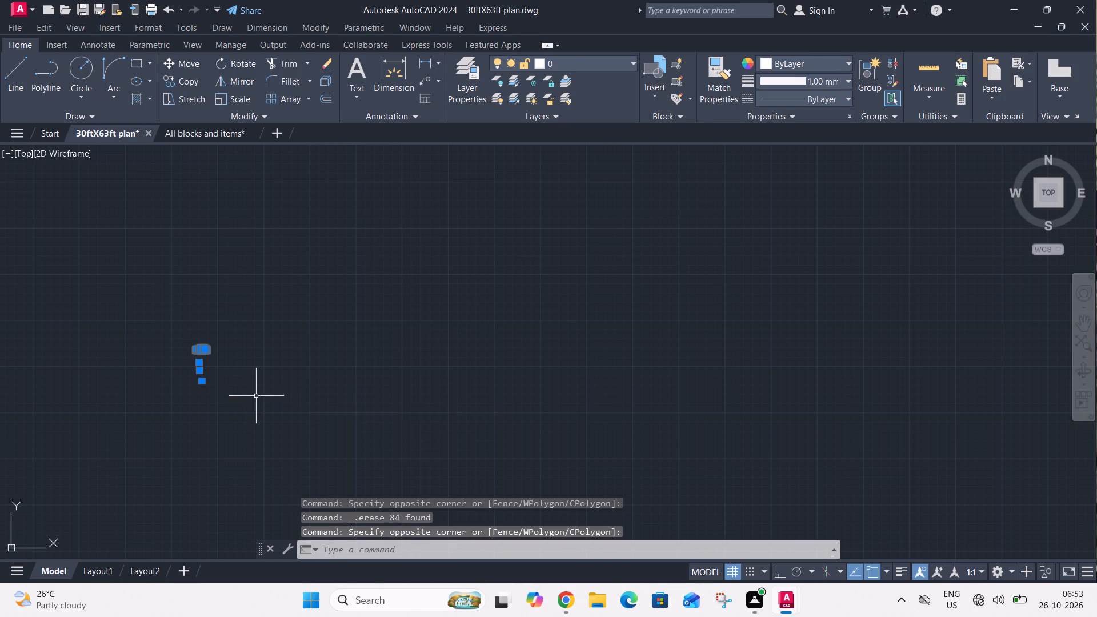
pyautogui.press('m')
pyautogui.press('space')
pyautogui.moveTo(209, 351); pyautogui.dragTo(209, 346)
pyautogui.scroll(-4, 274, 295)
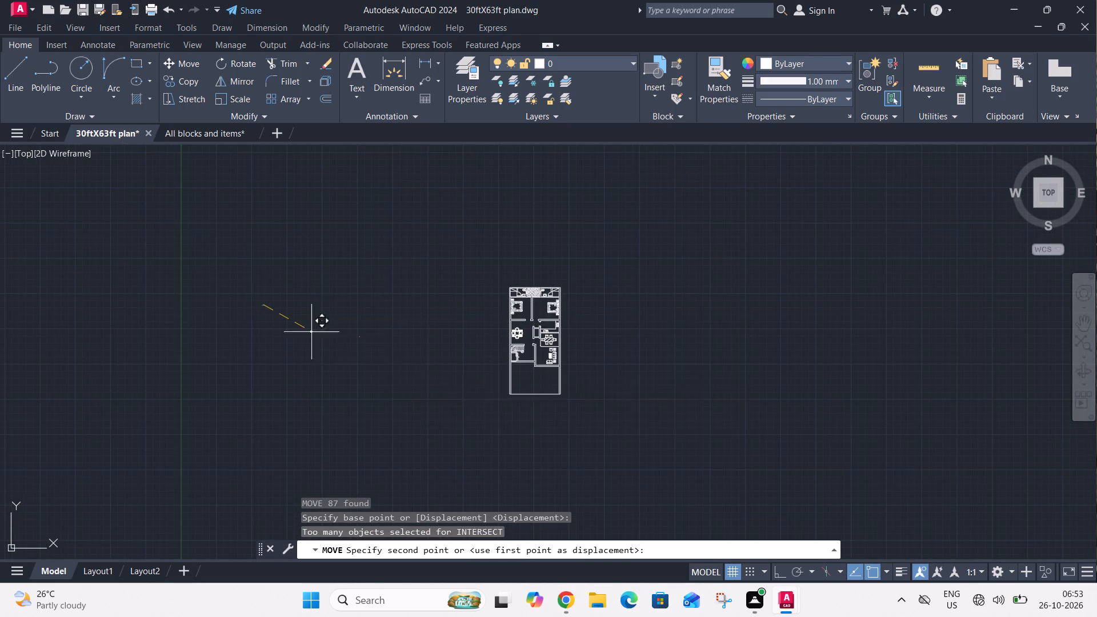
pyautogui.scroll(4, 519, 380)
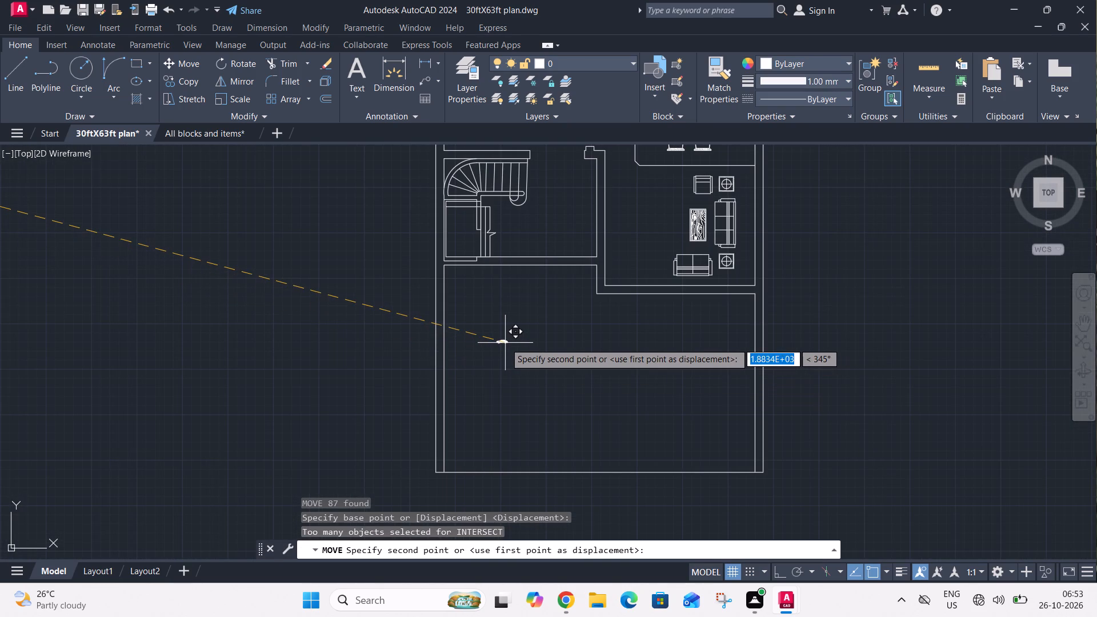
pyautogui.click(497, 355)
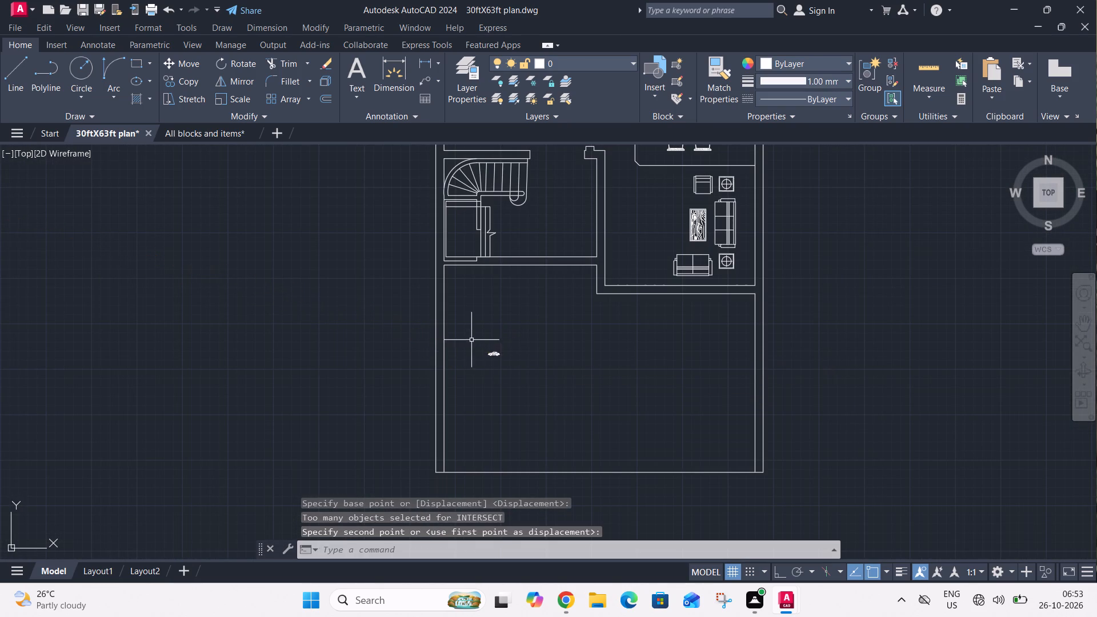
# Scale the tiny car up to a little over twice its size about a base point on its body.
pyautogui.click(471, 340)
pyautogui.click(529, 394)
pyautogui.press('s')
pyautogui.press('c')
pyautogui.press('space')
pyautogui.click(495, 353)
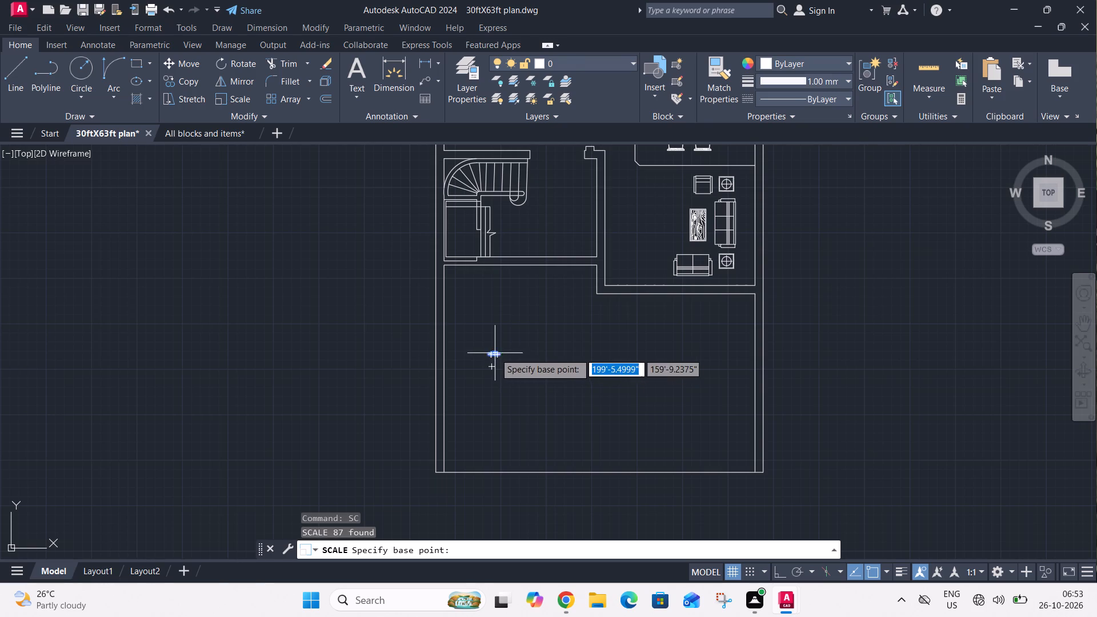
pyautogui.click(513, 349)
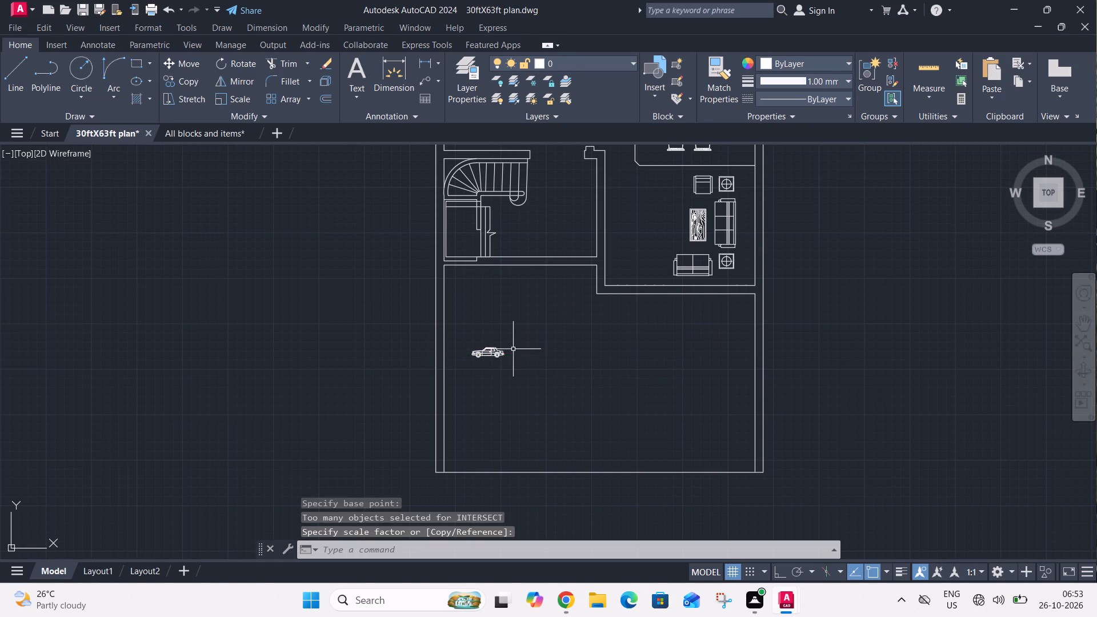
# Move the car right and slightly down, towards the middle of the front area.
pyautogui.click(462, 332)
pyautogui.click(539, 386)
pyautogui.press('m')
pyautogui.press('space')
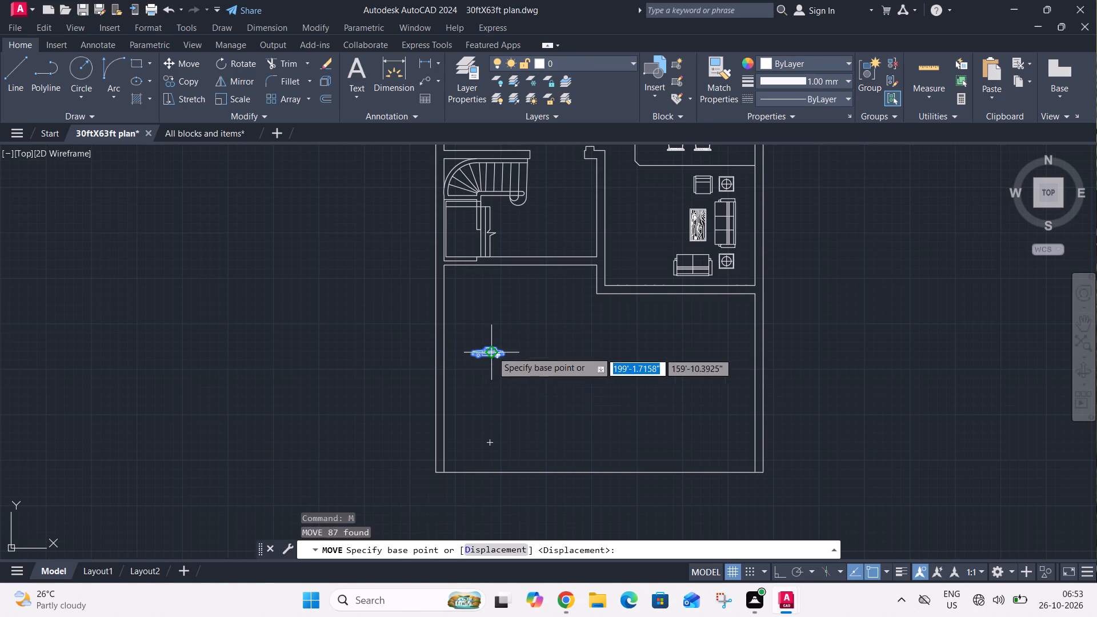
pyautogui.click(492, 351)
pyautogui.click(568, 377)
# Scale the car up by a factor of about 4.6 about a base point at its rear wheel.
pyautogui.click(529, 355)
pyautogui.click(618, 415)
pyautogui.press('s')
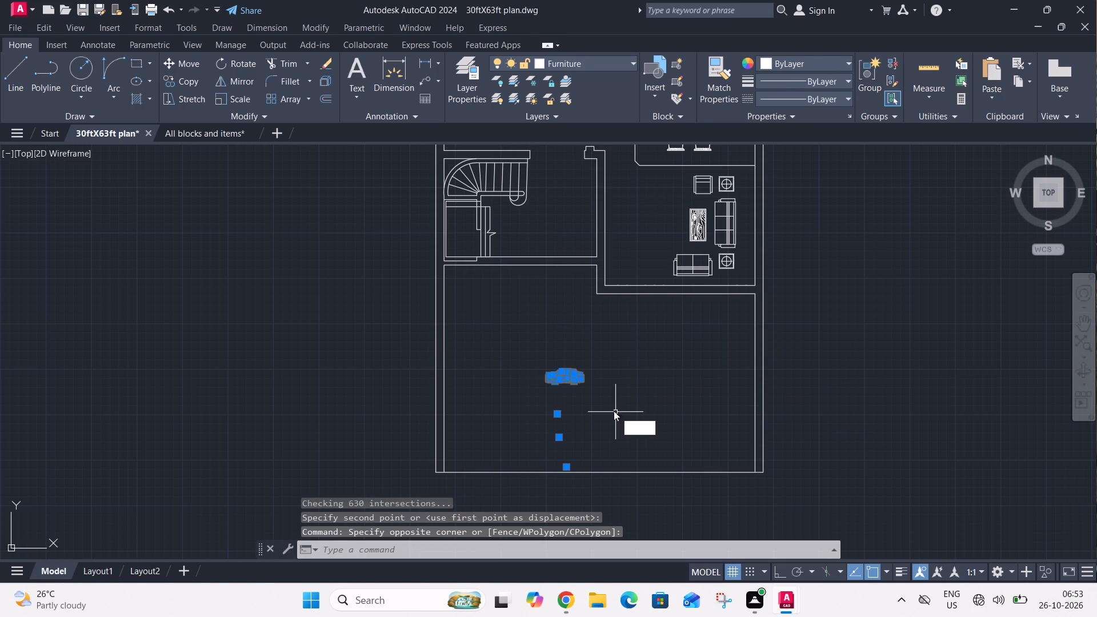
pyautogui.press('c')
pyautogui.press('space')
pyautogui.click(577, 382)
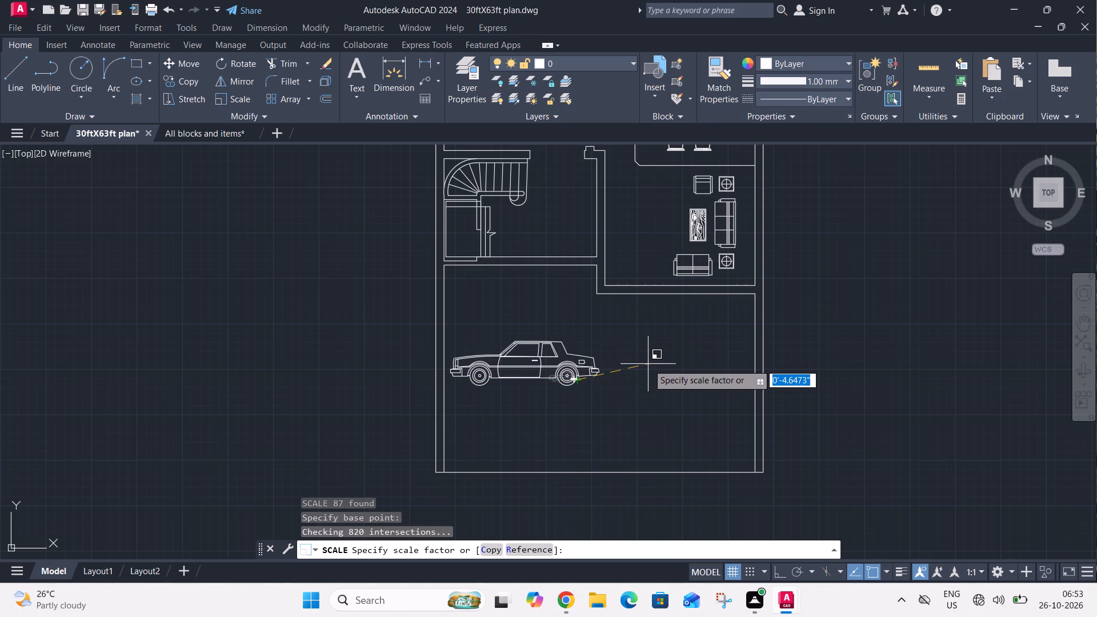
pyautogui.click(648, 364)
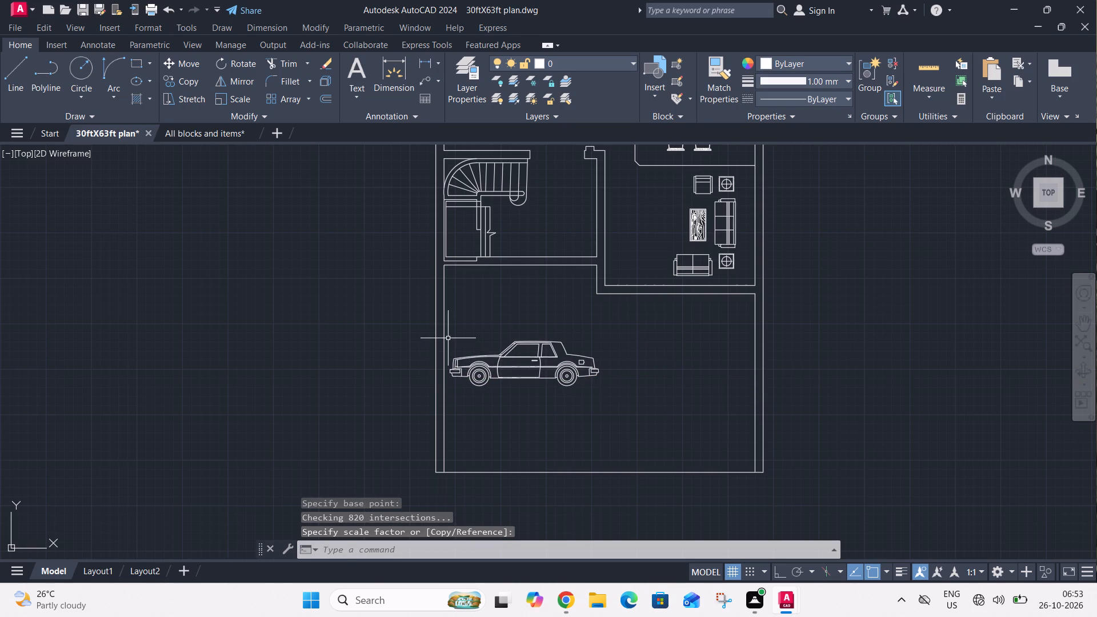
# Scale the car down slightly about a base point near its door, keeping it clear of the left wall.
pyautogui.click(448, 338)
pyautogui.click(619, 414)
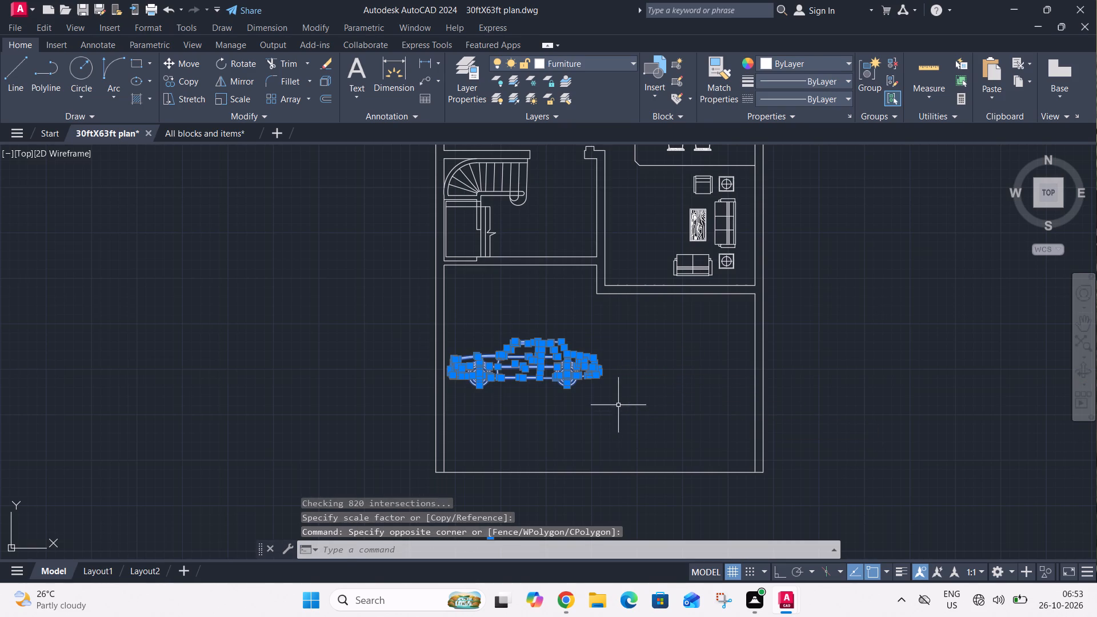
pyautogui.press('s')
pyautogui.press('v')
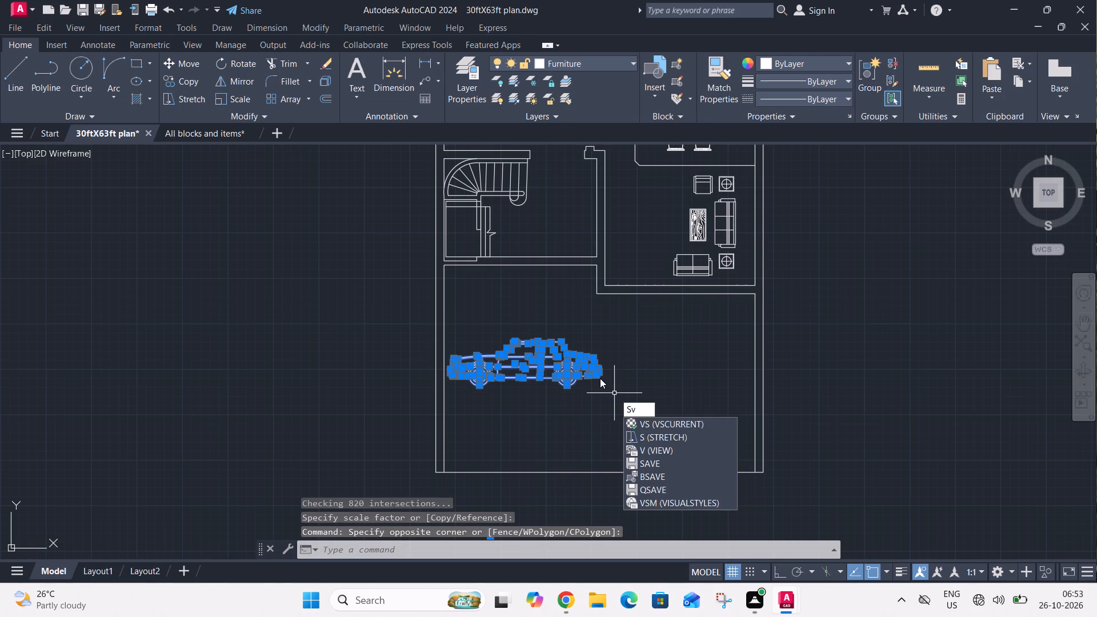
pyautogui.press('BackSpace')
pyautogui.press('c')
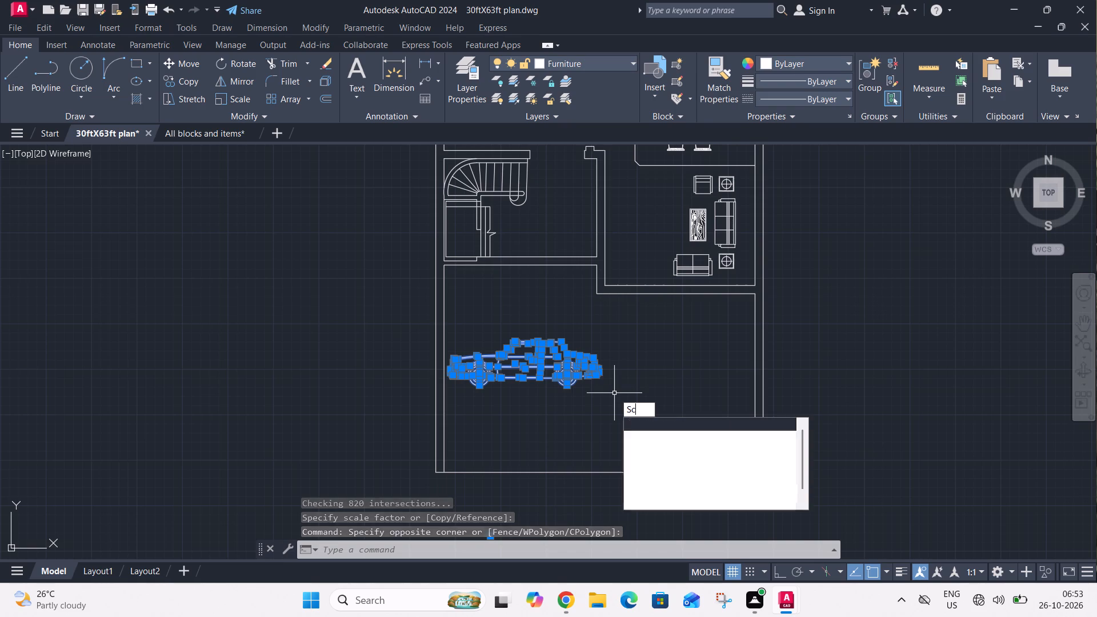
pyautogui.press('space')
pyautogui.click(540, 358)
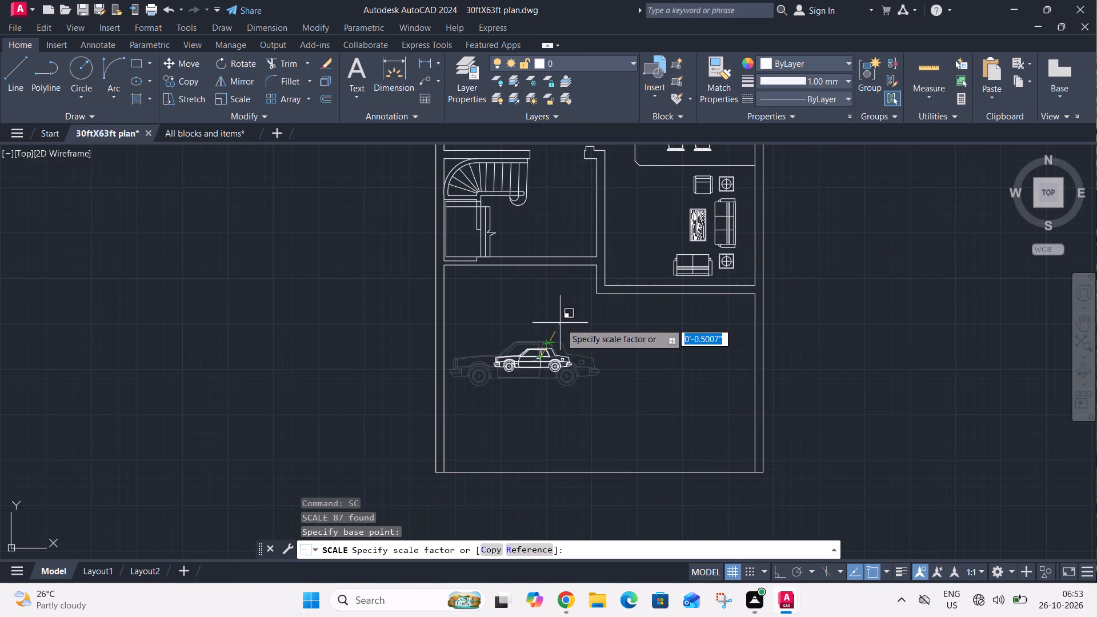
pyautogui.click(573, 305)
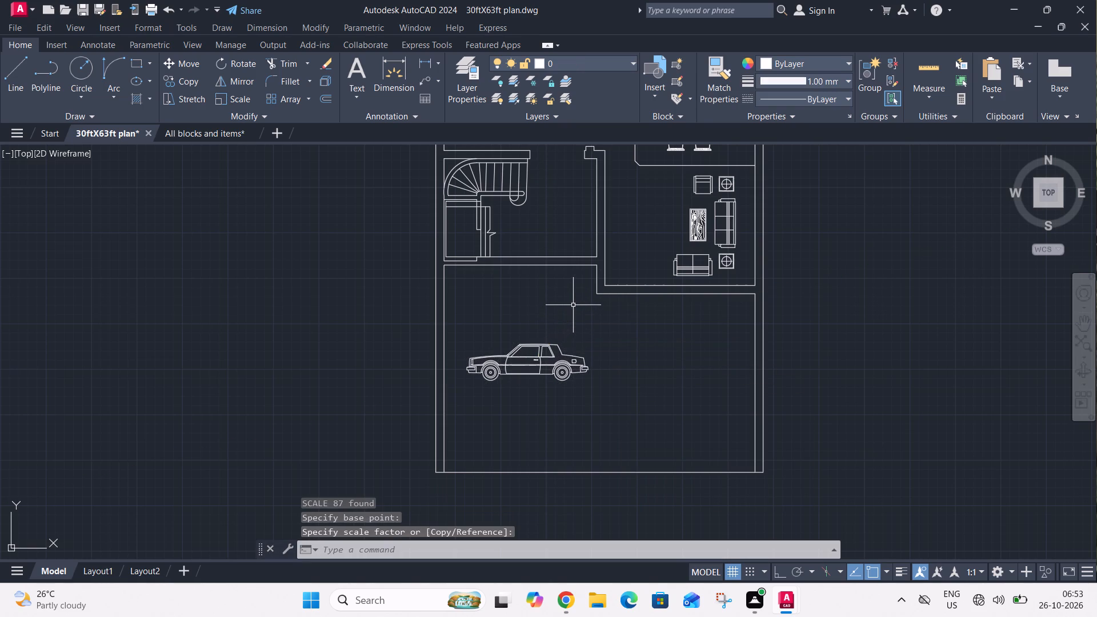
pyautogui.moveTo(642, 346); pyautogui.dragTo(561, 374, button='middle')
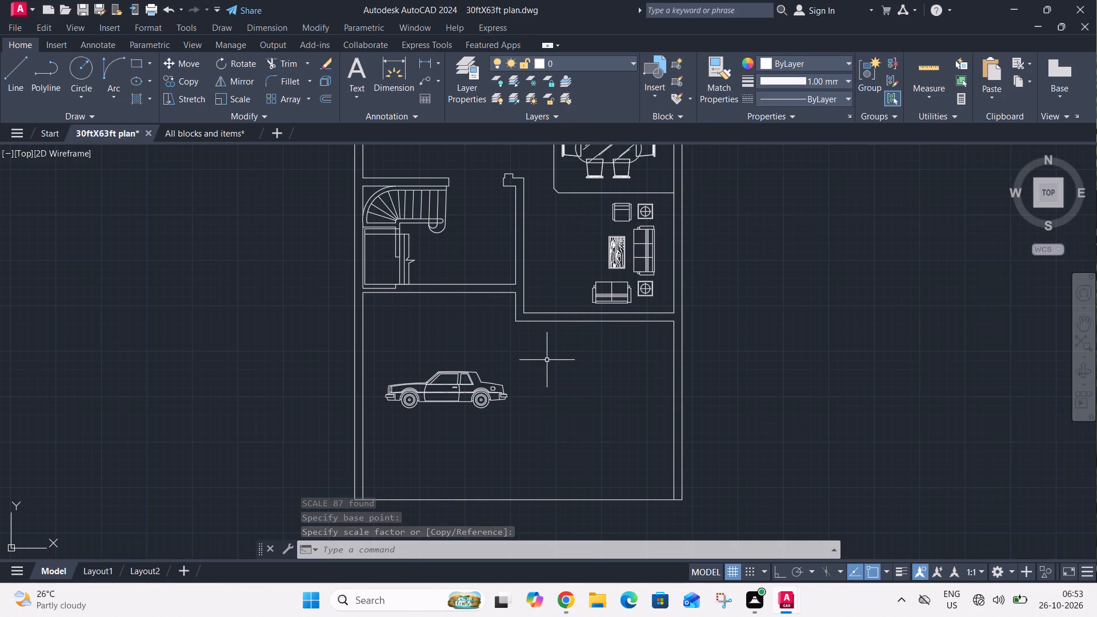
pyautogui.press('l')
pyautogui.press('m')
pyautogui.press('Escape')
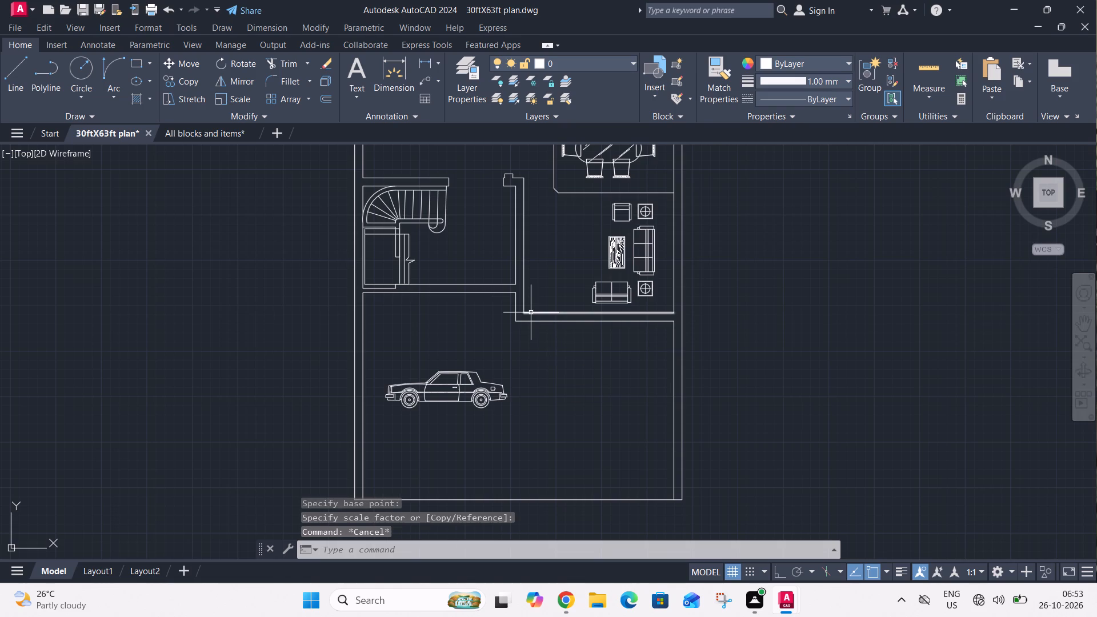
# With Ortho on, draw a line about 6' down from the living room's lower wall beside the car, plus a short segment to the left.
pyautogui.write('l')
pyautogui.press('space')
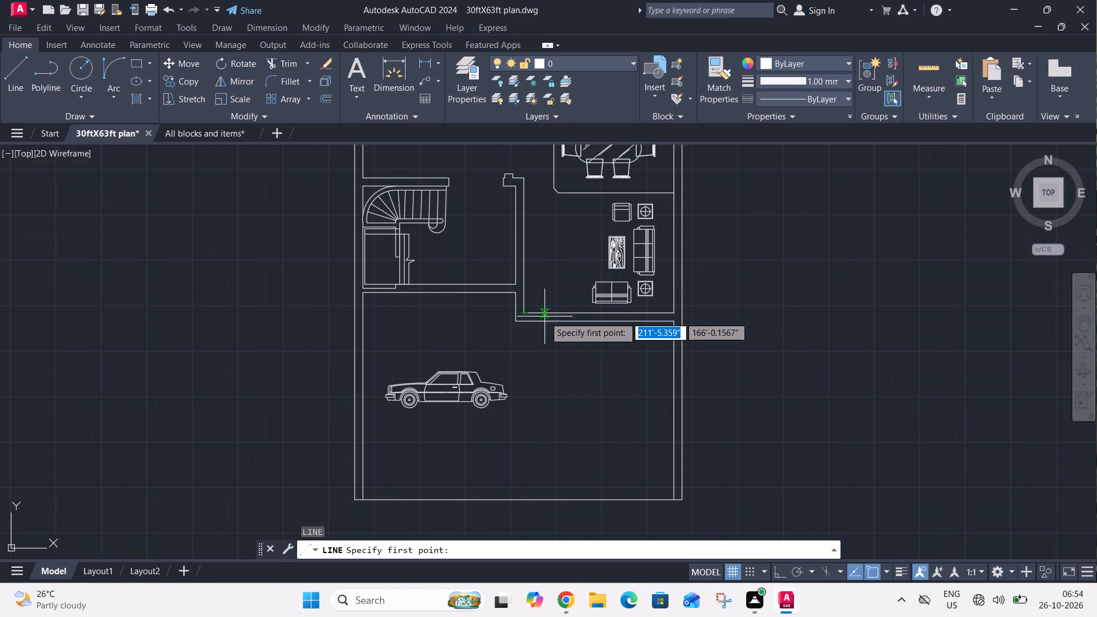
pyautogui.click(539, 320)
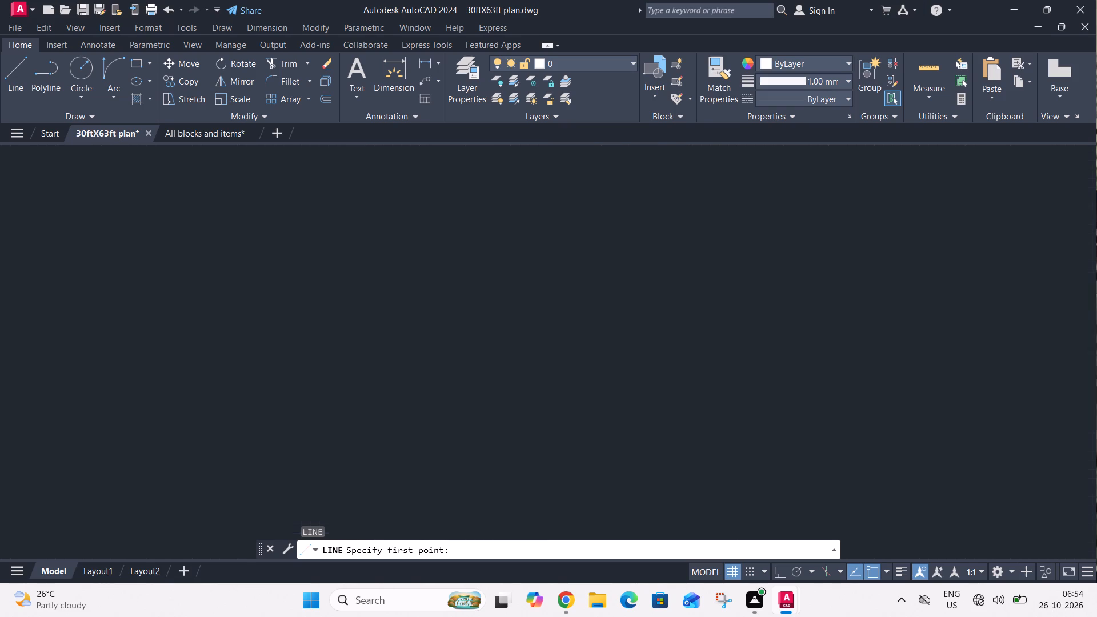
pyautogui.press('F8')
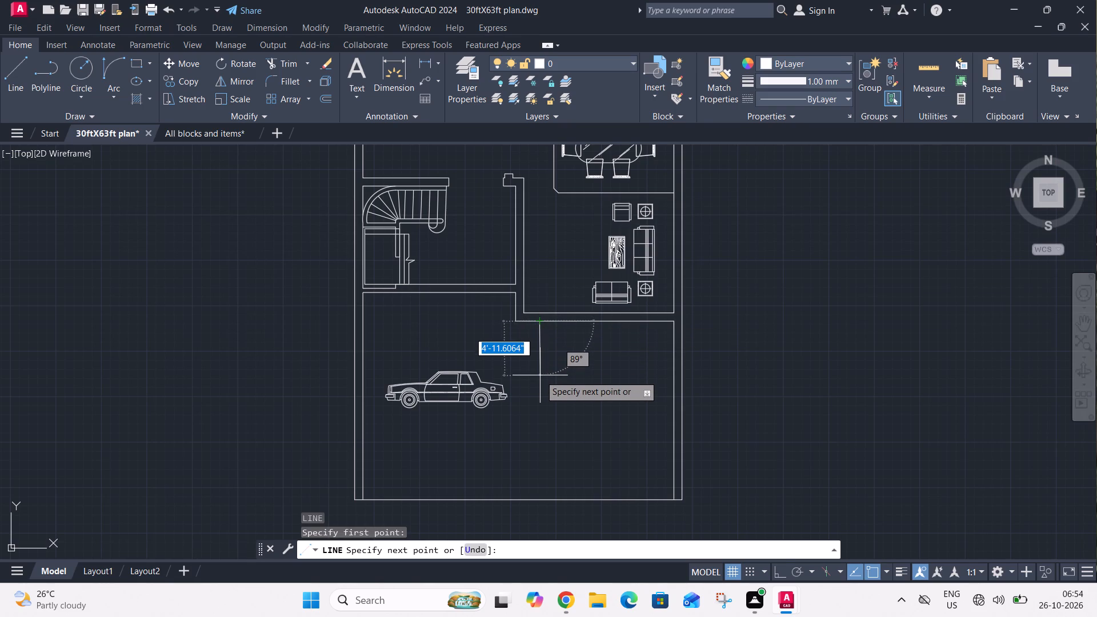
pyautogui.scroll(3, 540, 375)
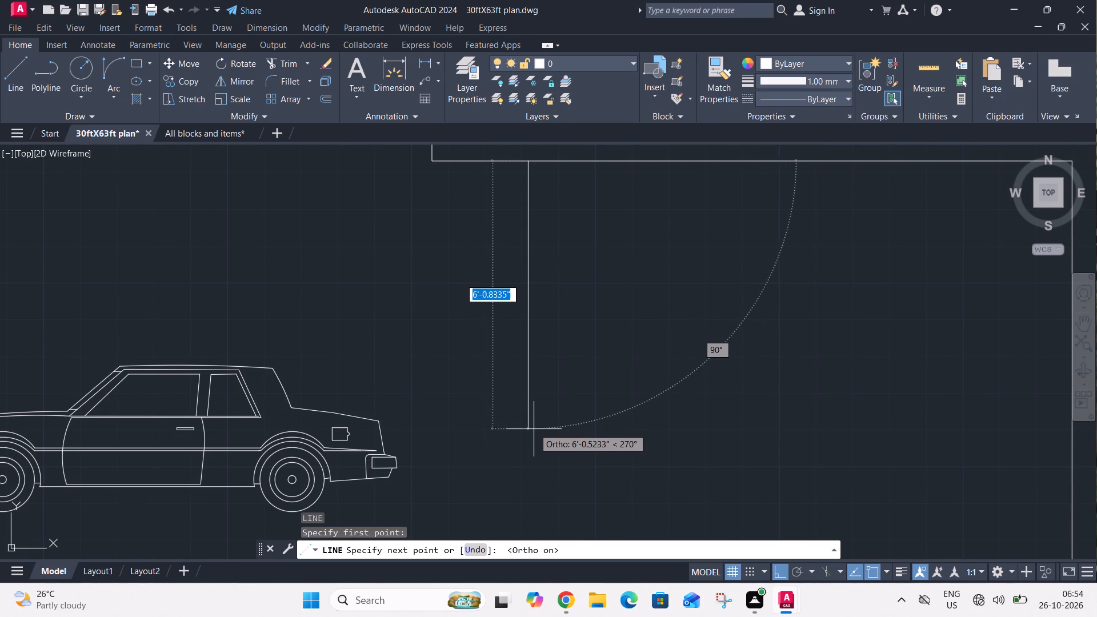
pyautogui.click(534, 430)
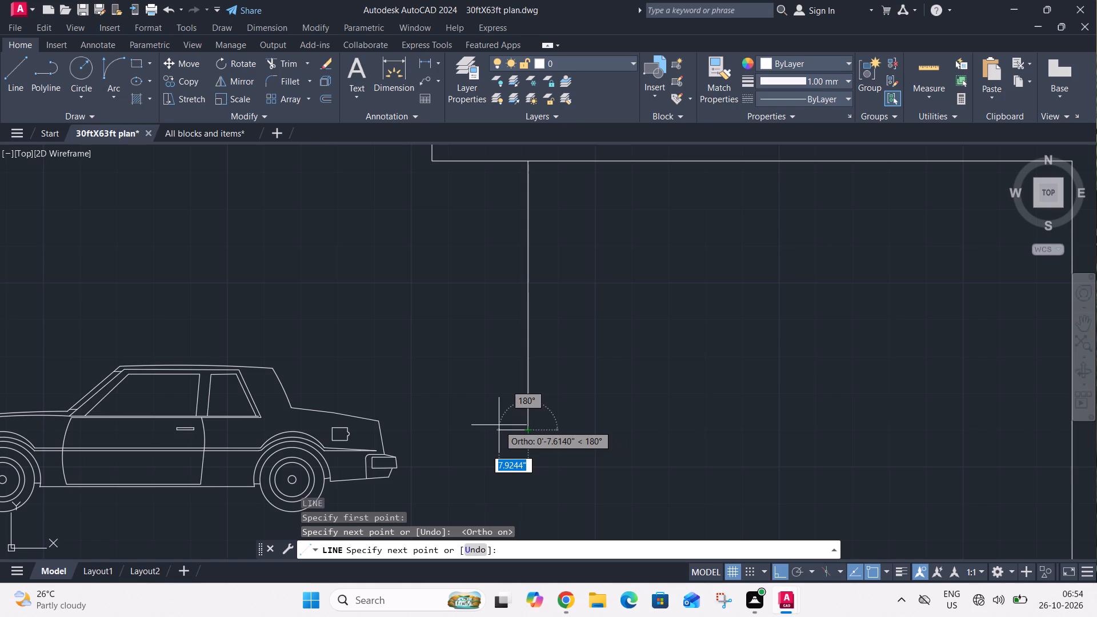
pyautogui.click(490, 427)
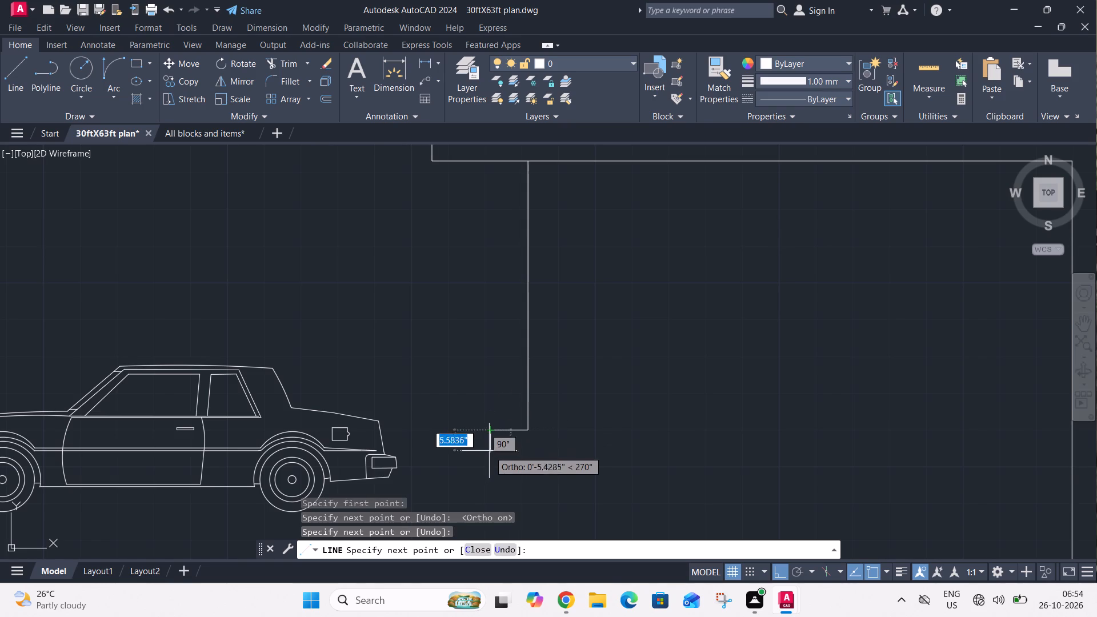
pyautogui.moveTo(488, 459); pyautogui.dragTo(509, 368, button='middle')
pyautogui.scroll(1, 510, 366)
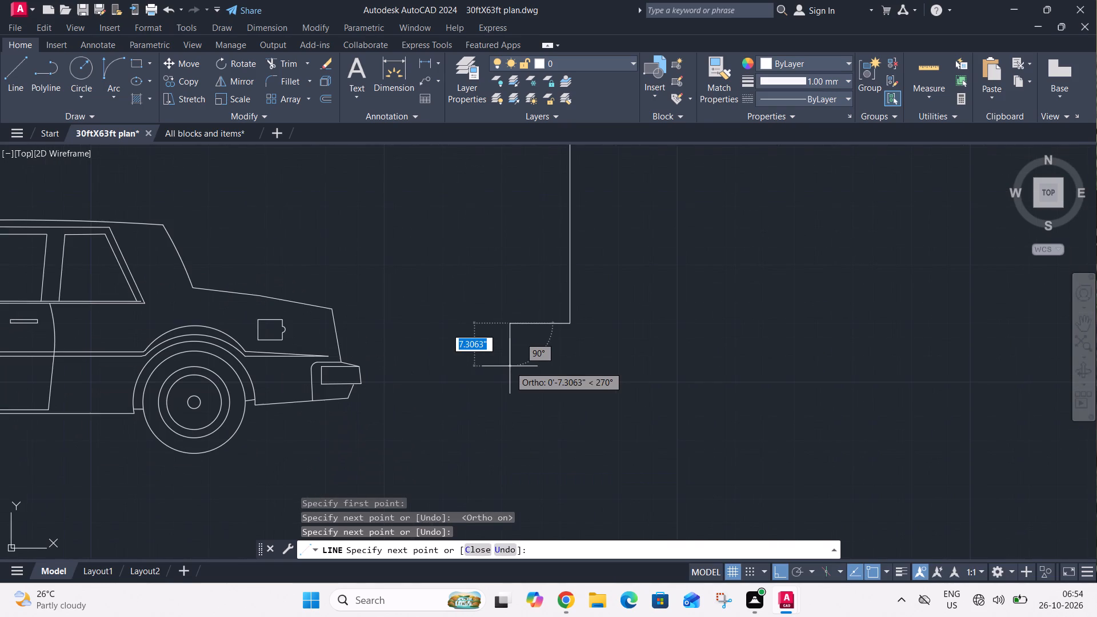
pyautogui.press('Escape')
# With linetype ACAD_ISO02W100, draw a line about 13'-5" down from the living room's lower wall, continuing about 16'-1" left to the left outer wall.
pyautogui.click(814, 94)
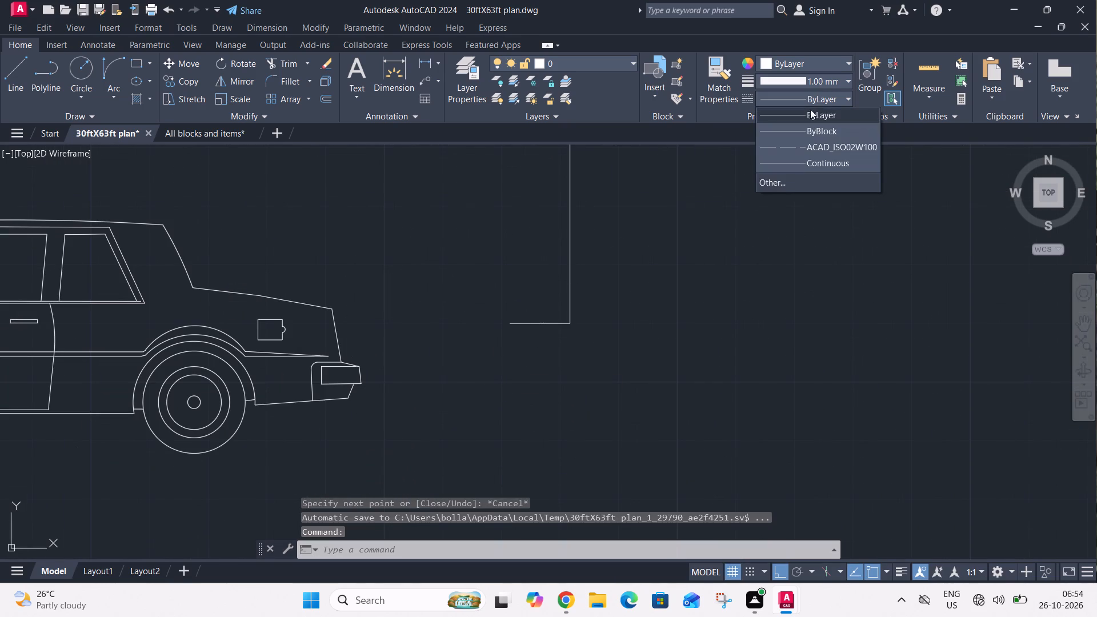
pyautogui.click(802, 143)
pyautogui.write('l')
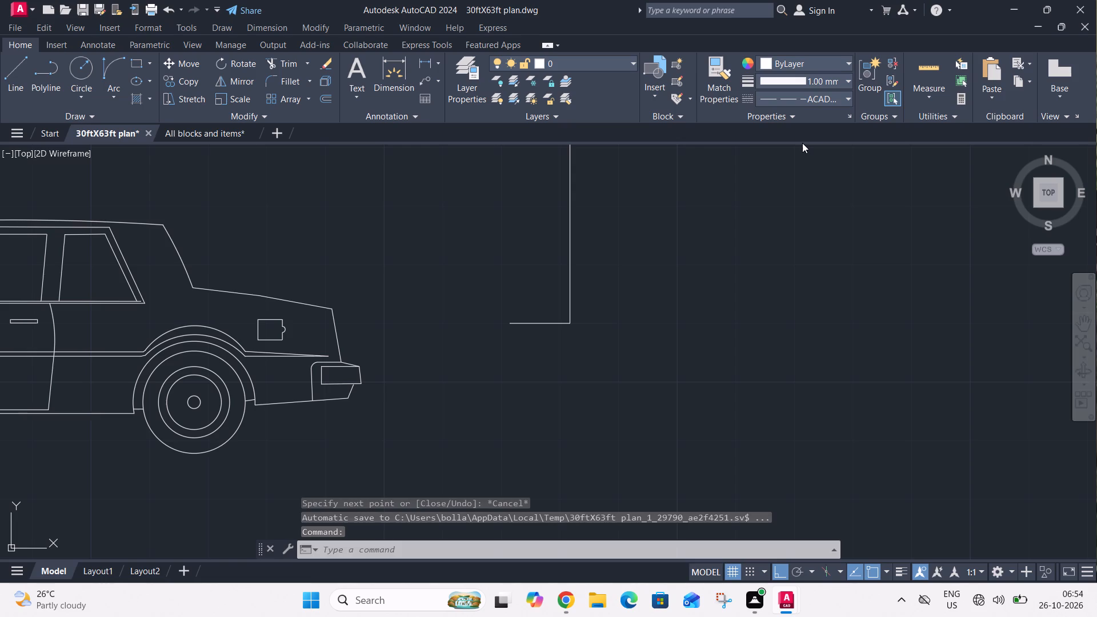
pyautogui.press('space')
pyautogui.scroll(-2, 722, 297)
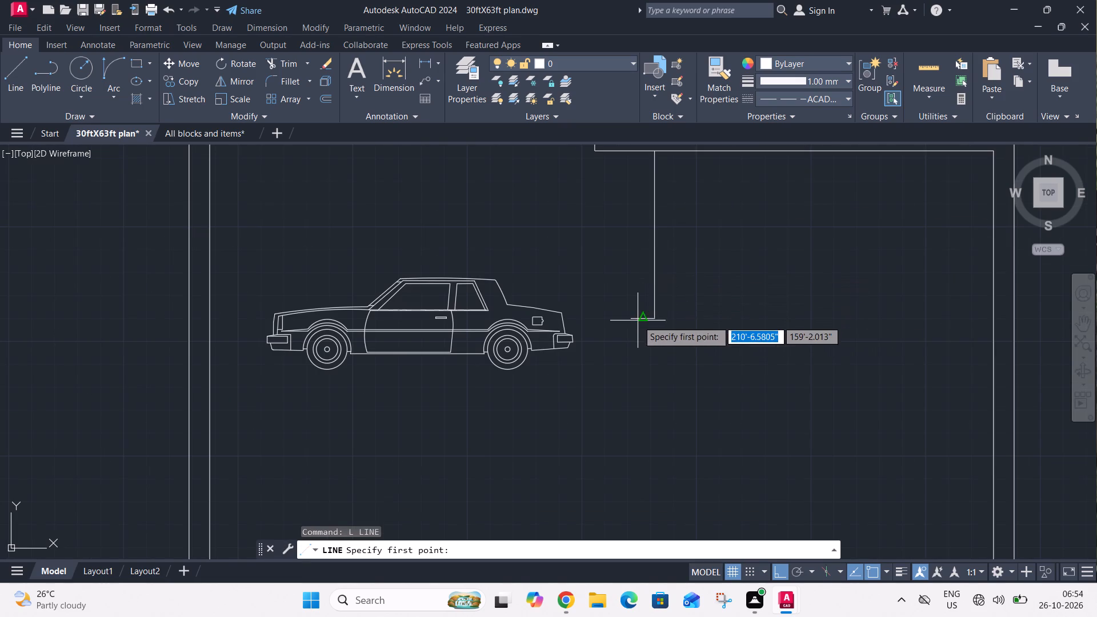
pyautogui.click(631, 150)
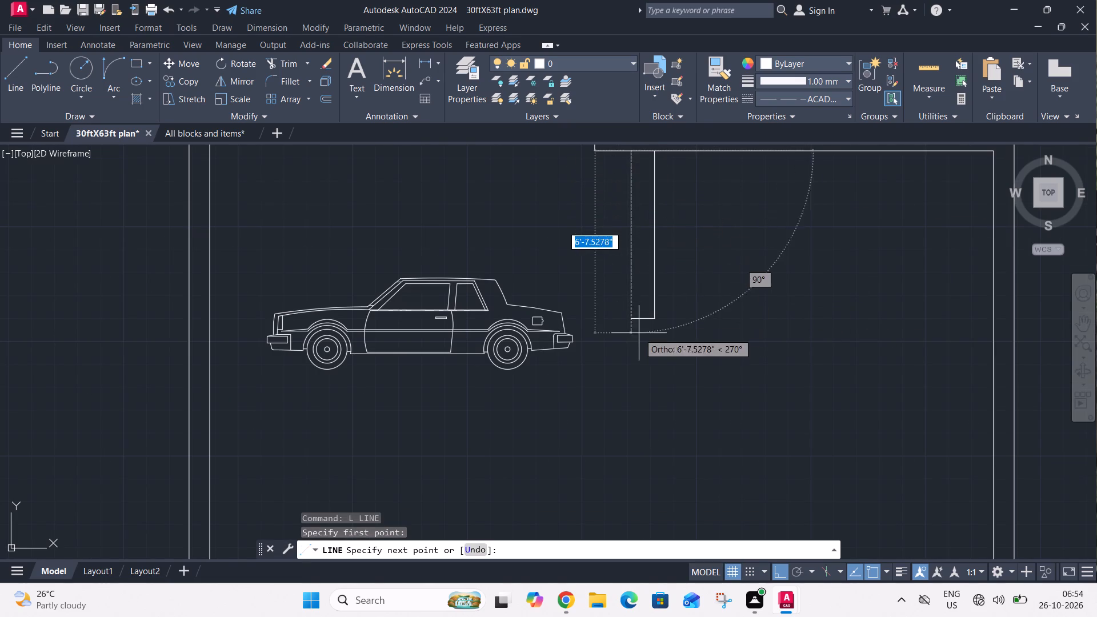
pyautogui.scroll(-3, 631, 386)
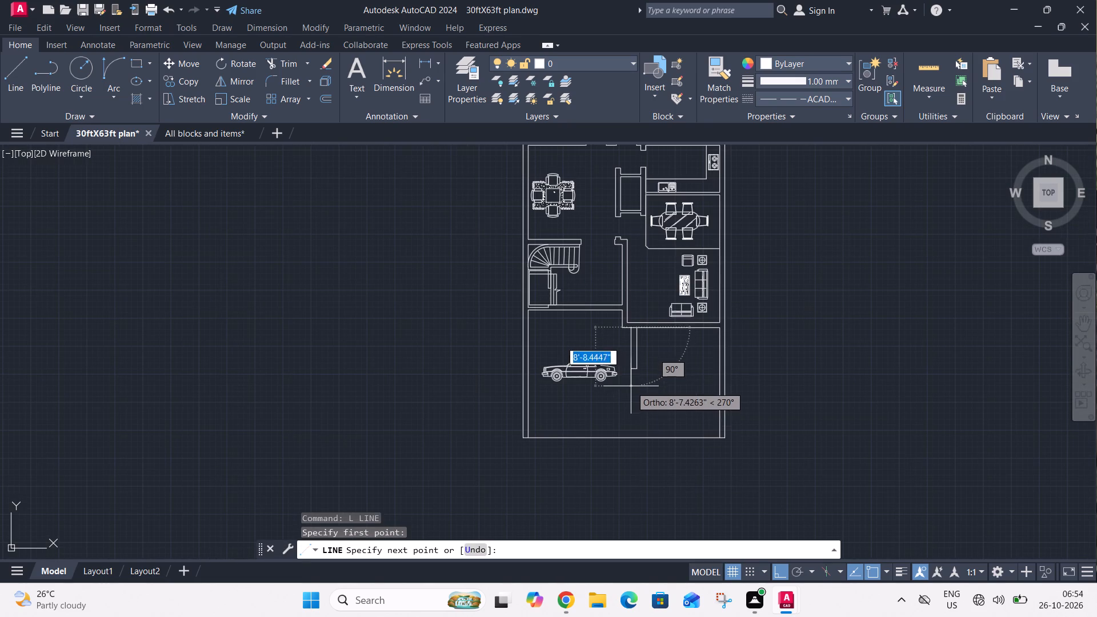
pyautogui.moveTo(631, 394); pyautogui.dragTo(688, 275, button='middle')
pyautogui.scroll(1, 688, 275)
pyautogui.scroll(-1, 689, 275)
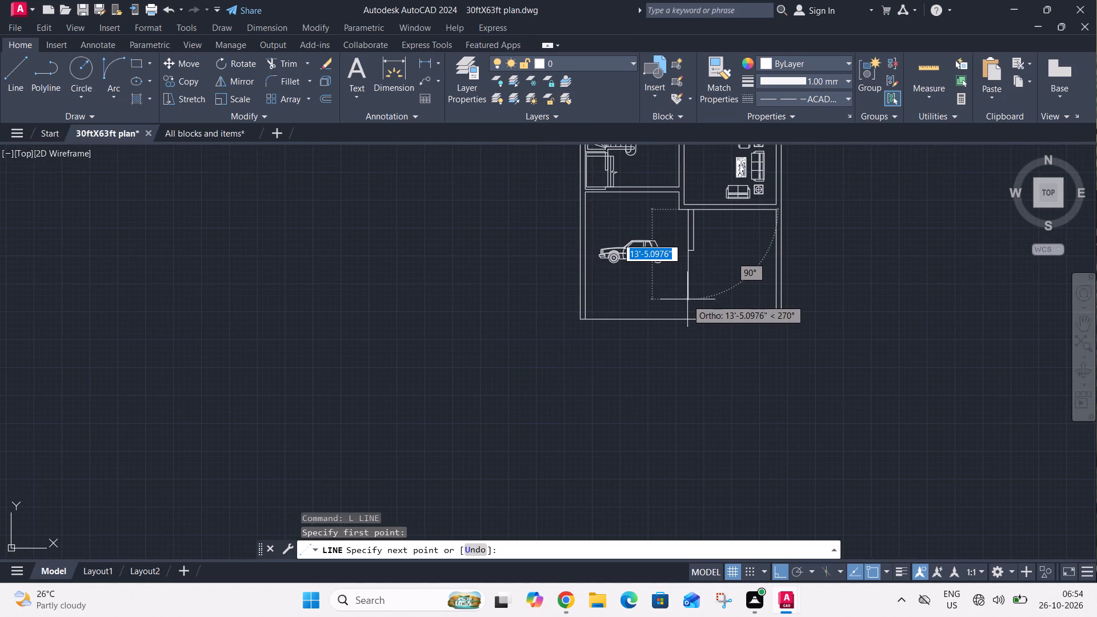
pyautogui.click(687, 299)
pyautogui.scroll(3, 572, 301)
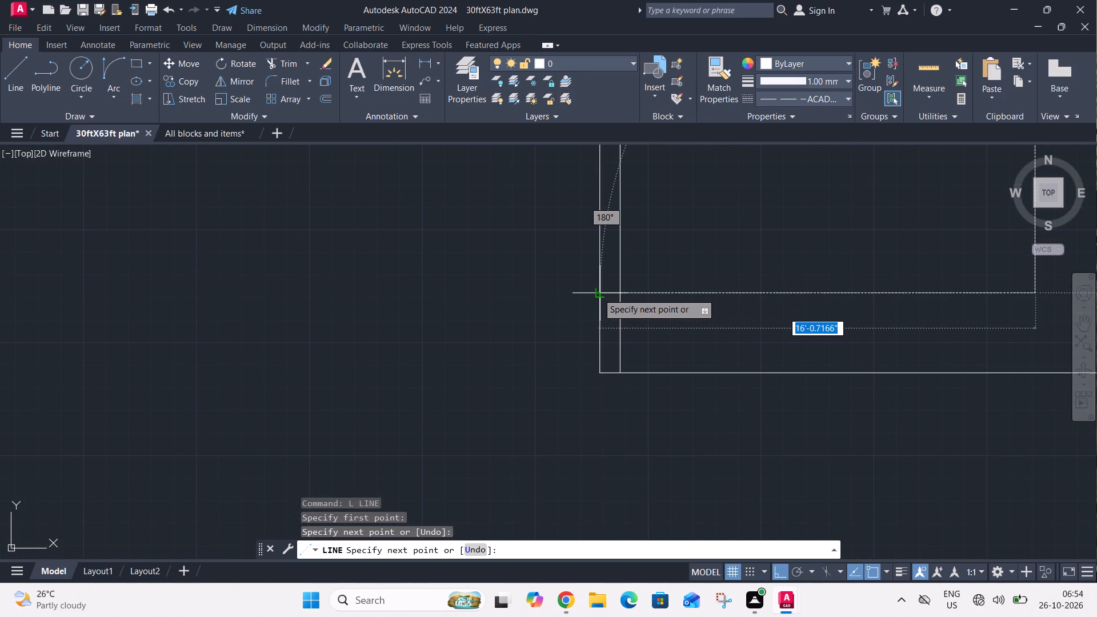
pyautogui.click(598, 293)
pyautogui.press('Escape')
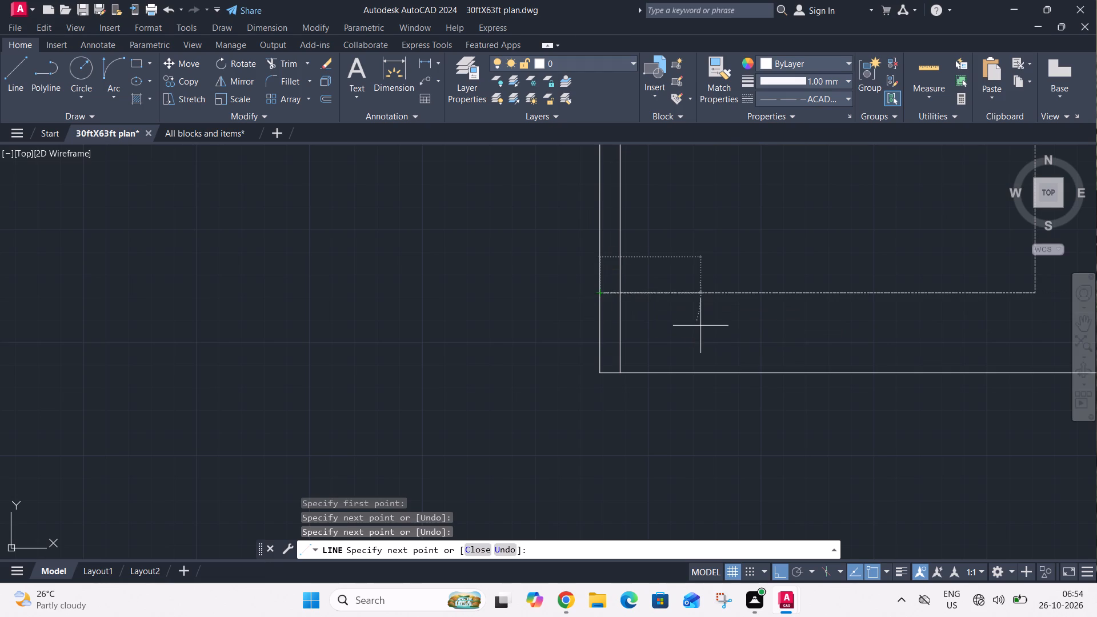
# With linetype ByLayer, draw a vertical line from the dashed lines' corner beside the car down to the plan's bottom wall line.
pyautogui.scroll(-3, 700, 326)
pyautogui.moveTo(732, 315); pyautogui.dragTo(605, 338, button='middle')
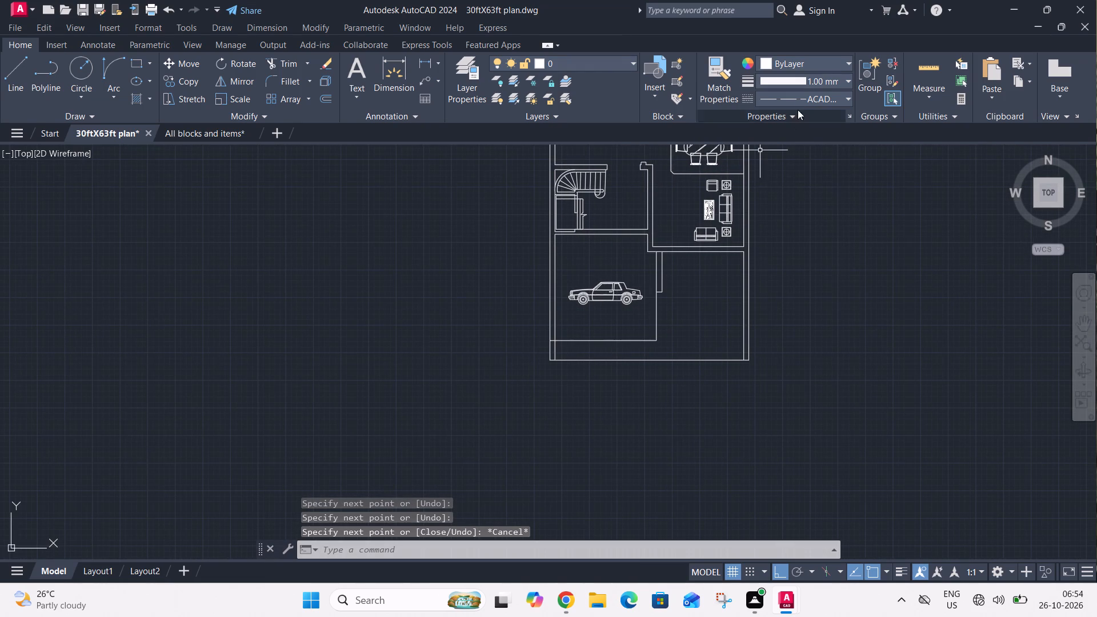
pyautogui.click(803, 97)
pyautogui.click(808, 118)
pyautogui.write('l')
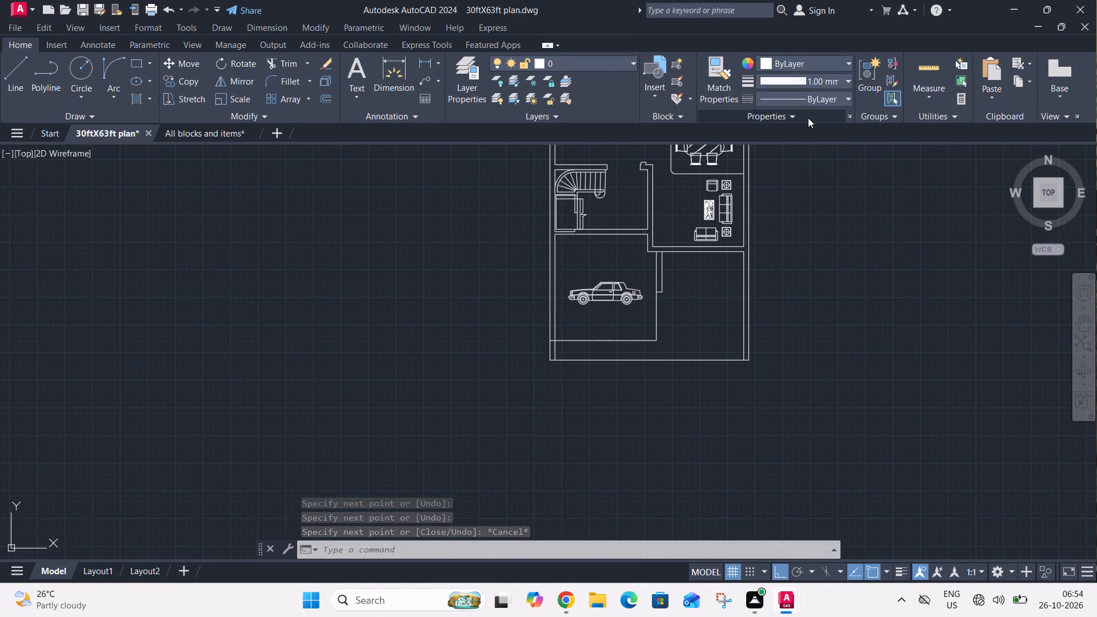
pyautogui.press('space')
pyautogui.scroll(3, 644, 345)
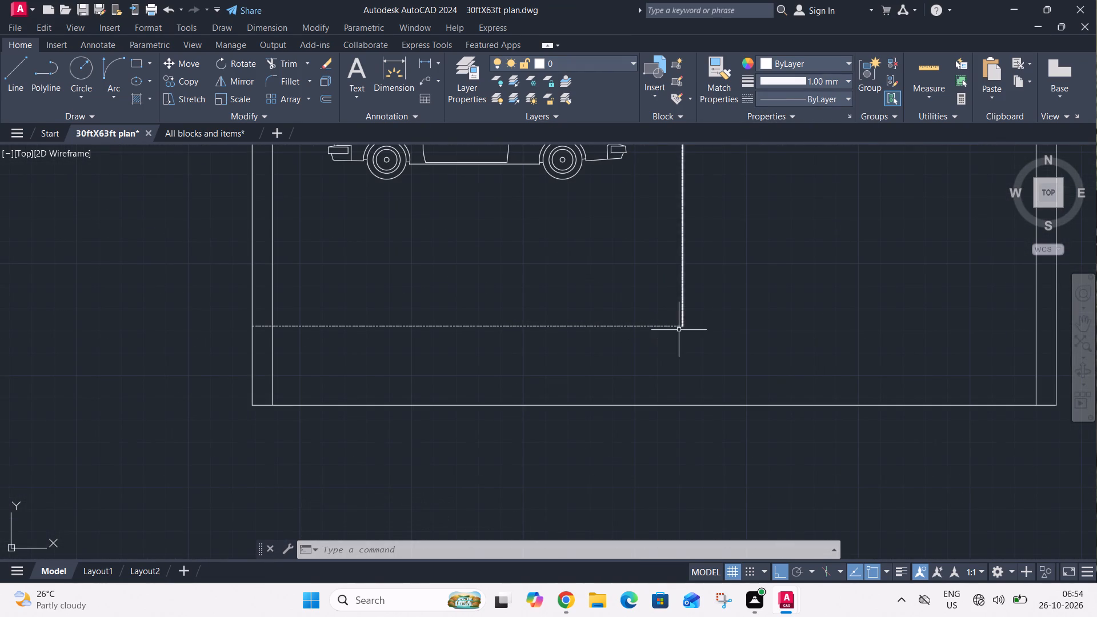
pyautogui.press('l')
pyautogui.press('space')
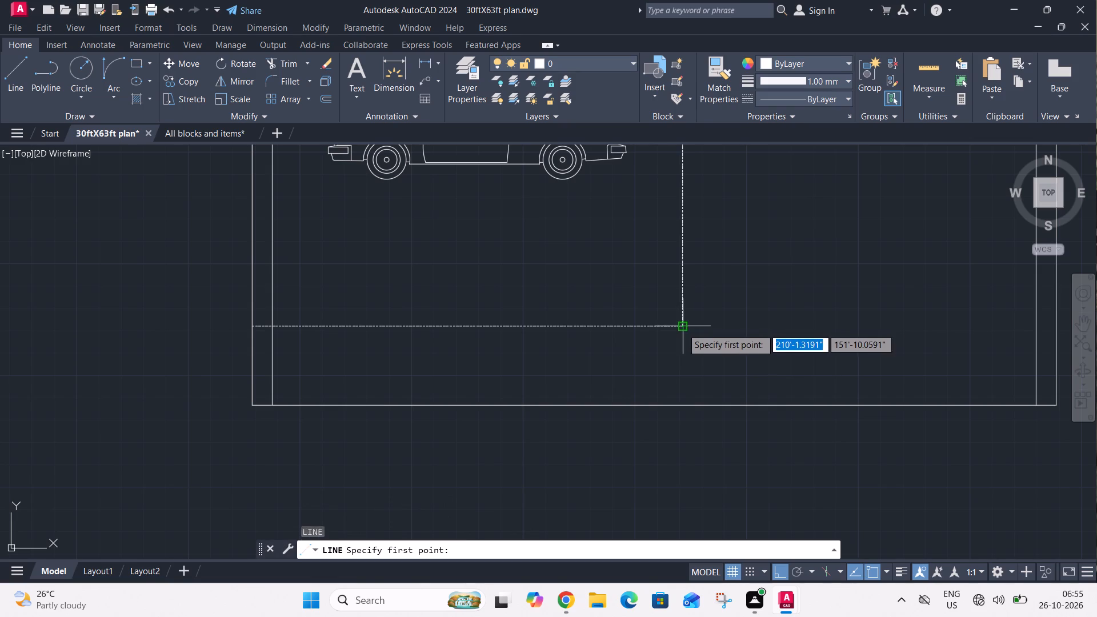
pyautogui.click(682, 328)
pyautogui.click(685, 407)
pyautogui.press('Escape')
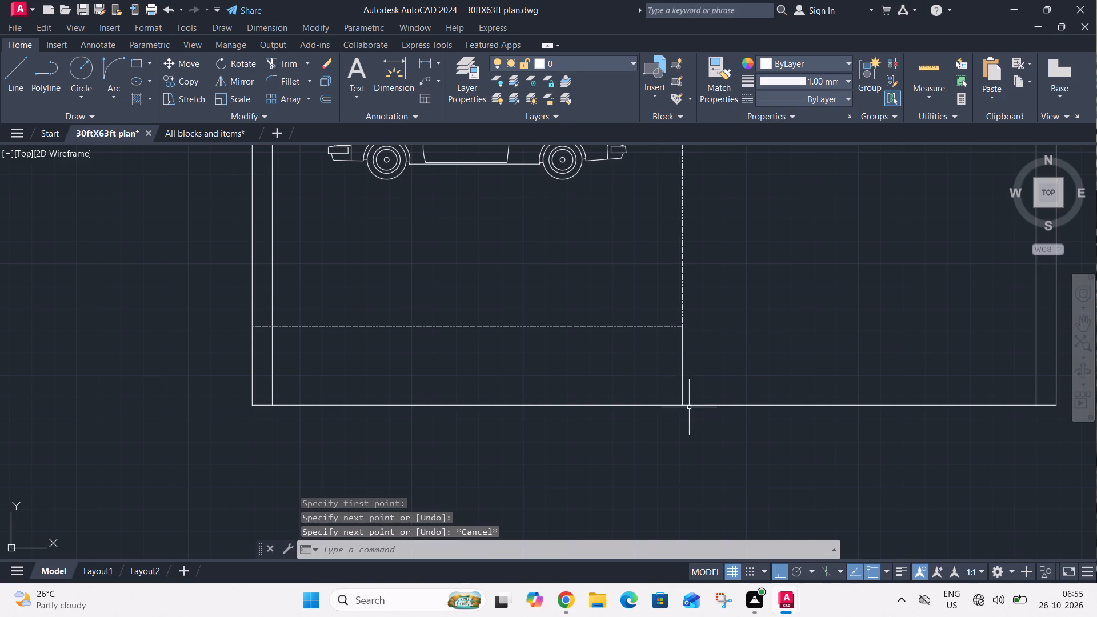
# Offset the plan's bottom line and the left outer wall line 4.5" inward.
pyautogui.moveTo(692, 412); pyautogui.dragTo(563, 480, button='middle')
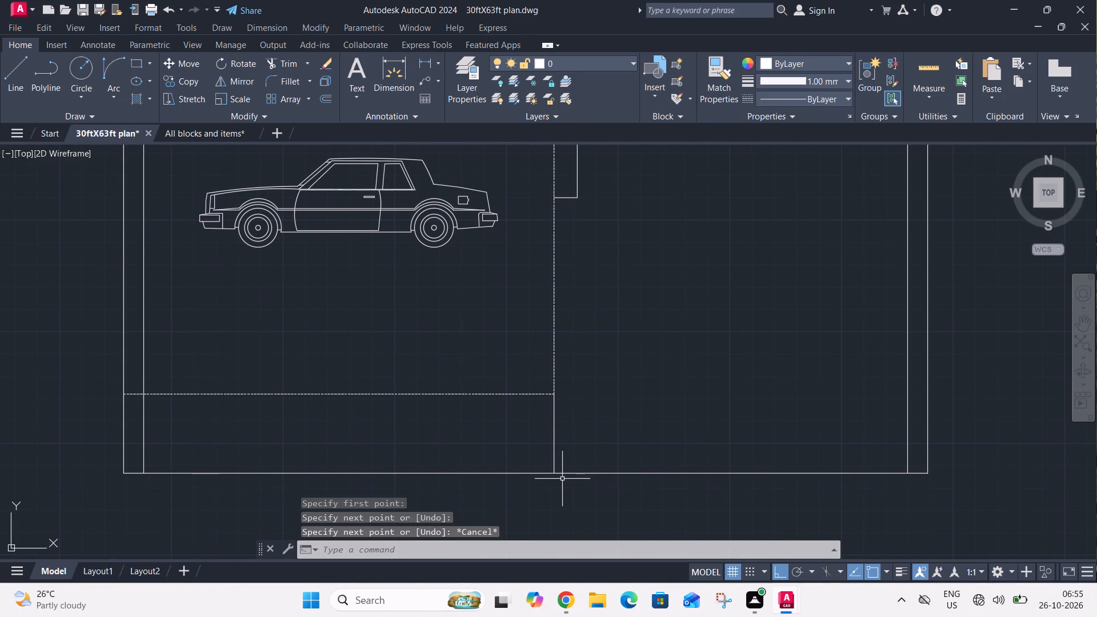
pyautogui.write('o 4.5"')
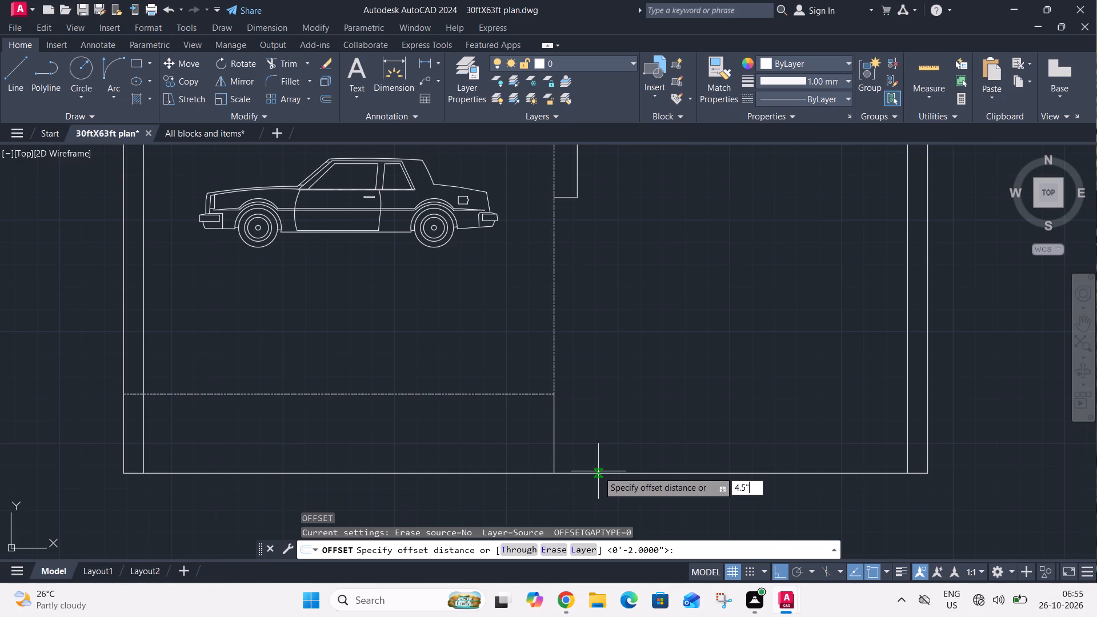
pyautogui.press('Return')
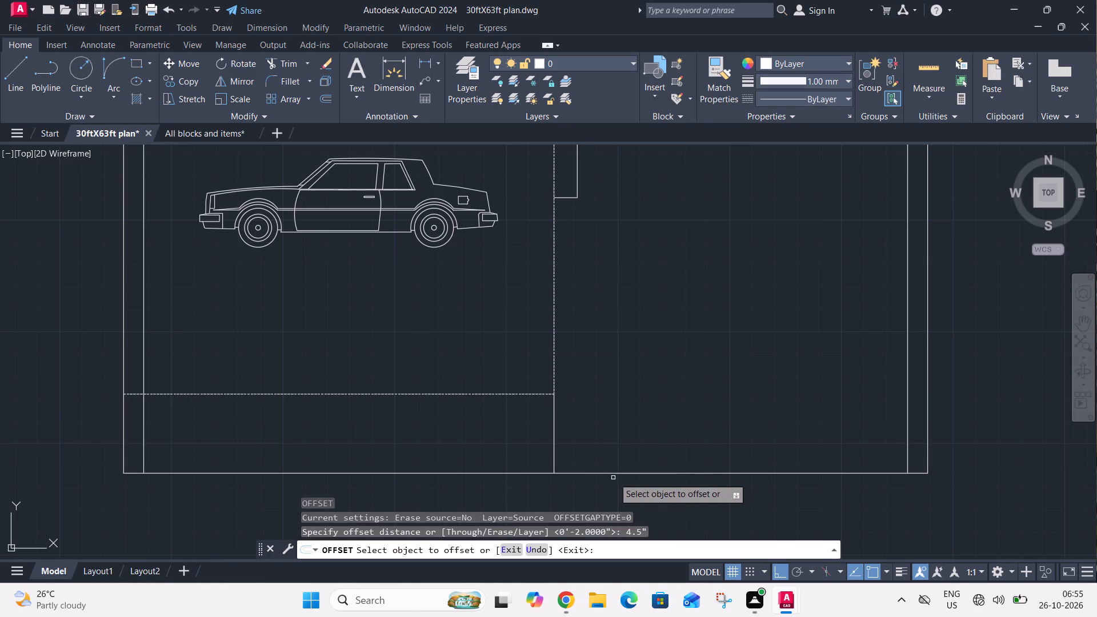
pyautogui.click(623, 473)
pyautogui.click(619, 456)
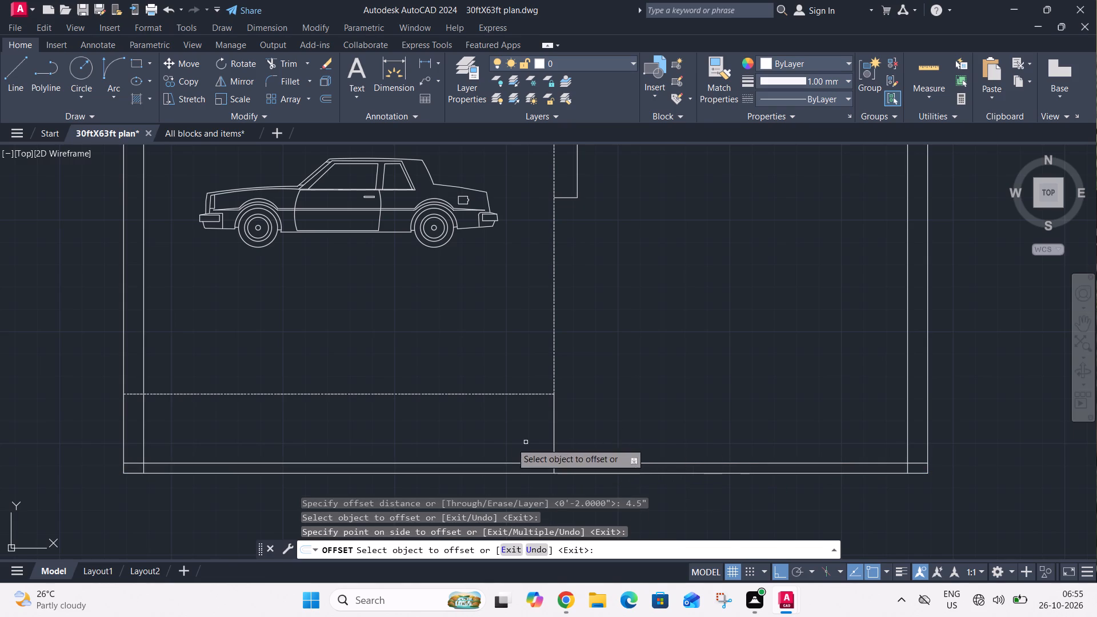
pyautogui.click(122, 430)
pyautogui.click(142, 435)
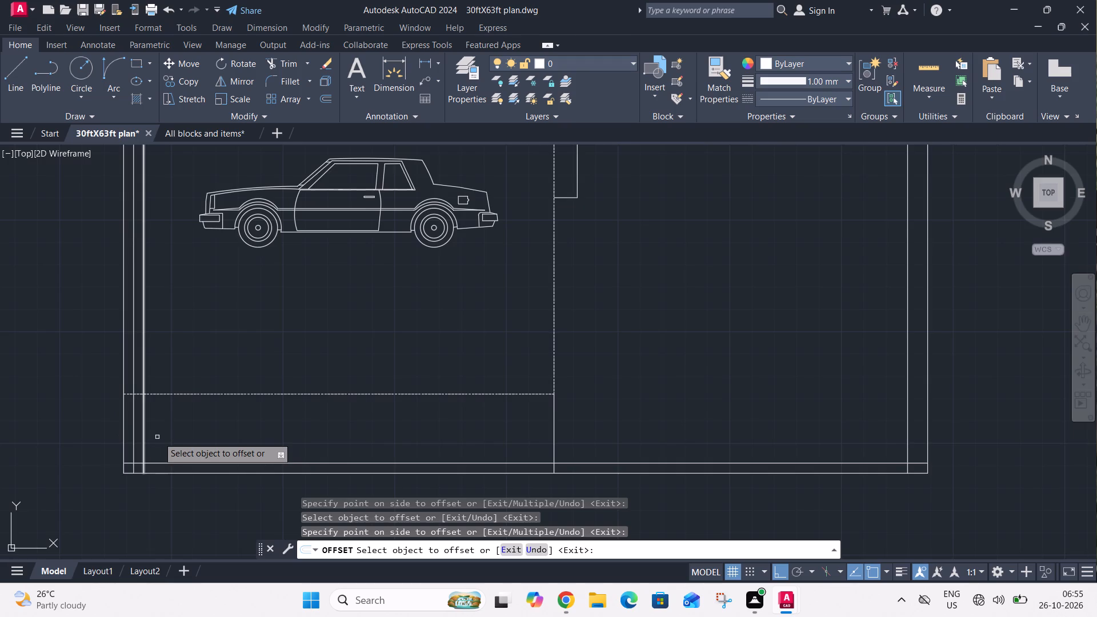
pyautogui.moveTo(170, 447); pyautogui.dragTo(659, 350, button='middle')
pyautogui.scroll(-2, 664, 345)
pyautogui.press('Escape')
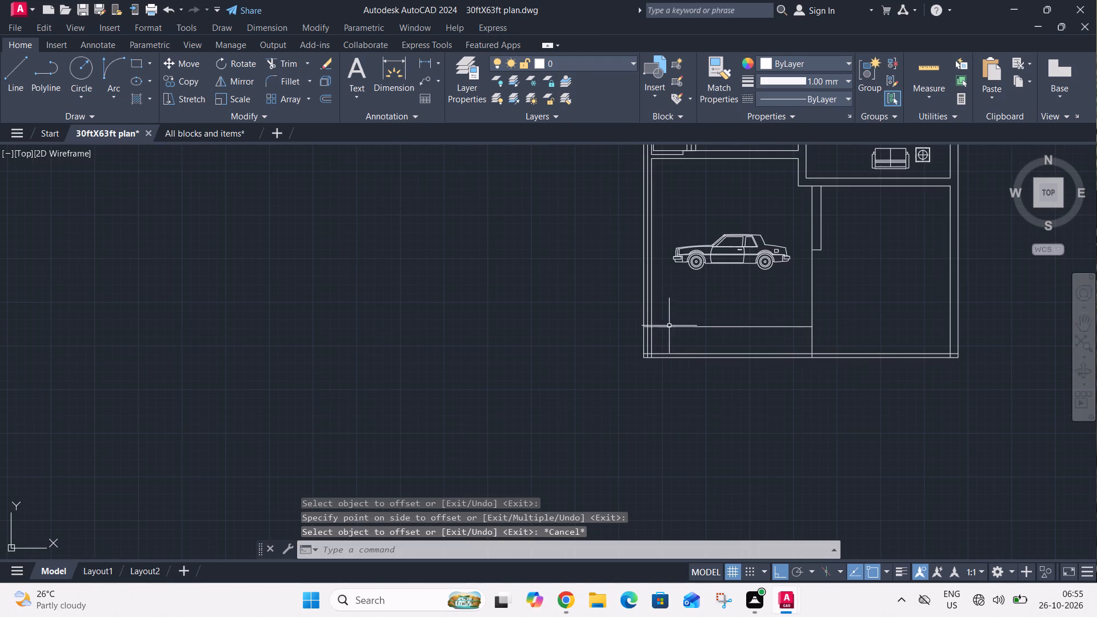
# Trim the left offset line above the dashed line, the wall's old inner line below it, and the bottom offset line.
pyautogui.press('t')
pyautogui.press('r')
pyautogui.press('space')
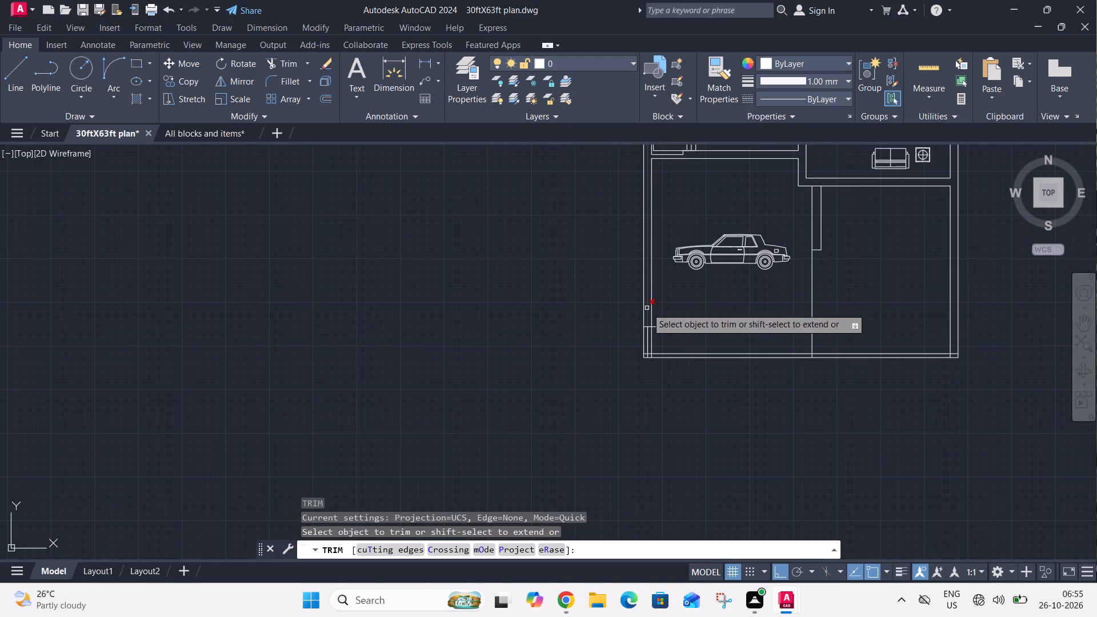
pyautogui.click(647, 309)
pyautogui.scroll(3, 648, 361)
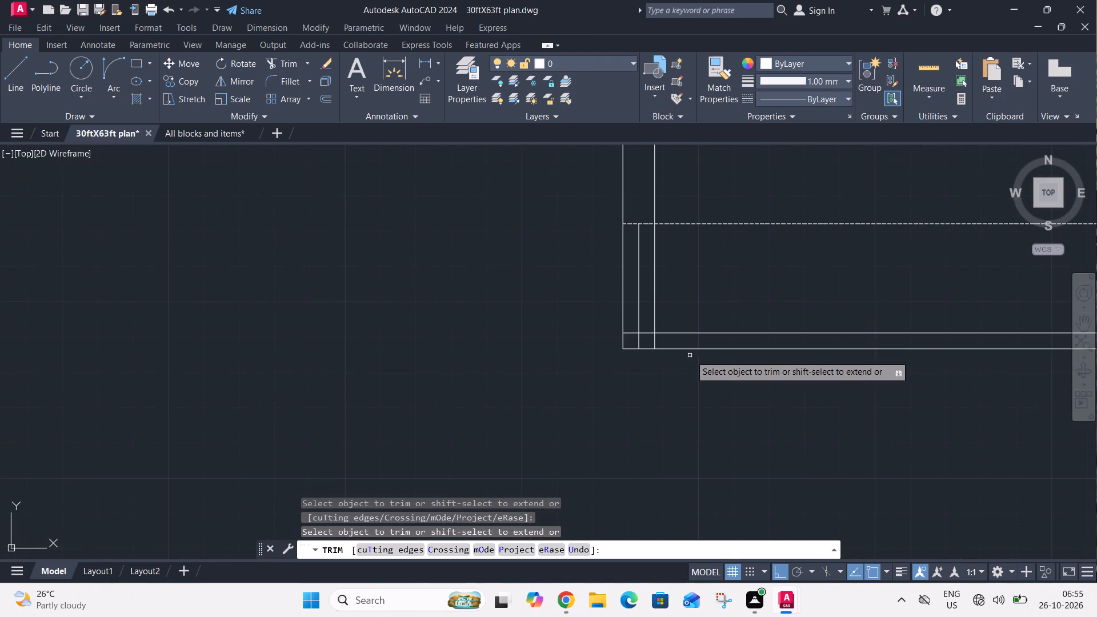
pyautogui.click(720, 333)
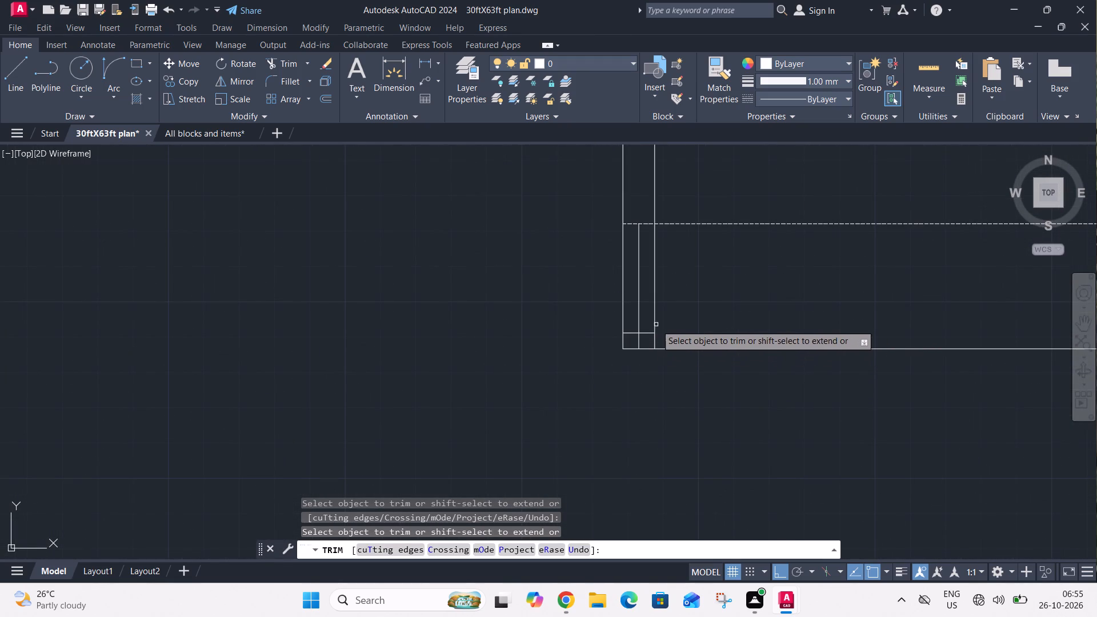
pyautogui.click(656, 311)
pyautogui.click(651, 331)
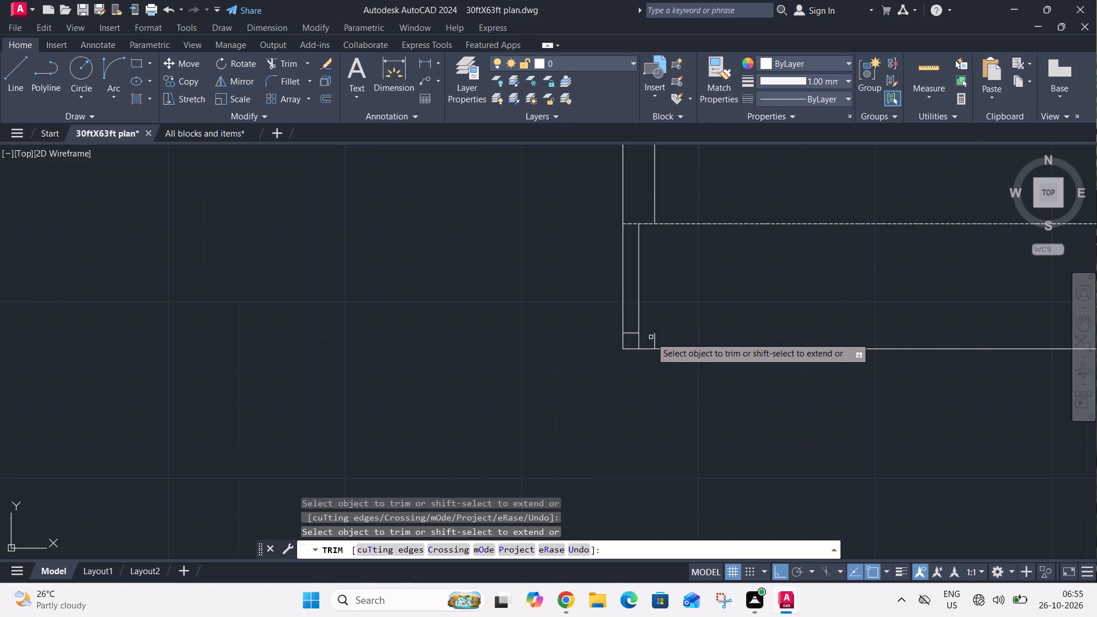
pyautogui.click(654, 340)
pyautogui.click(632, 334)
pyautogui.scroll(-2, 635, 339)
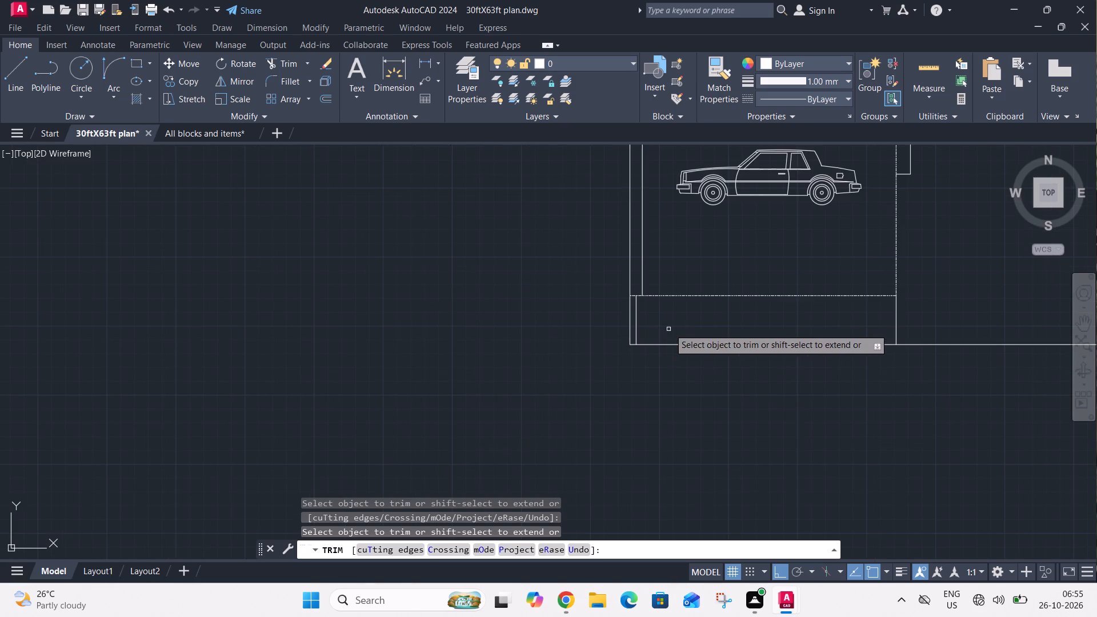
pyautogui.moveTo(669, 328); pyautogui.dragTo(418, 394, button='middle')
pyautogui.press('Escape')
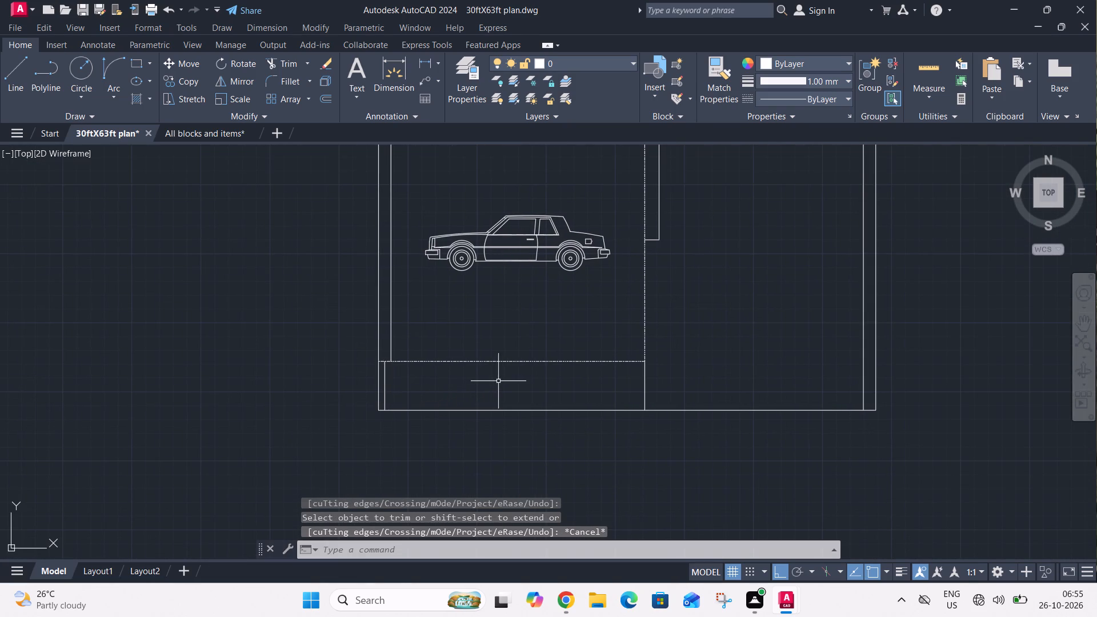
# Offset the plan's bottom line 4.5" inward again.
pyautogui.scroll(-2, 501, 381)
pyautogui.moveTo(501, 382); pyautogui.dragTo(498, 460, button='middle')
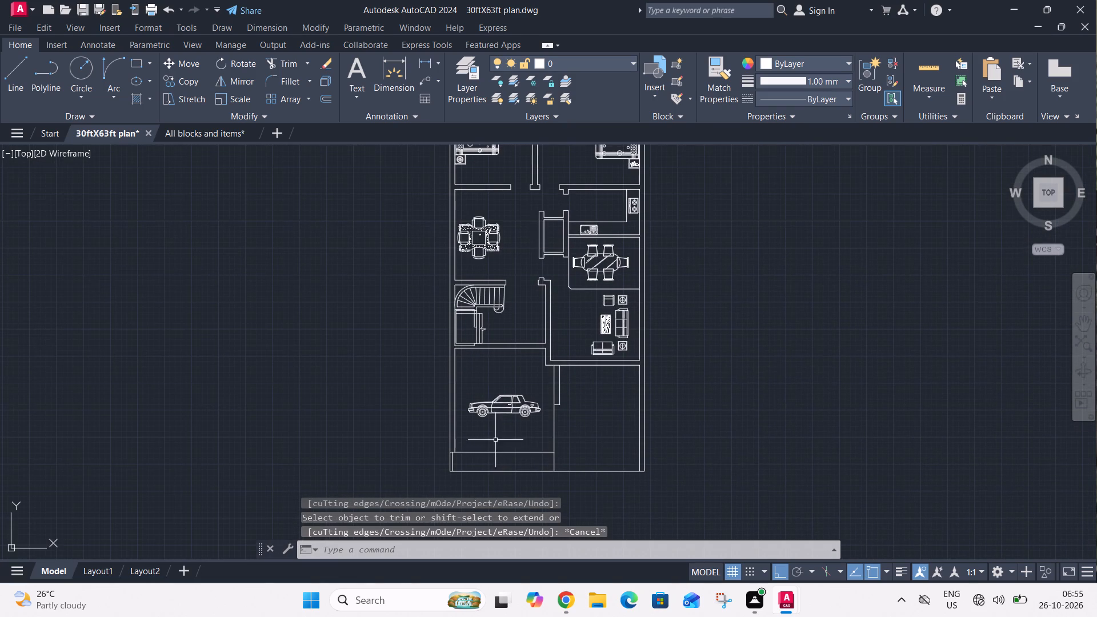
pyautogui.moveTo(580, 459); pyautogui.dragTo(568, 443, button='middle')
pyautogui.write('o')
pyautogui.press('space')
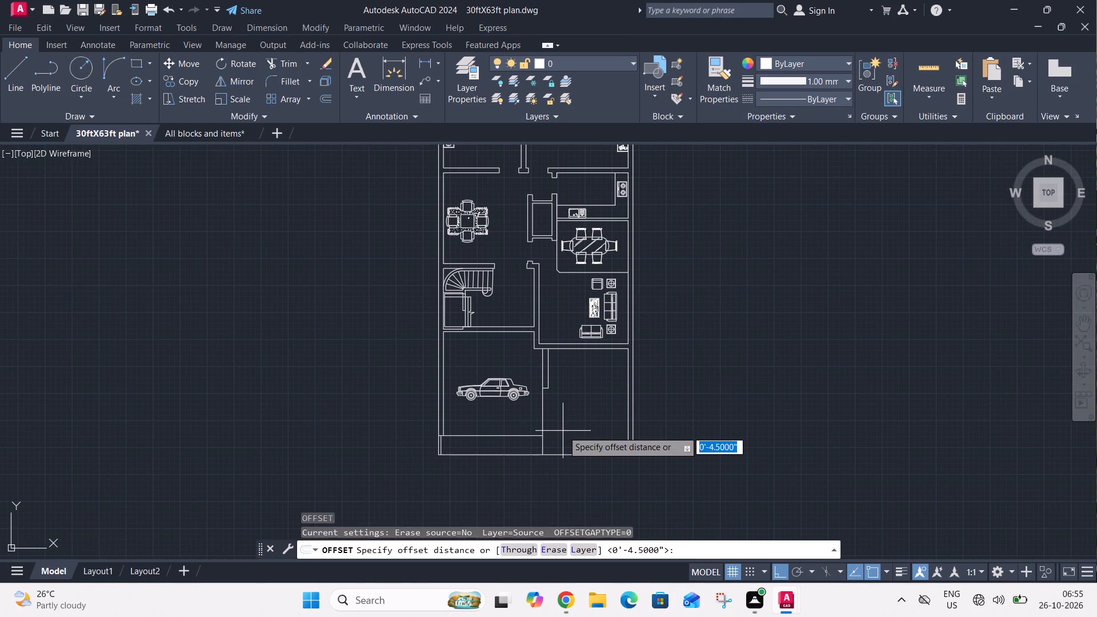
pyautogui.press('space')
pyautogui.scroll(1, 563, 457)
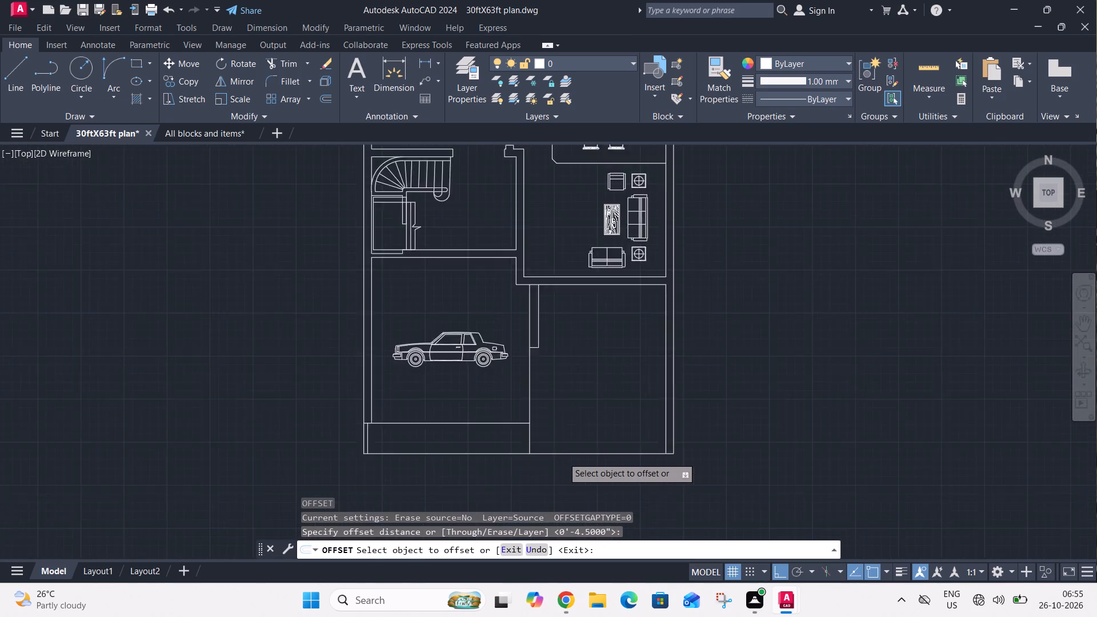
pyautogui.scroll(2, 563, 457)
pyautogui.click(567, 450)
pyautogui.click(573, 426)
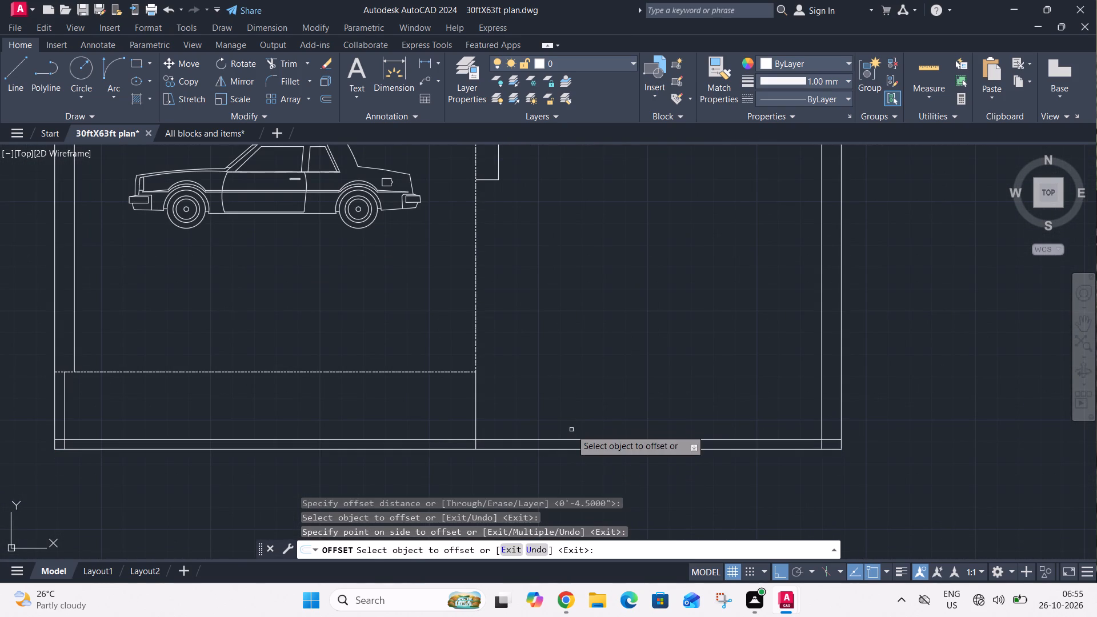
pyautogui.press('Escape')
# Trim the bottom offset line below the parking space and the right wall's inner line below the living room.
pyautogui.press('t')
pyautogui.press('r')
pyautogui.press('space')
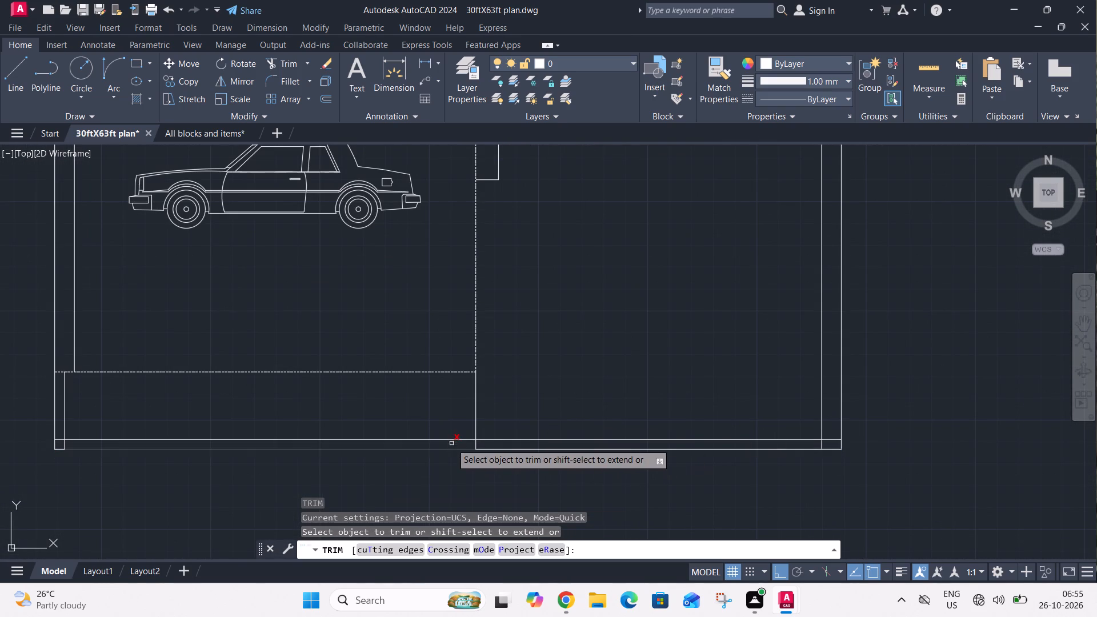
pyautogui.click(451, 437)
pyautogui.click(447, 442)
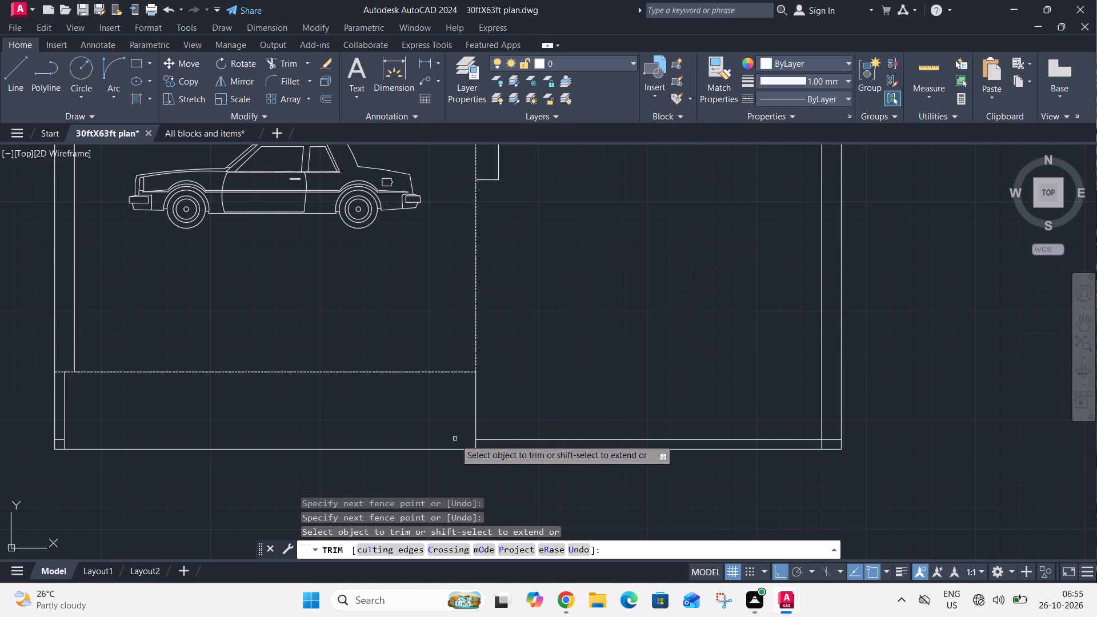
pyautogui.scroll(-1, 456, 437)
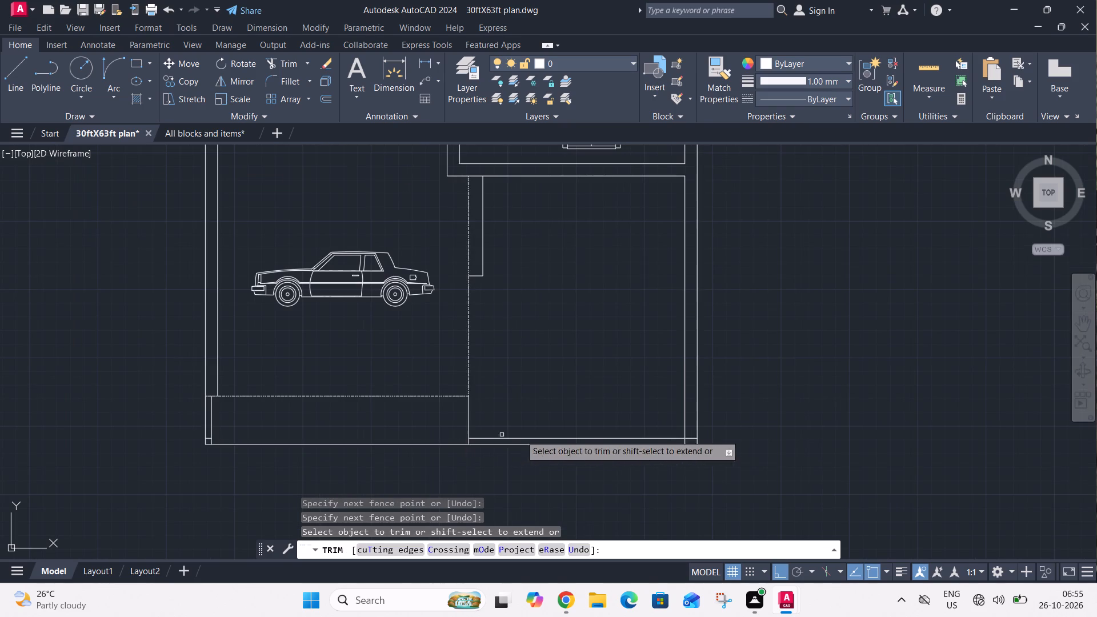
pyautogui.click(684, 409)
pyautogui.scroll(2, 672, 442)
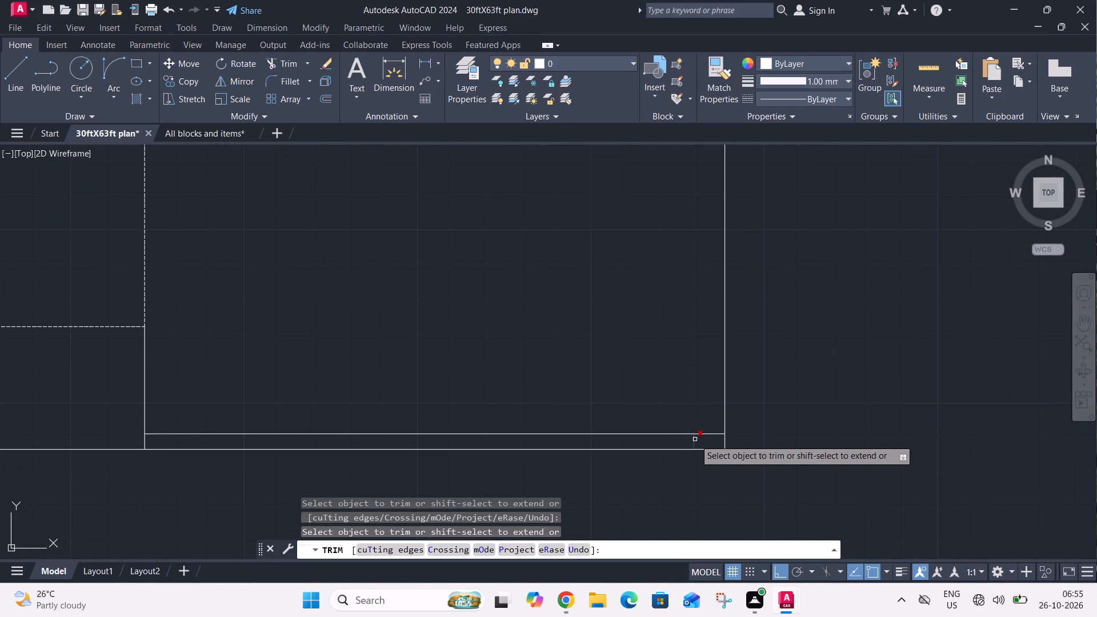
pyautogui.click(694, 439)
pyautogui.press('Escape')
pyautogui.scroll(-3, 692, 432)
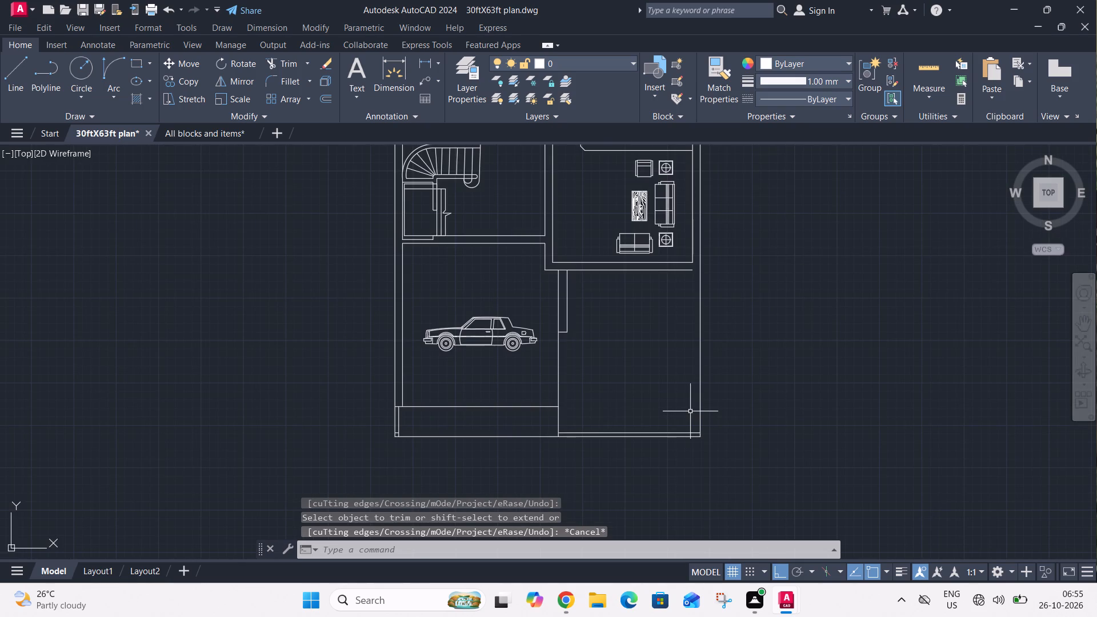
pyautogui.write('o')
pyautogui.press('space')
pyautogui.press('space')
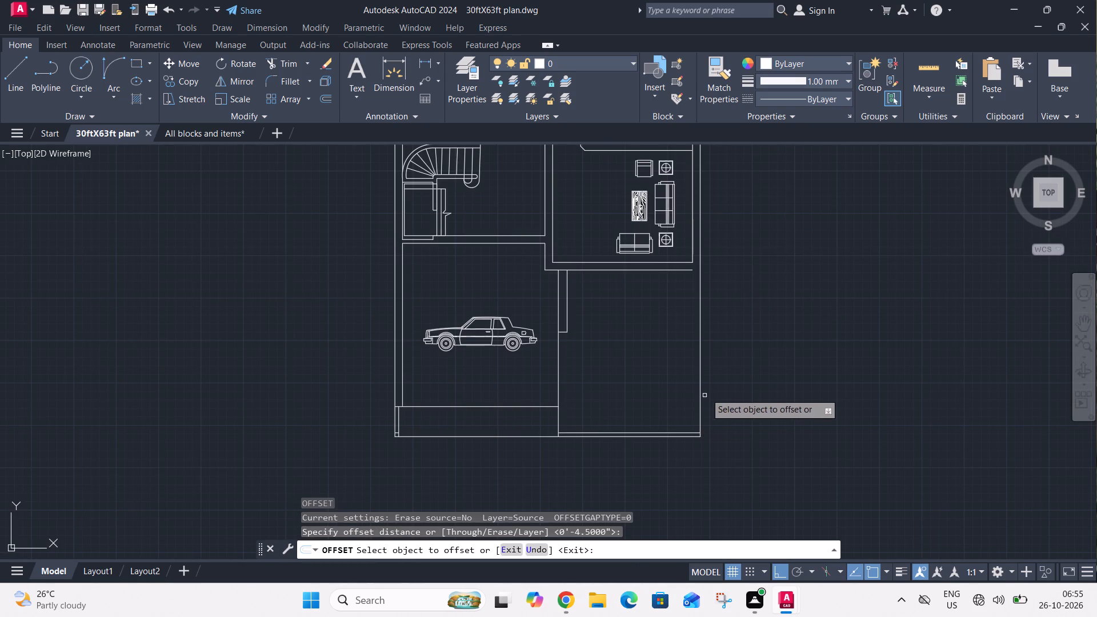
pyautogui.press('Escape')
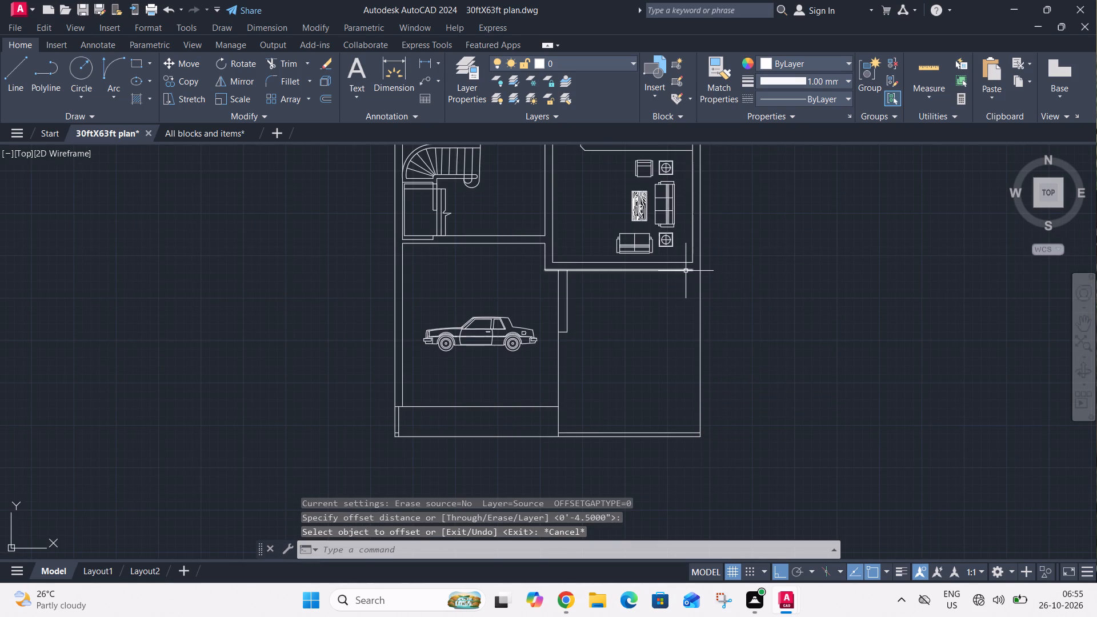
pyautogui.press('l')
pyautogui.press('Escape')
# Stretch the right end of the living room's lower outer wall line 4.5" toward the right outer wall.
pyautogui.scroll(2, 688, 263)
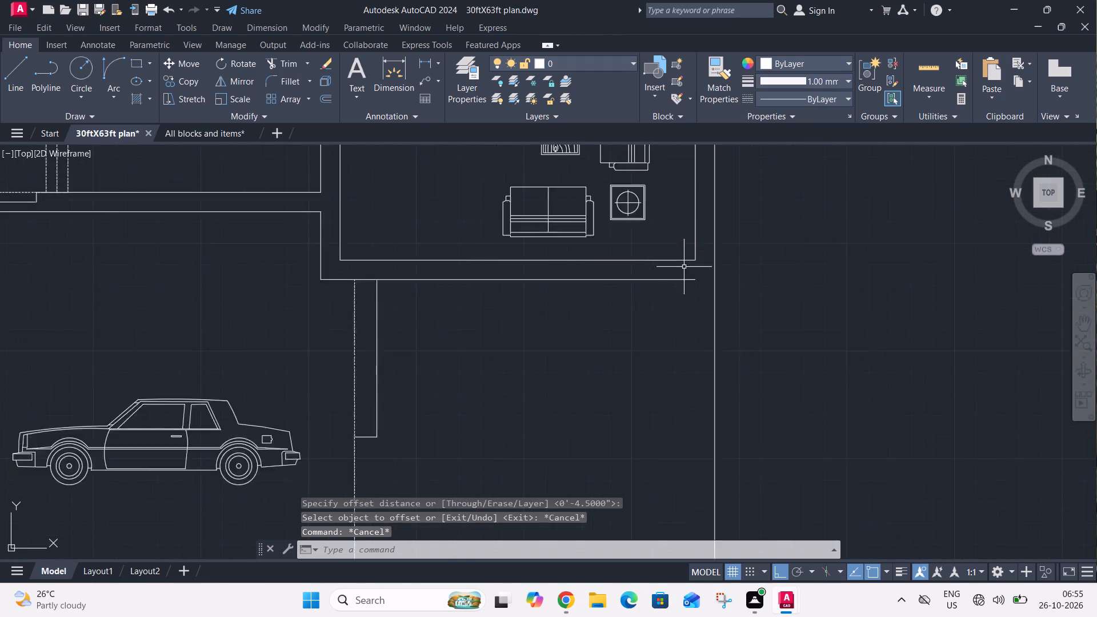
pyautogui.scroll(1, 684, 267)
pyautogui.click(667, 287)
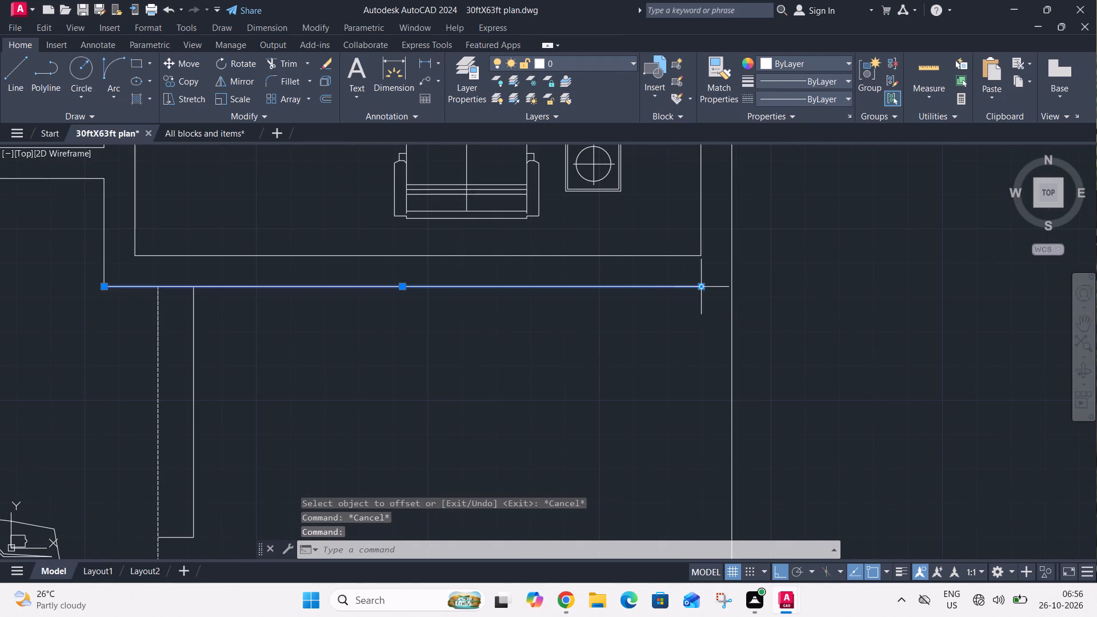
pyautogui.click(699, 286)
pyautogui.write('4.5')
pyautogui.hotkey('shift', '"')
pyautogui.press('Return')
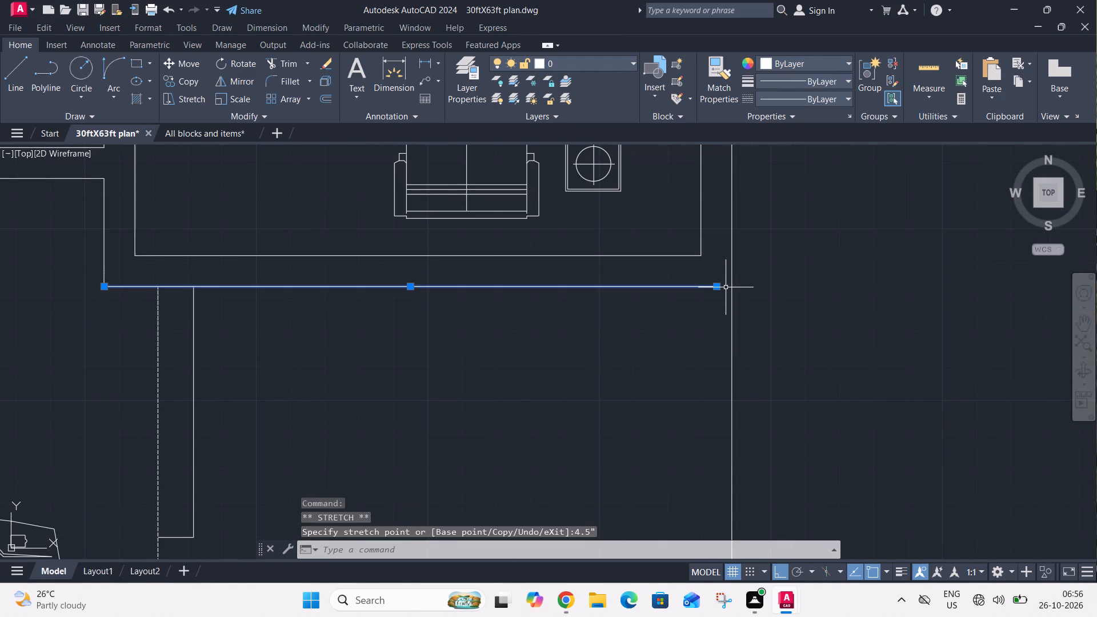
pyautogui.press('Escape')
# Draw a vertical line from the stretched wall line's end down to the bottom wall's inner line.
pyautogui.press('l')
pyautogui.press('space')
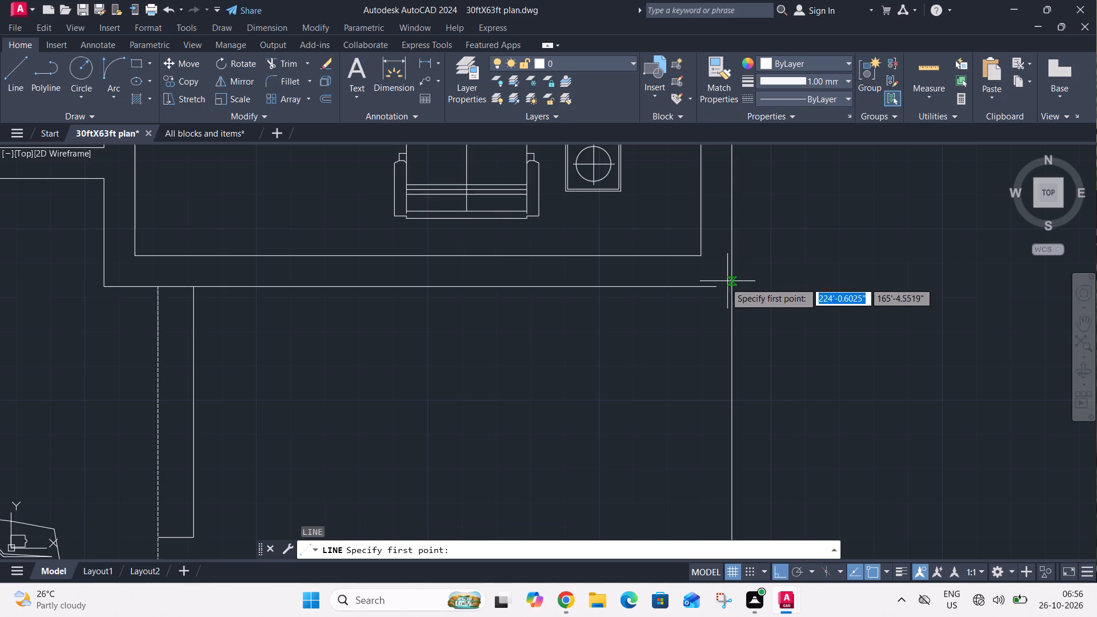
pyautogui.click(717, 284)
pyautogui.scroll(-3, 739, 257)
pyautogui.scroll(2, 728, 422)
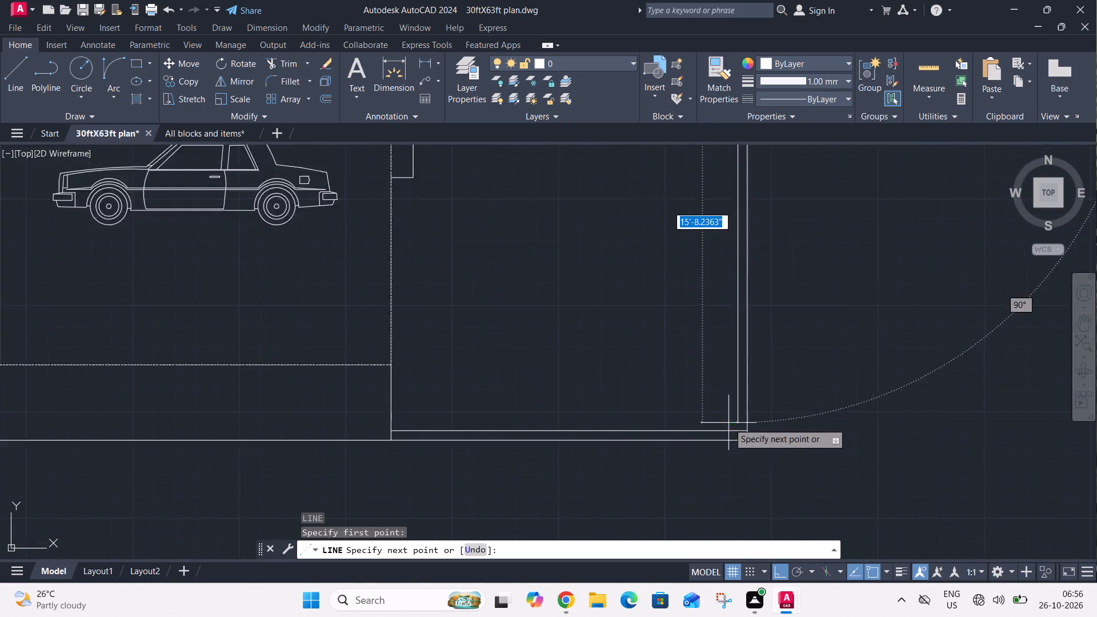
pyautogui.scroll(1, 728, 424)
pyautogui.click(746, 437)
pyautogui.press('Escape')
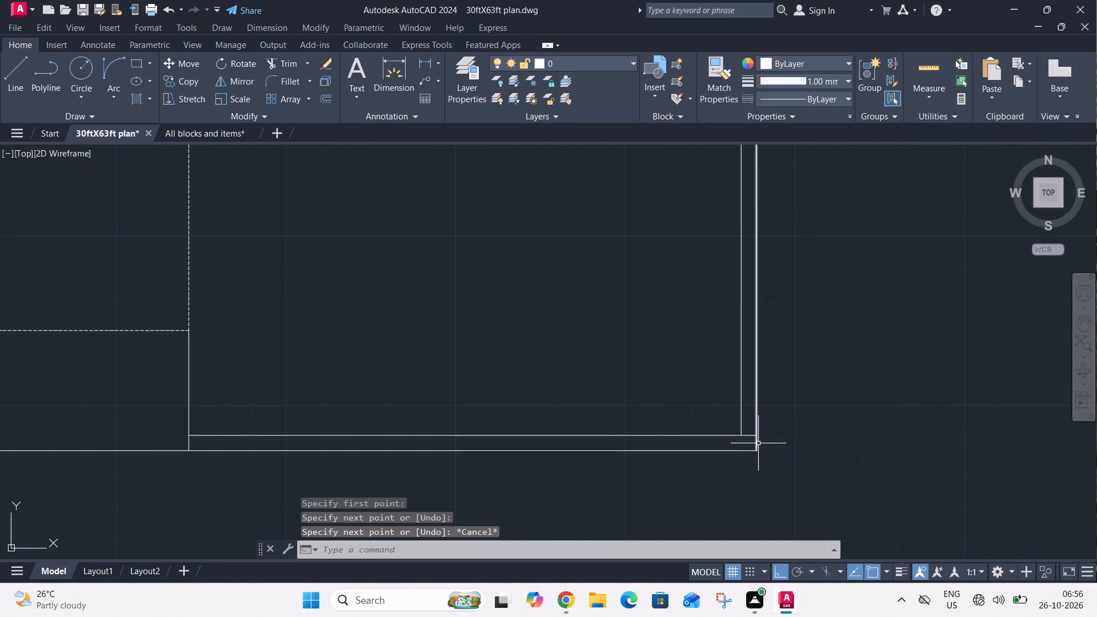
# Trim the bottom wall's inner line where it overruns the corner with the right boundary wall.
pyautogui.write('tr')
pyautogui.press('space')
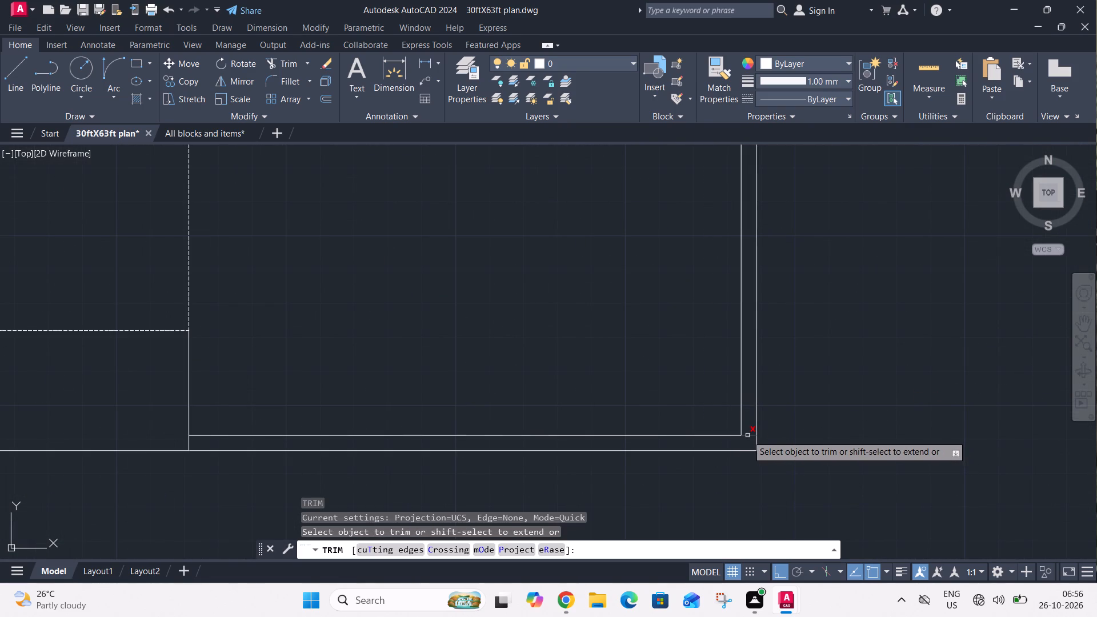
pyautogui.click(747, 435)
pyautogui.press('`')
pyautogui.scroll(-2, 760, 438)
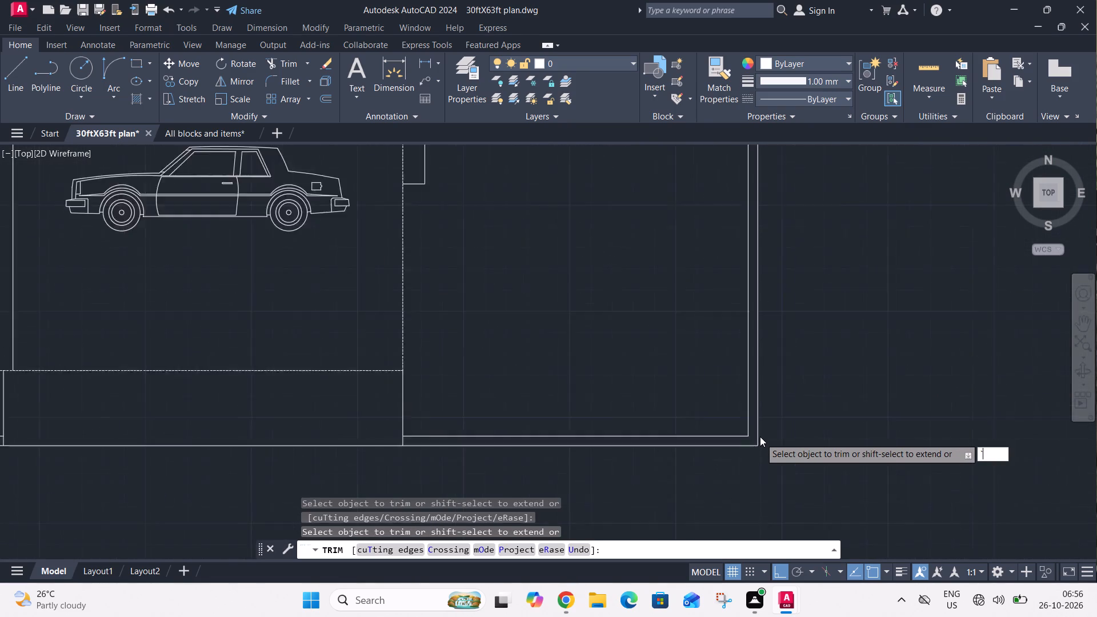
pyautogui.scroll(-1, 760, 436)
pyautogui.press('Escape')
pyautogui.press('Escape')
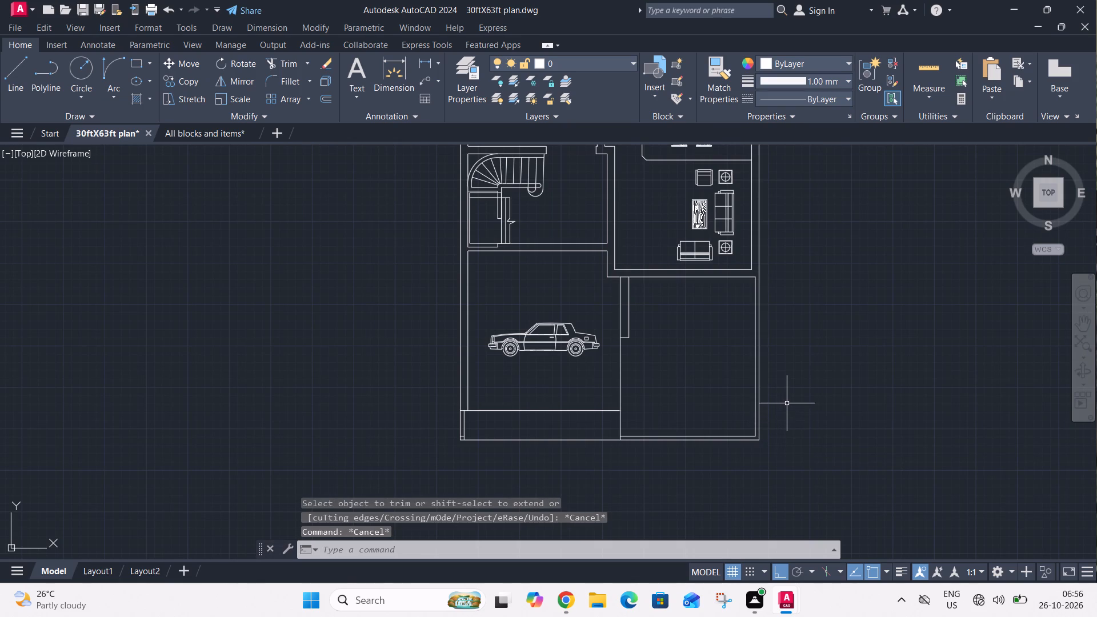
# Draw a short vertical line across the living room's bottom wall at the midpoint of its inner line.
pyautogui.moveTo(787, 402); pyautogui.dragTo(618, 408, button='middle')
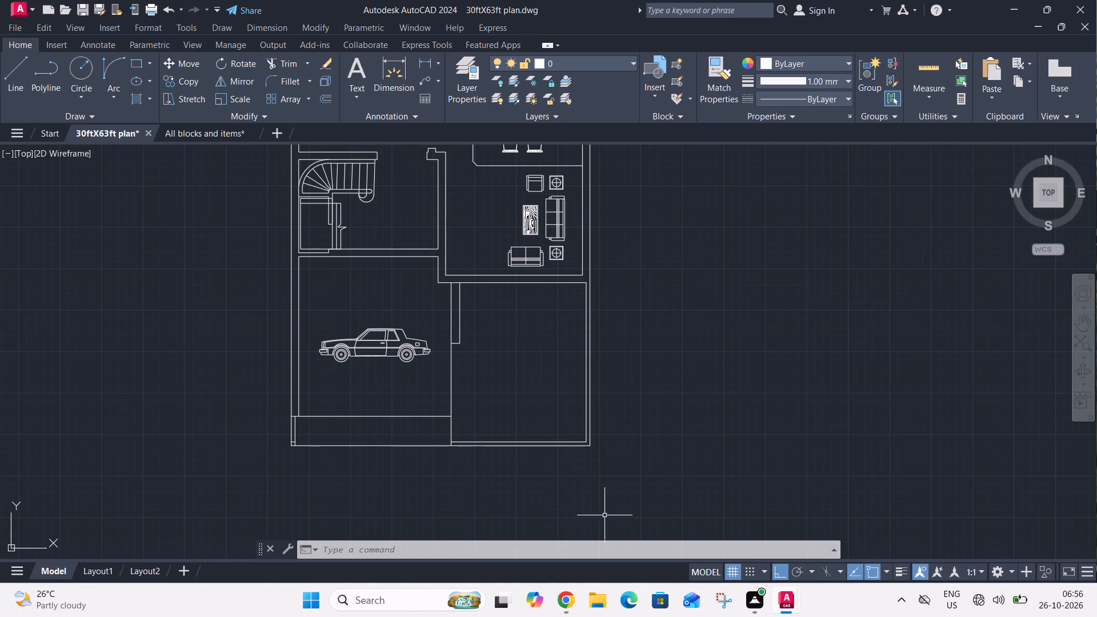
pyautogui.moveTo(619, 514); pyautogui.dragTo(525, 584, button='middle')
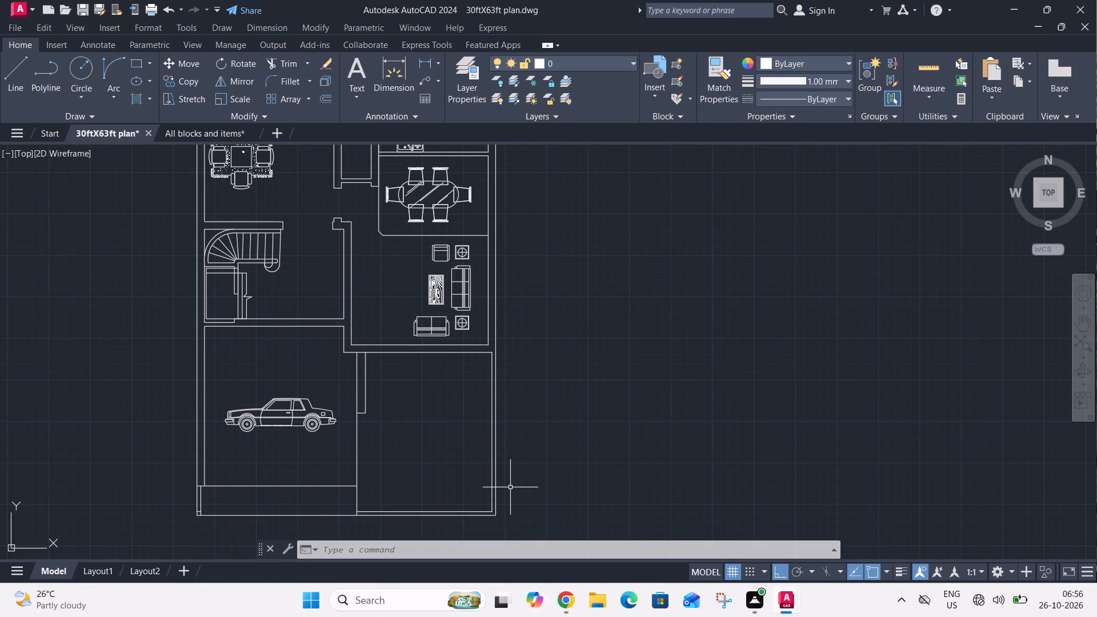
pyautogui.press('l')
pyautogui.press('space')
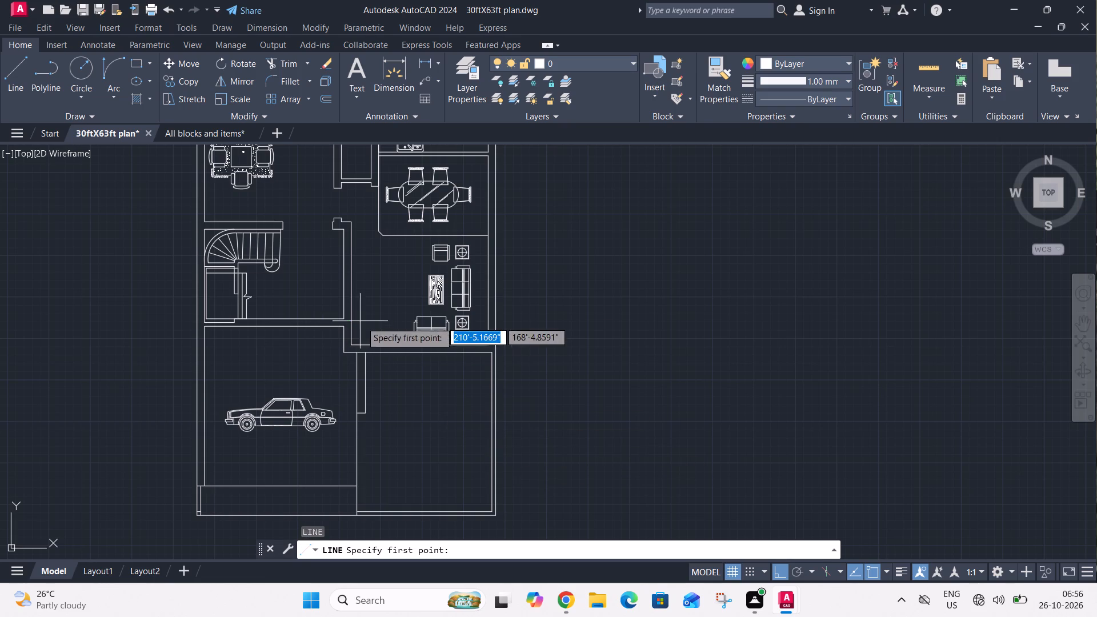
pyautogui.scroll(1, 418, 346)
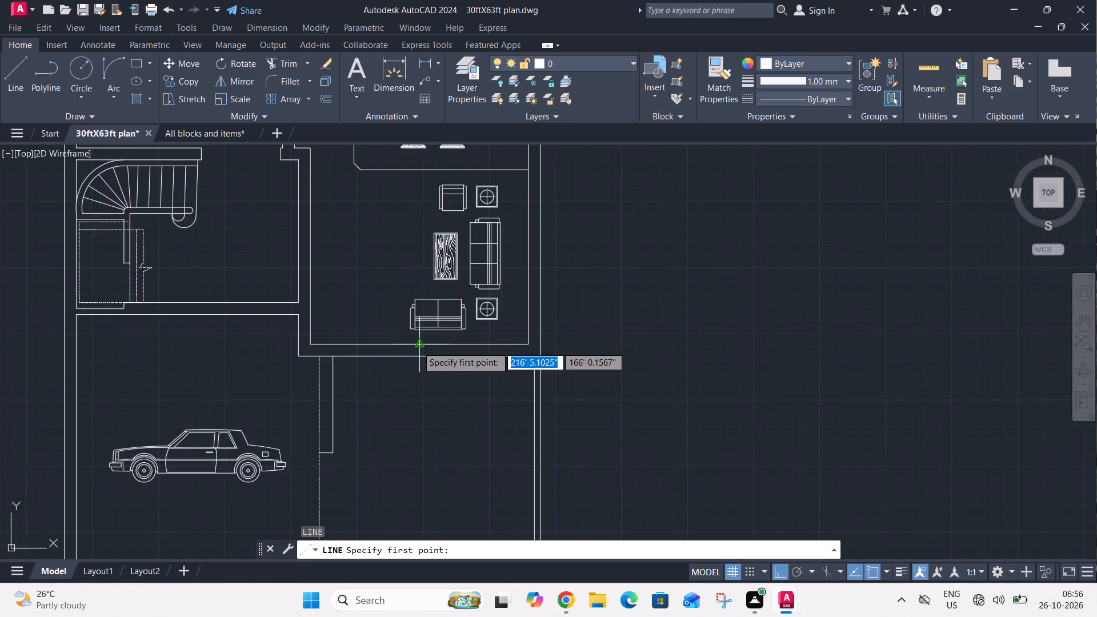
pyautogui.scroll(1, 417, 346)
pyautogui.click(421, 344)
pyautogui.click(422, 369)
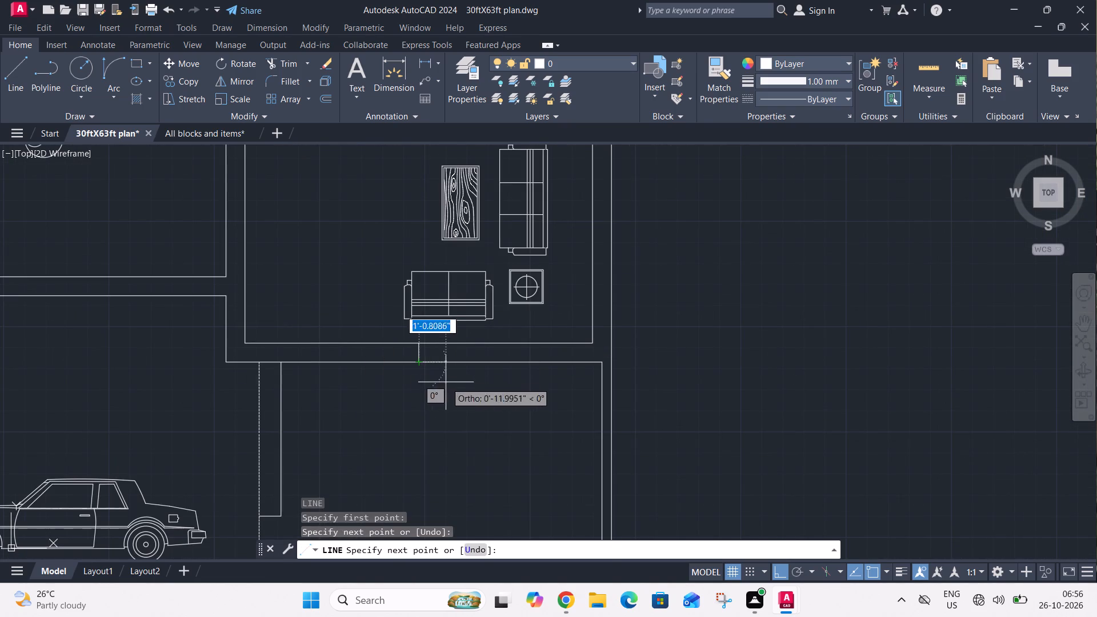
pyautogui.press('Escape')
# Offset the short line in the living room's bottom wall 2' to both sides and delete the original, leaving two window jambs.
pyautogui.write("o 2'")
pyautogui.press('Return')
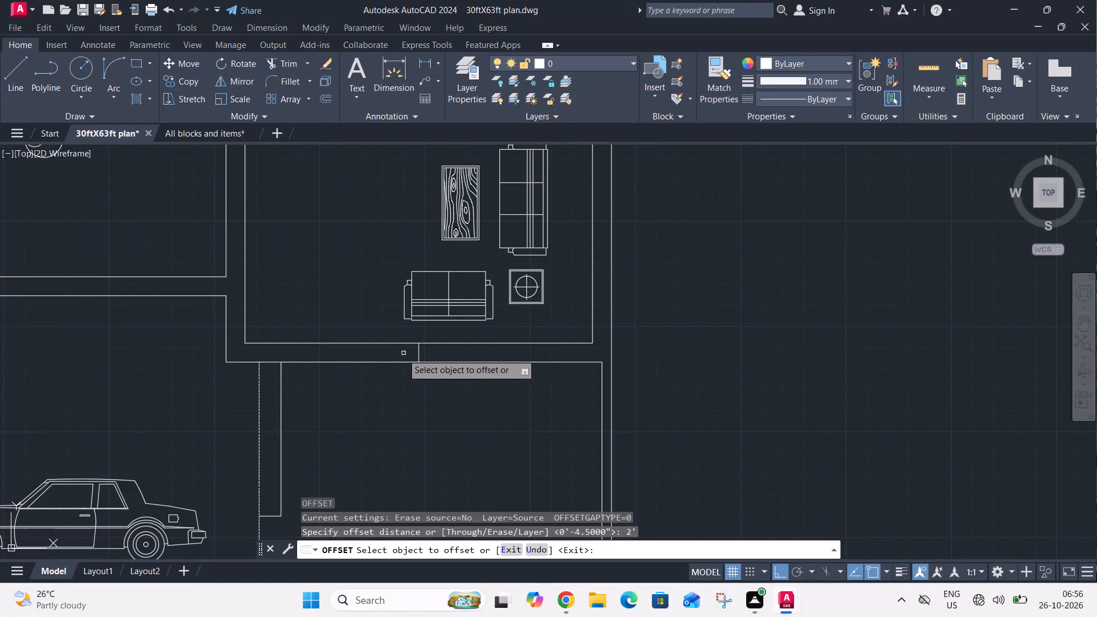
pyautogui.click(417, 348)
pyautogui.click(386, 352)
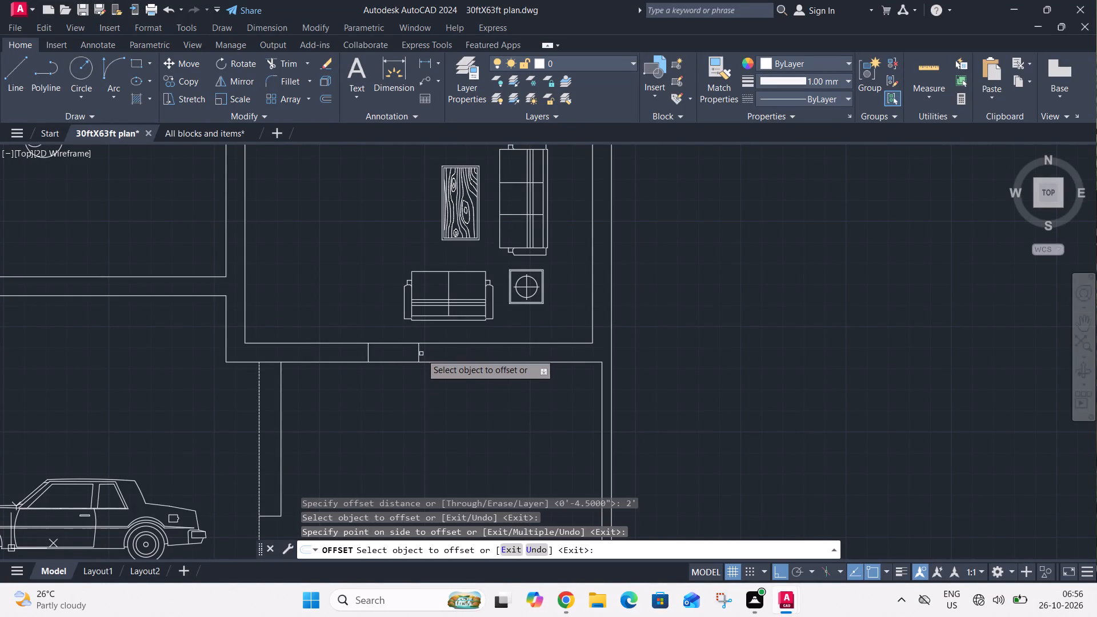
pyautogui.click(421, 352)
pyautogui.moveTo(419, 357); pyautogui.dragTo(433, 358)
pyautogui.click(461, 361)
pyautogui.press('Escape')
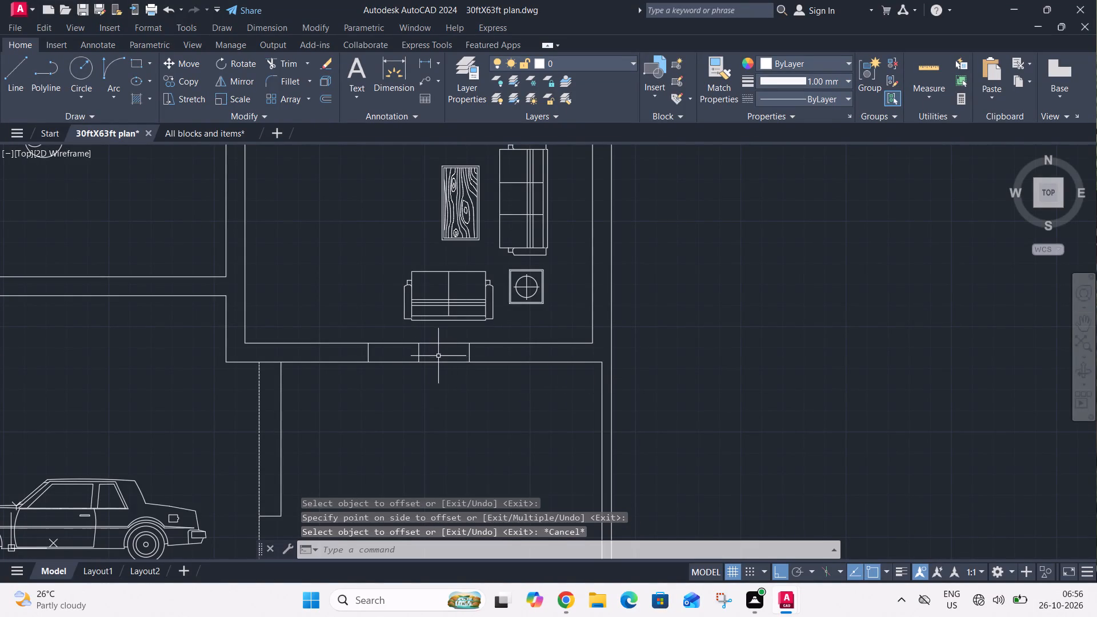
pyautogui.click(438, 355)
pyautogui.click(378, 354)
pyautogui.press('Delete')
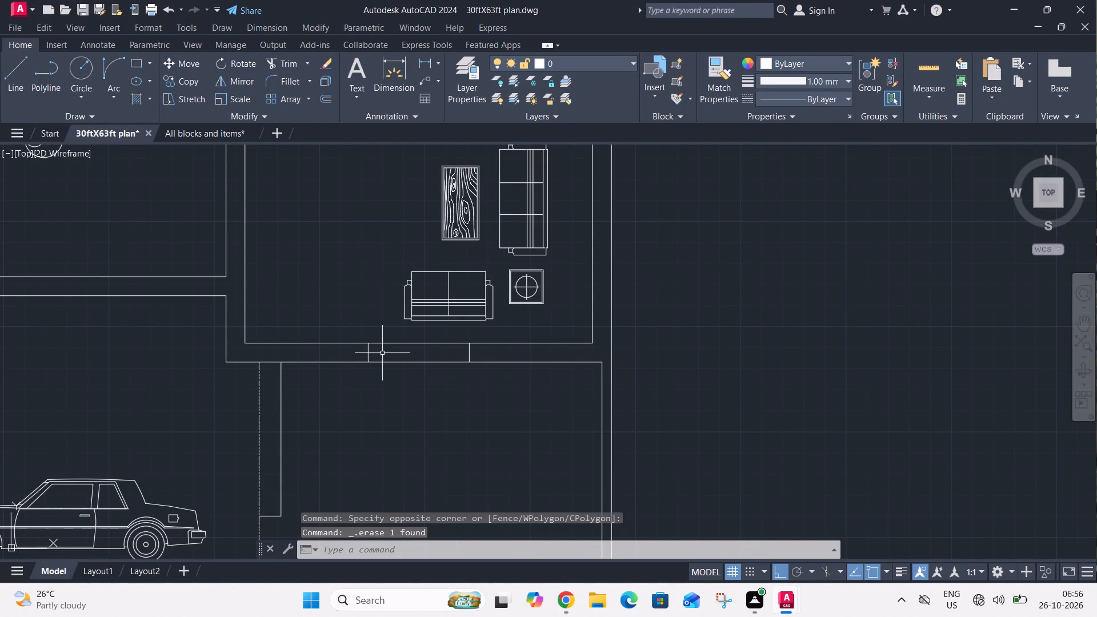
# Draw a horizontal line between the midpoints of the two window jambs in the living room's bottom wall.
pyautogui.press('l')
pyautogui.press('space')
pyautogui.click(465, 356)
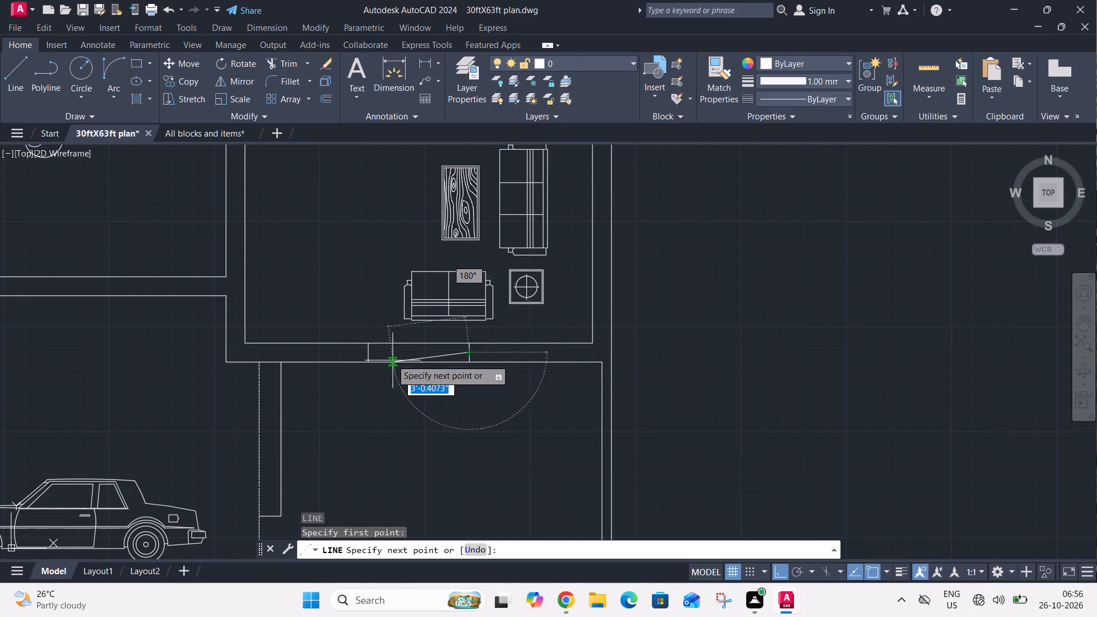
pyautogui.click(368, 350)
pyautogui.press('Escape')
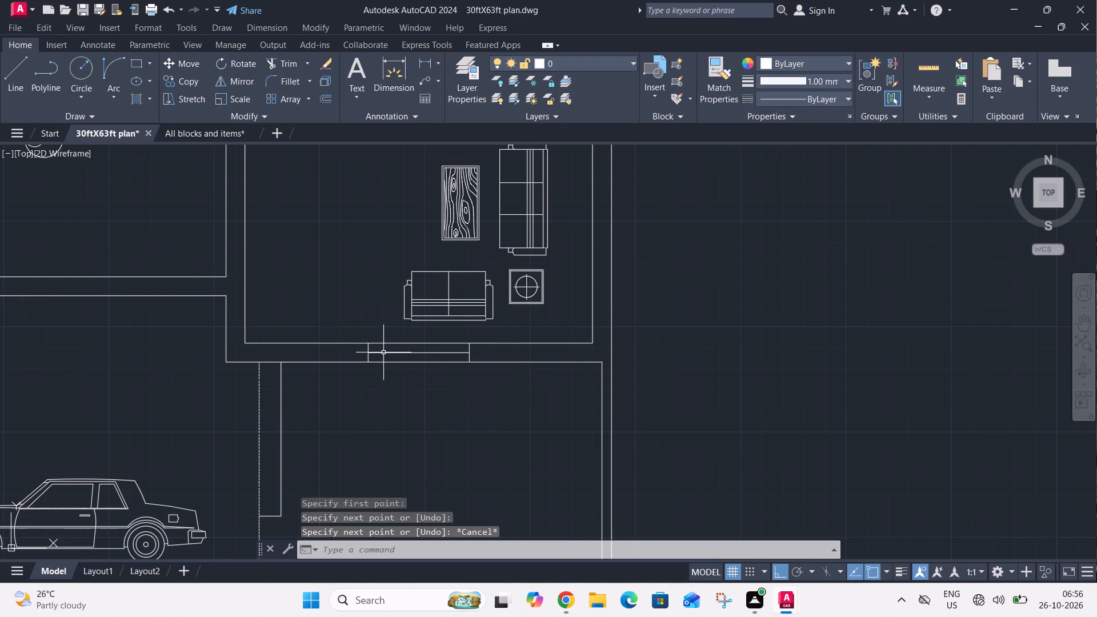
# Offset the window's horizontal centre line 1" to both sides and delete the original line.
pyautogui.press('o')
pyautogui.press('space')
pyautogui.press('1')
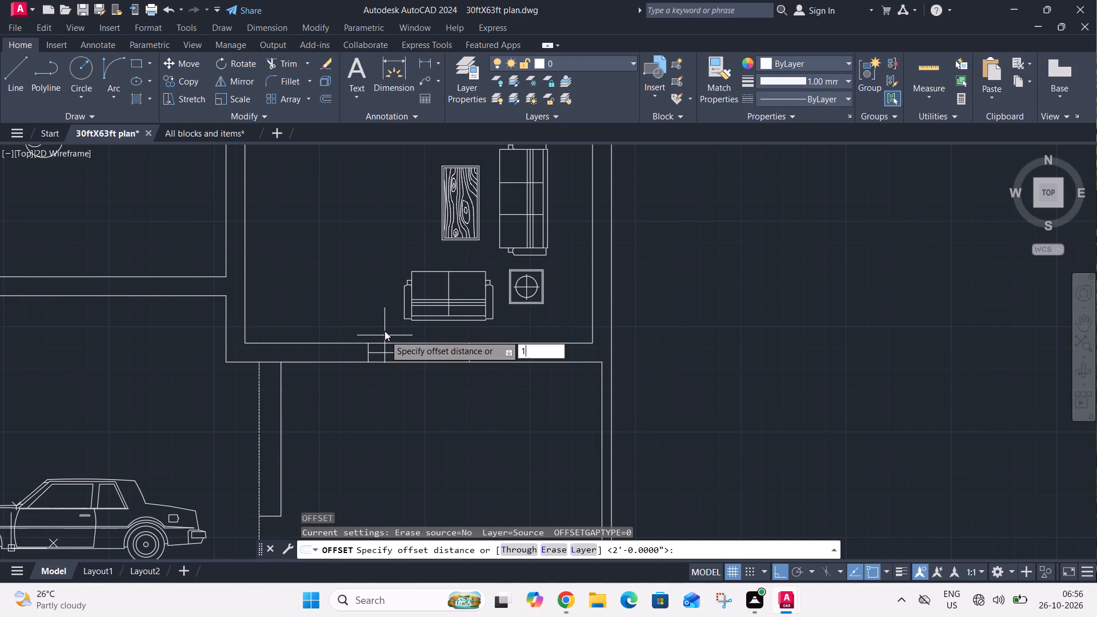
pyautogui.hotkey('shift', '"')
pyautogui.press('Return')
pyautogui.scroll(2, 411, 350)
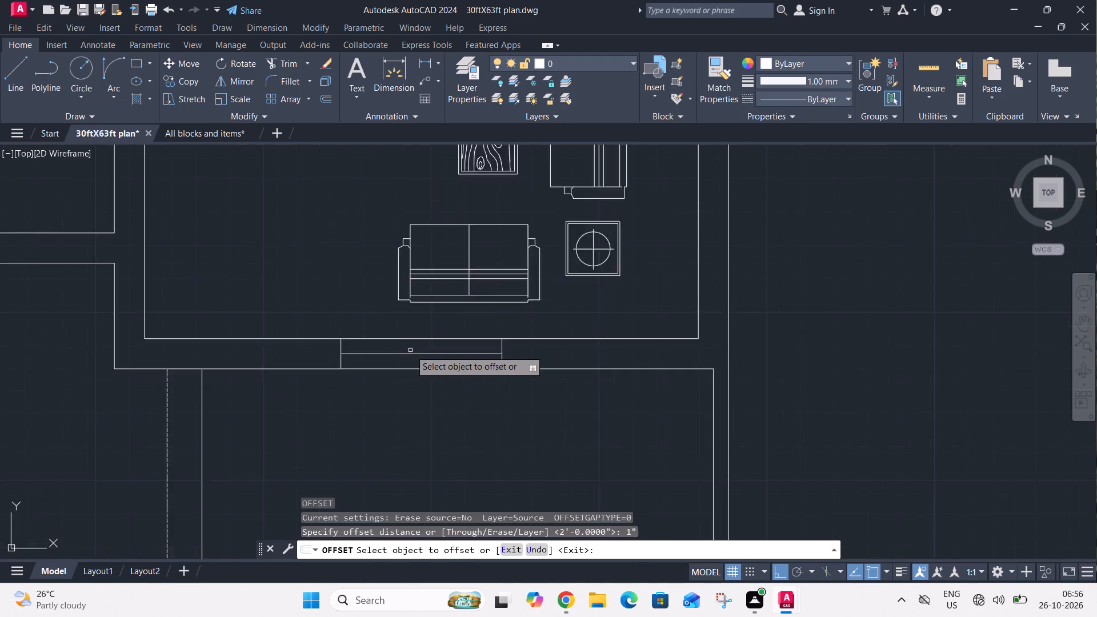
pyautogui.scroll(1, 410, 350)
pyautogui.click(410, 358)
pyautogui.click(411, 342)
pyautogui.click(403, 358)
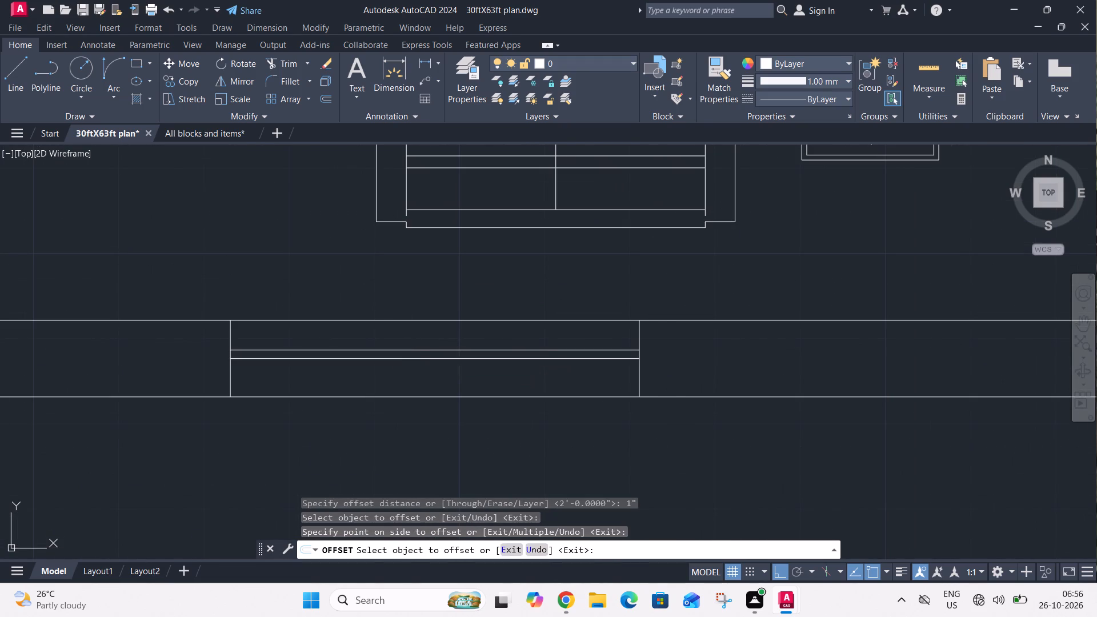
pyautogui.click(398, 377)
pyautogui.press('Escape')
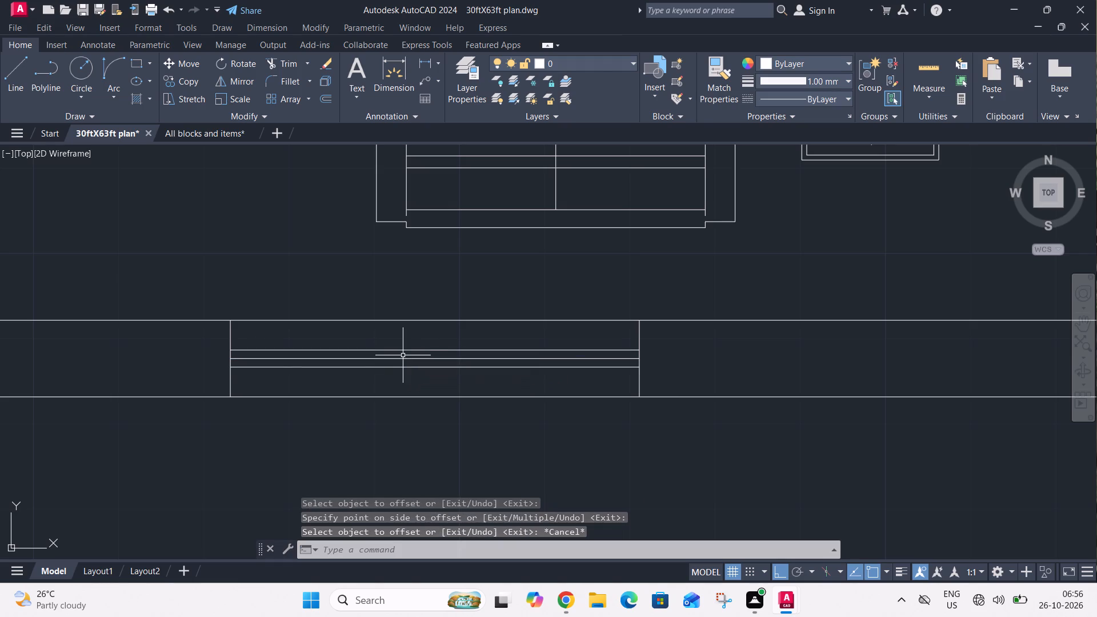
pyautogui.click(402, 358)
pyautogui.press('Delete')
# Draw a vertical line across the right end of the wall between the staircase area and the parking space.
pyautogui.scroll(-1, 402, 358)
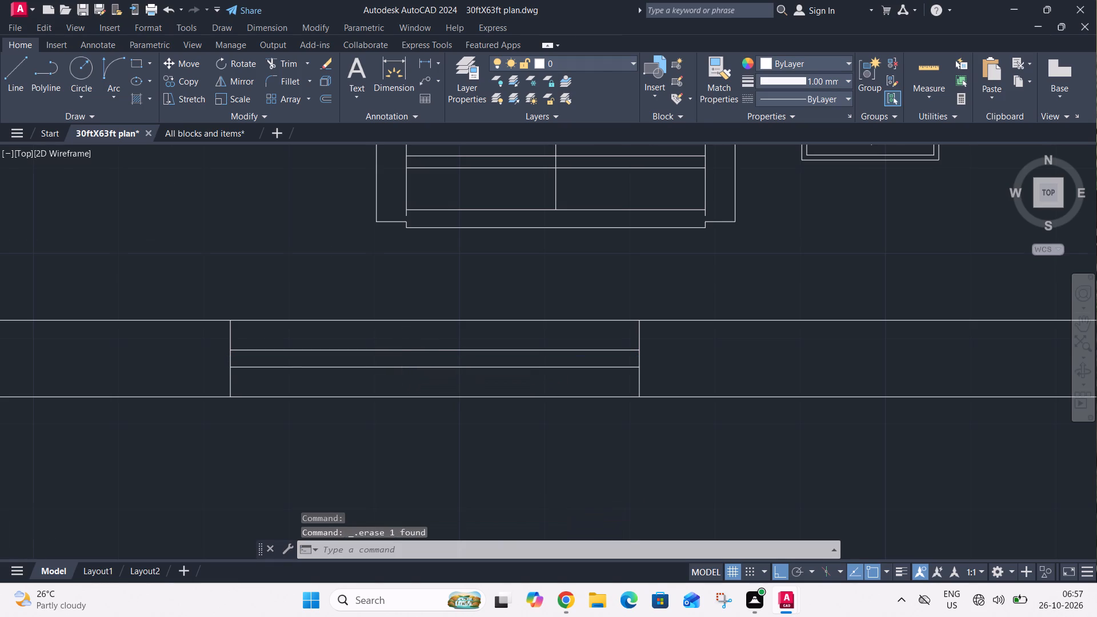
pyautogui.scroll(-3, 402, 358)
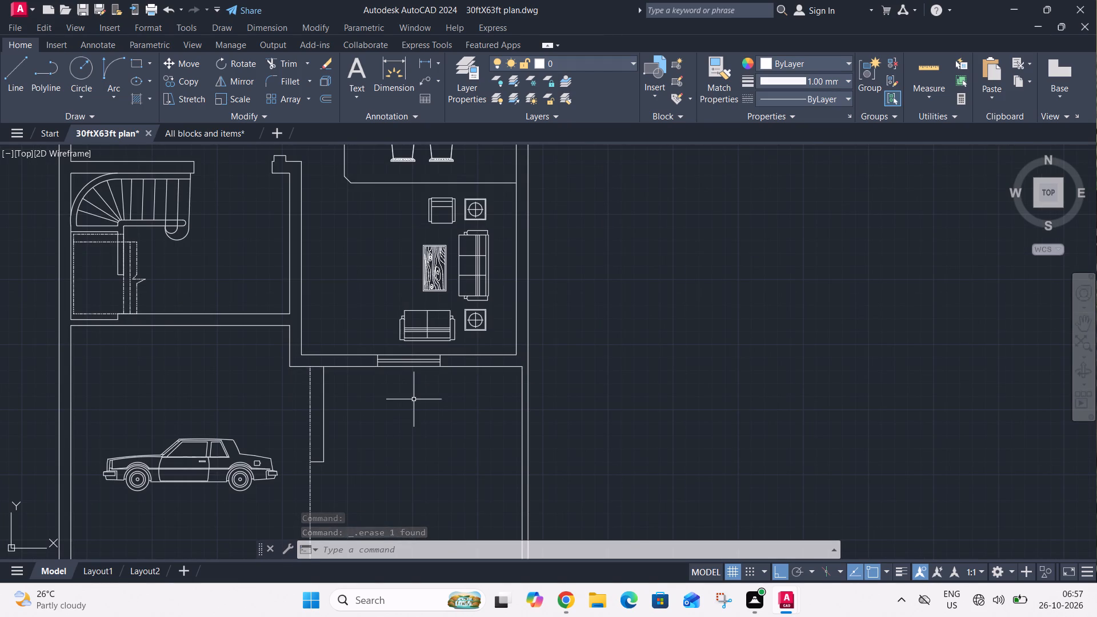
pyautogui.scroll(-1, 414, 398)
pyautogui.write('l')
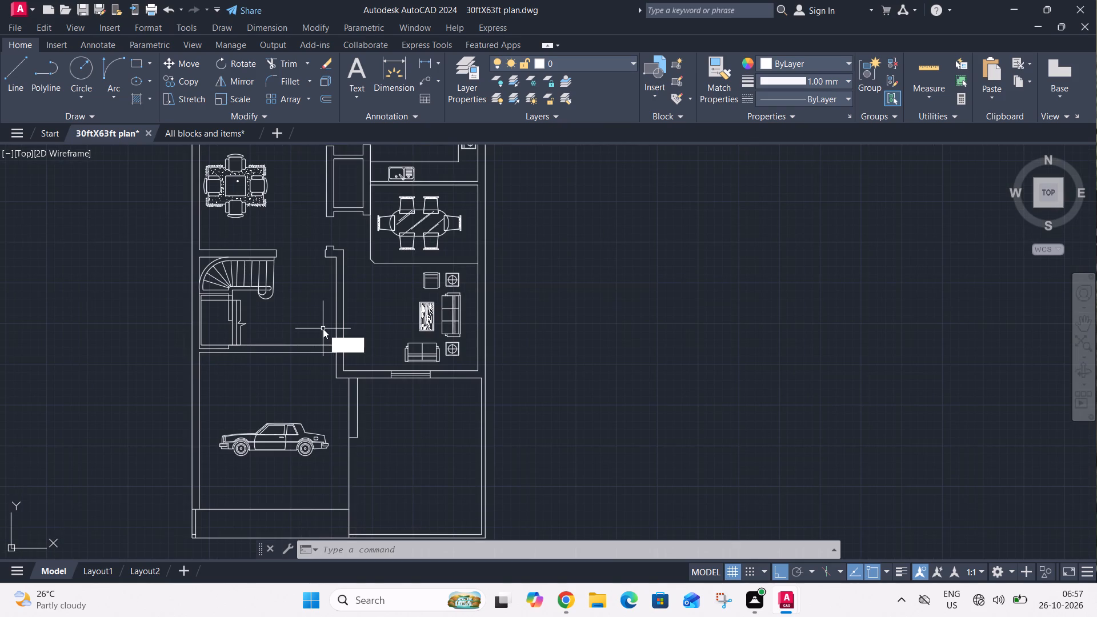
pyautogui.press('space')
pyautogui.moveTo(299, 347); pyautogui.dragTo(442, 395, button='middle')
pyautogui.scroll(3, 484, 395)
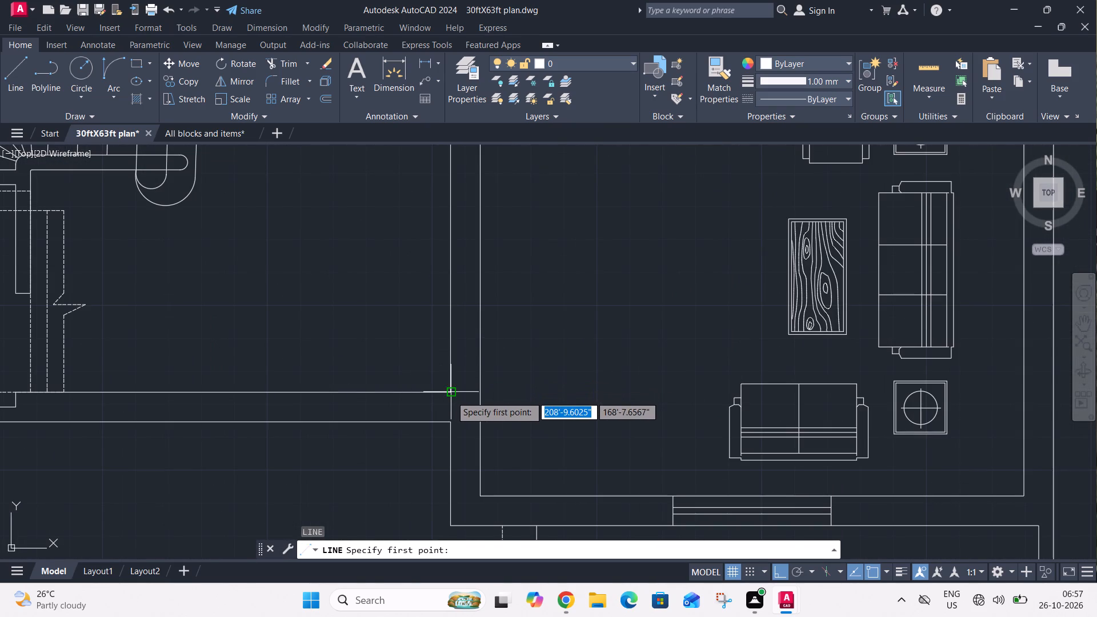
pyautogui.click(451, 396)
pyautogui.click(448, 424)
pyautogui.press('Escape')
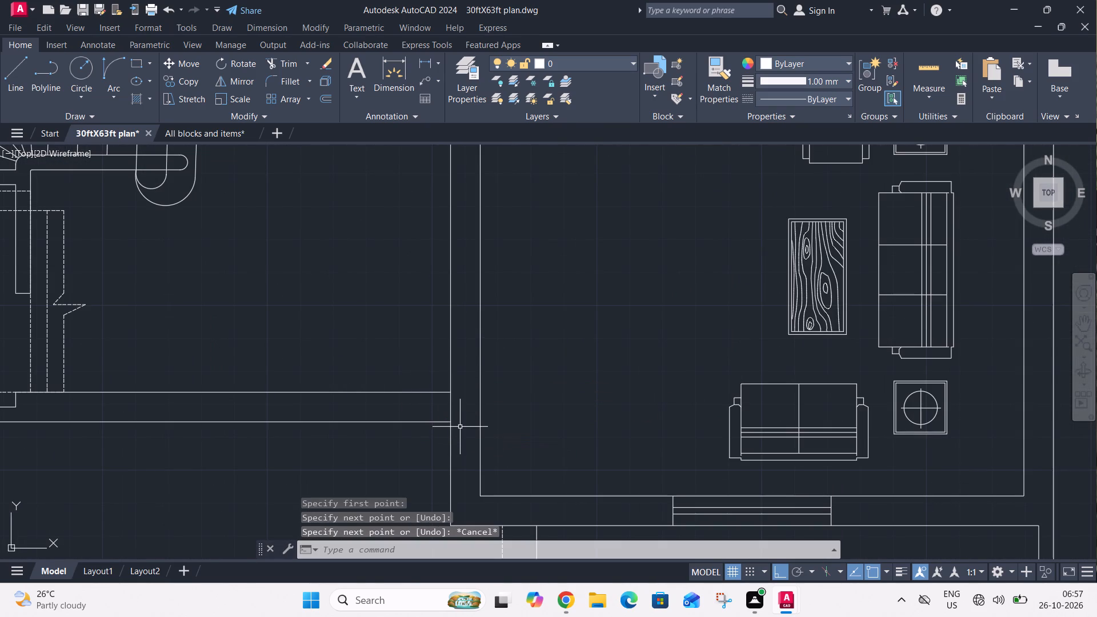
# Offset the vertical line at the wall's right end 4.5" toward the staircase.
pyautogui.press('o')
pyautogui.press('space')
pyautogui.write('4.5"')
pyautogui.press('Return')
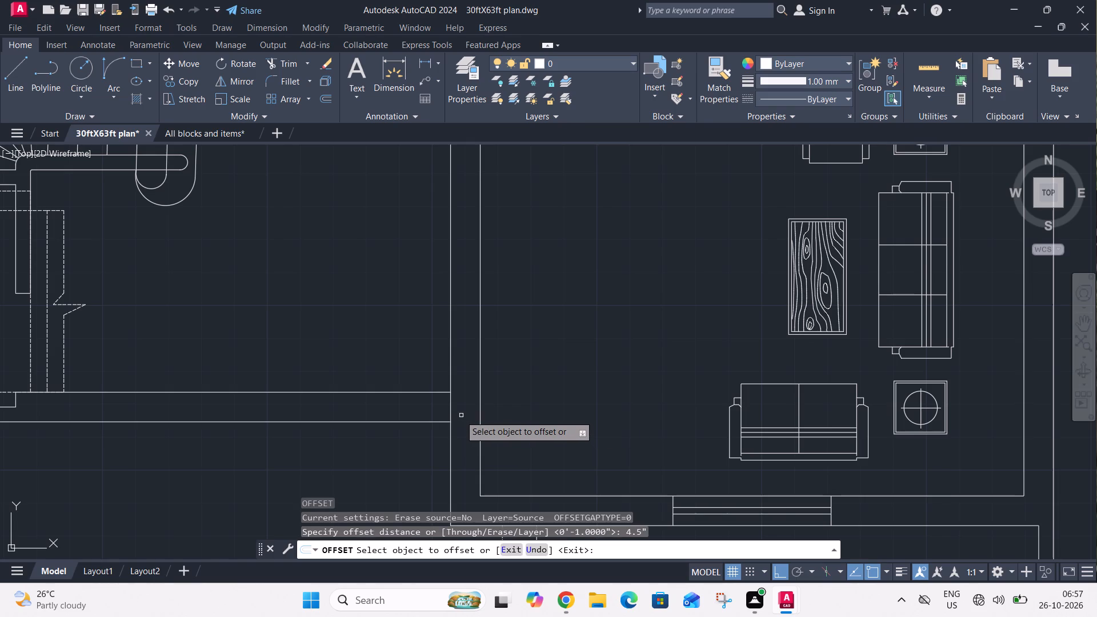
pyautogui.click(451, 406)
pyautogui.click(416, 407)
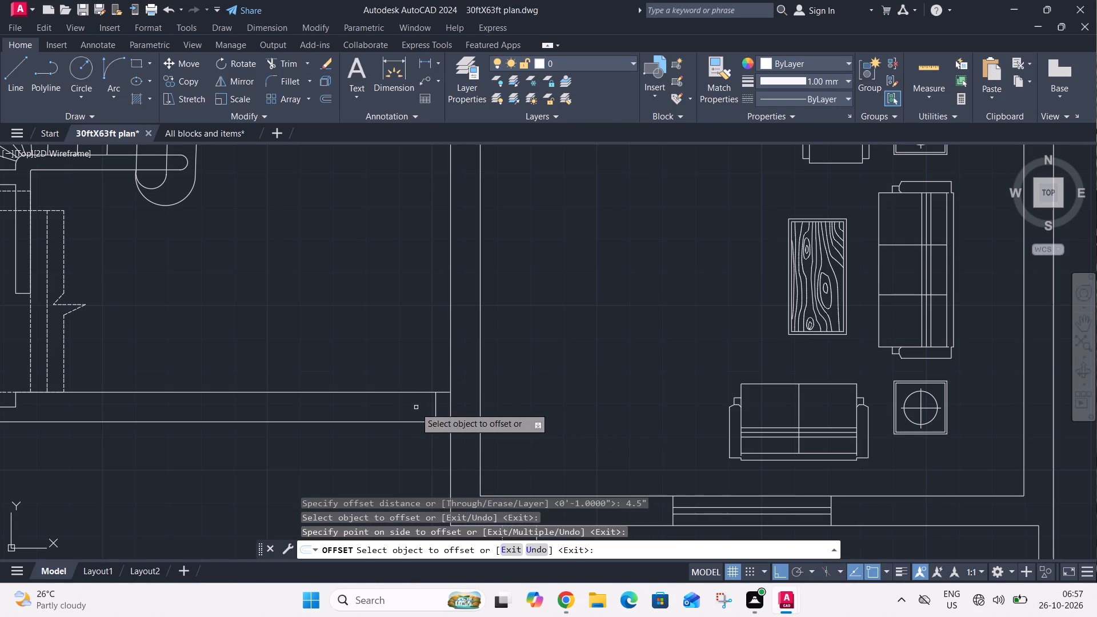
pyautogui.press('Escape')
# Offset the new jamb line 5' toward the staircase to mark the door opening's other side.
pyautogui.write("o 5'")
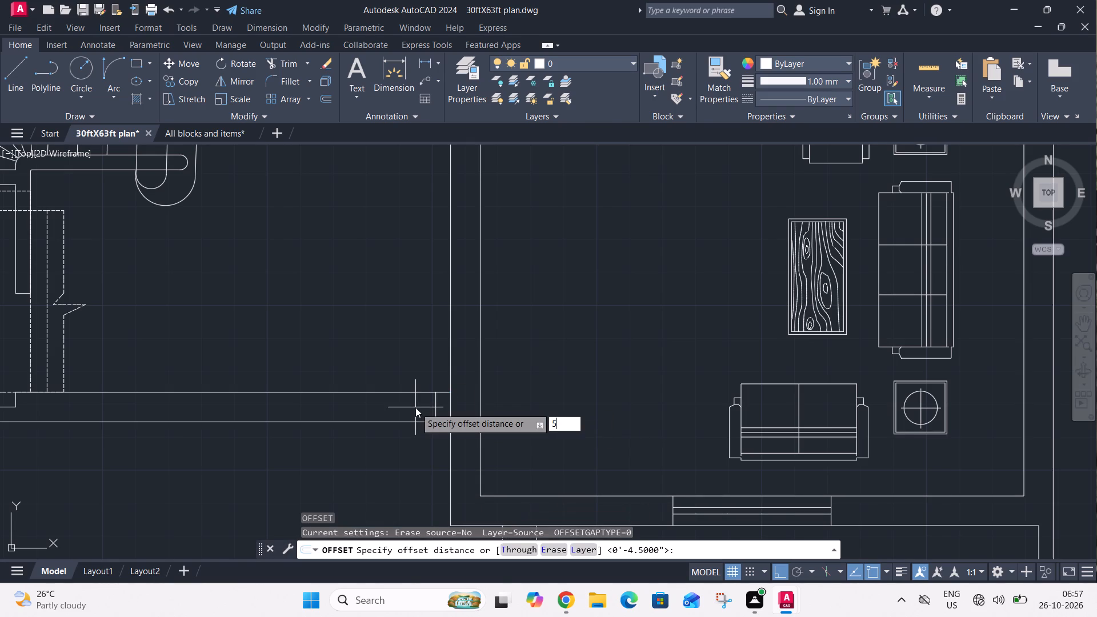
pyautogui.press('Return')
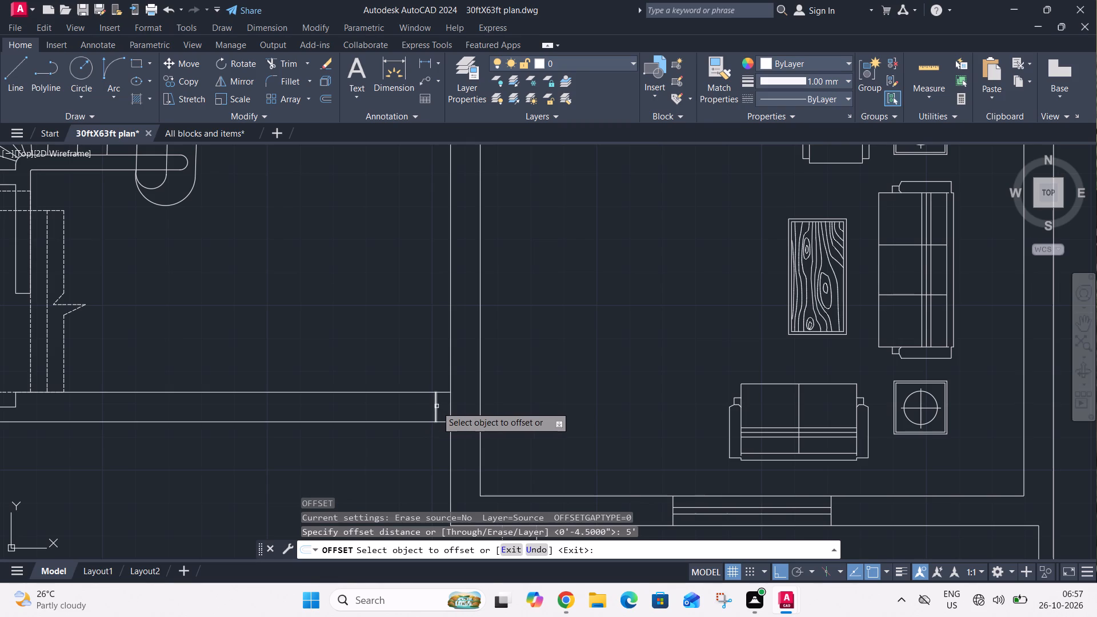
pyautogui.click(437, 406)
pyautogui.click(404, 419)
pyautogui.press('Escape')
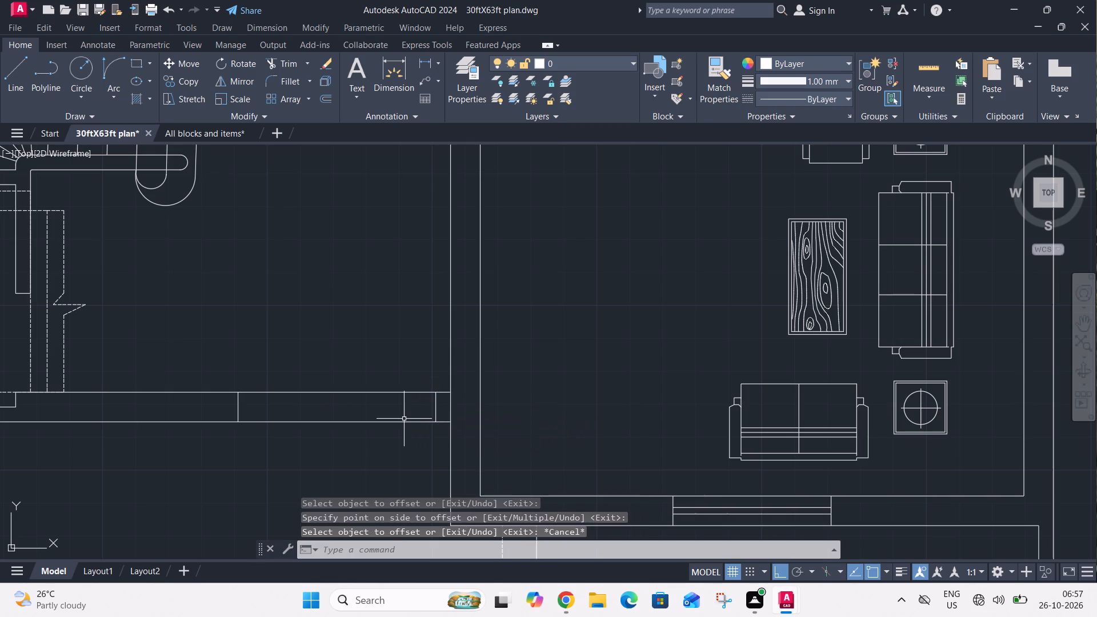
# Trim the wall lines across the 5' opening above the parking space and the leftover line at the wall junction.
pyautogui.write('tr')
pyautogui.press('space')
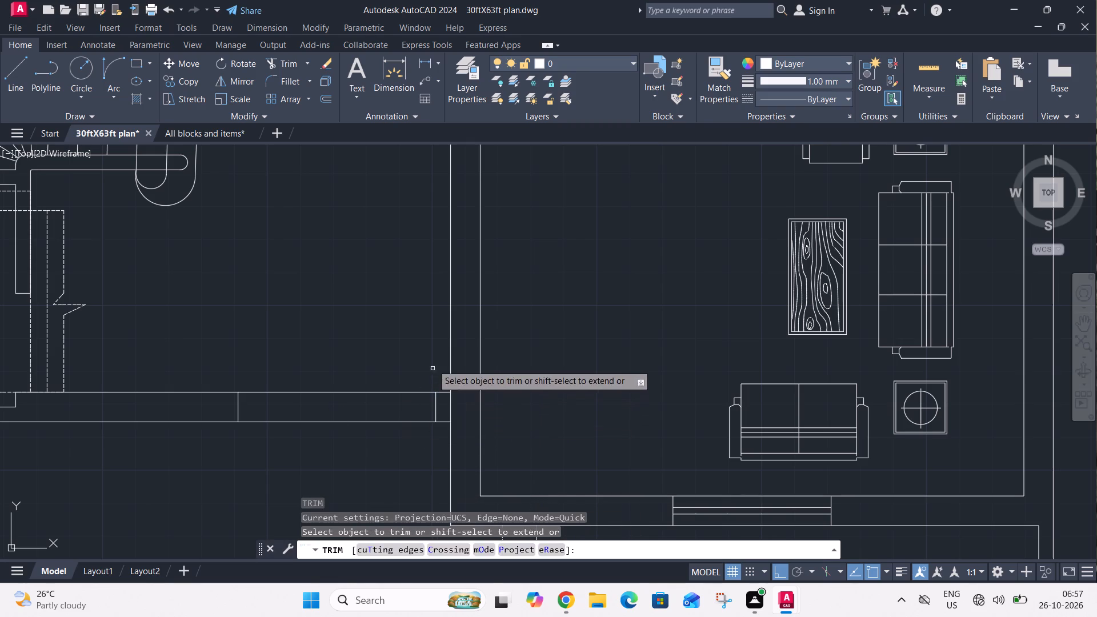
pyautogui.click(433, 364)
pyautogui.click(374, 440)
pyautogui.click(451, 407)
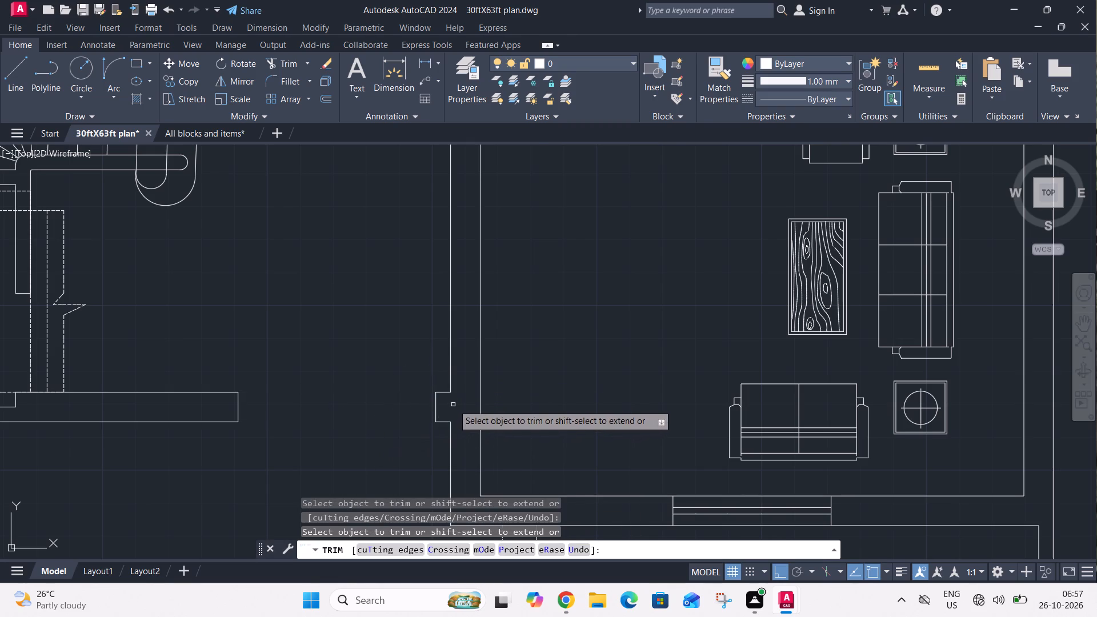
pyautogui.press('Escape')
# Draw a horizontal line across the top of the living room's left wall, just below the notched wall corner.
pyautogui.scroll(-3, 454, 405)
pyautogui.moveTo(434, 424); pyautogui.dragTo(405, 459, button='middle')
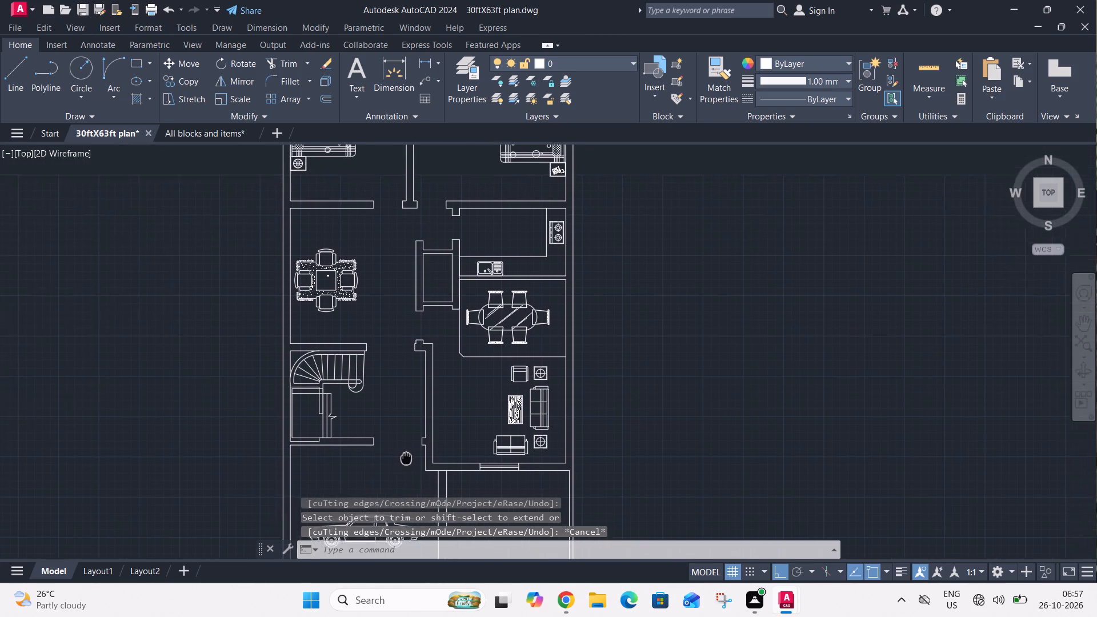
pyautogui.moveTo(405, 459); pyautogui.dragTo(399, 466, button='middle')
pyautogui.press('l')
pyautogui.press('space')
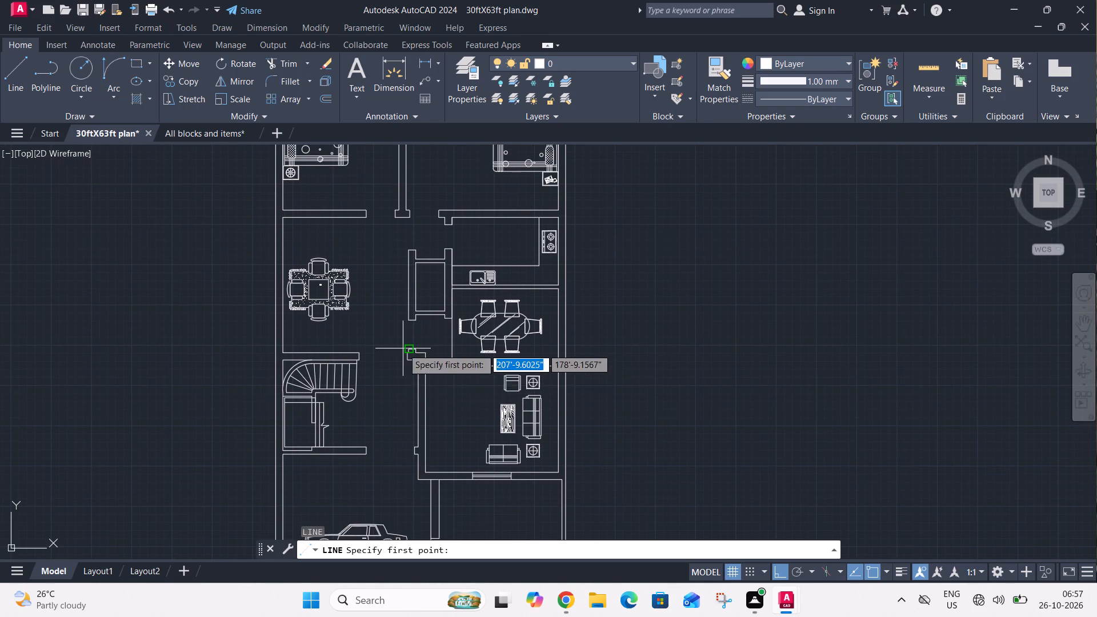
pyautogui.scroll(4, 405, 357)
pyautogui.click(473, 382)
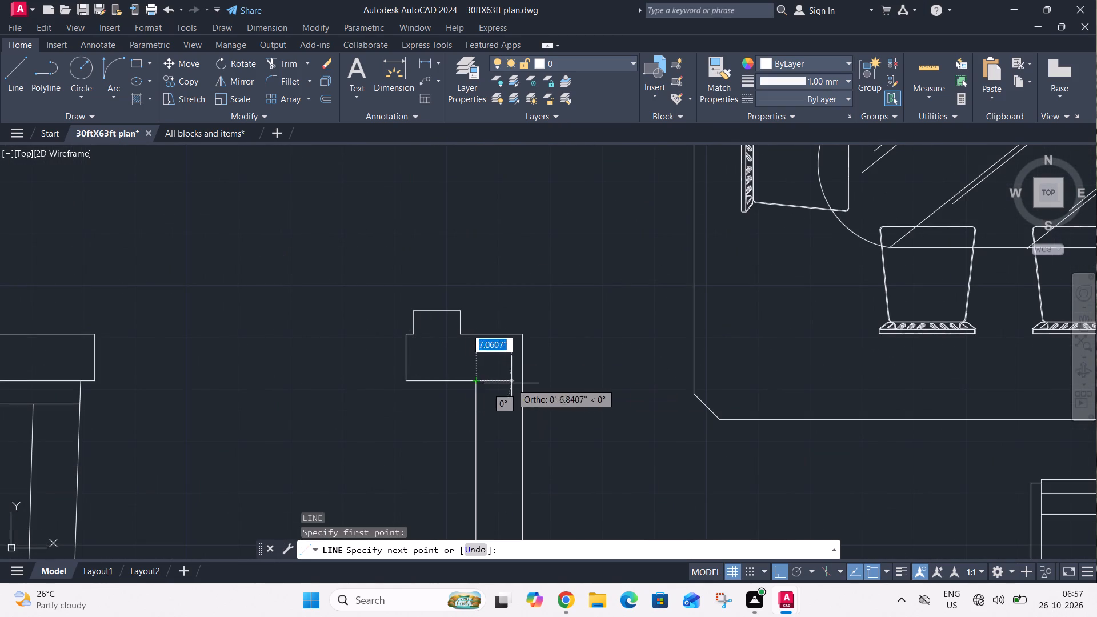
pyautogui.click(523, 381)
pyautogui.press('Escape')
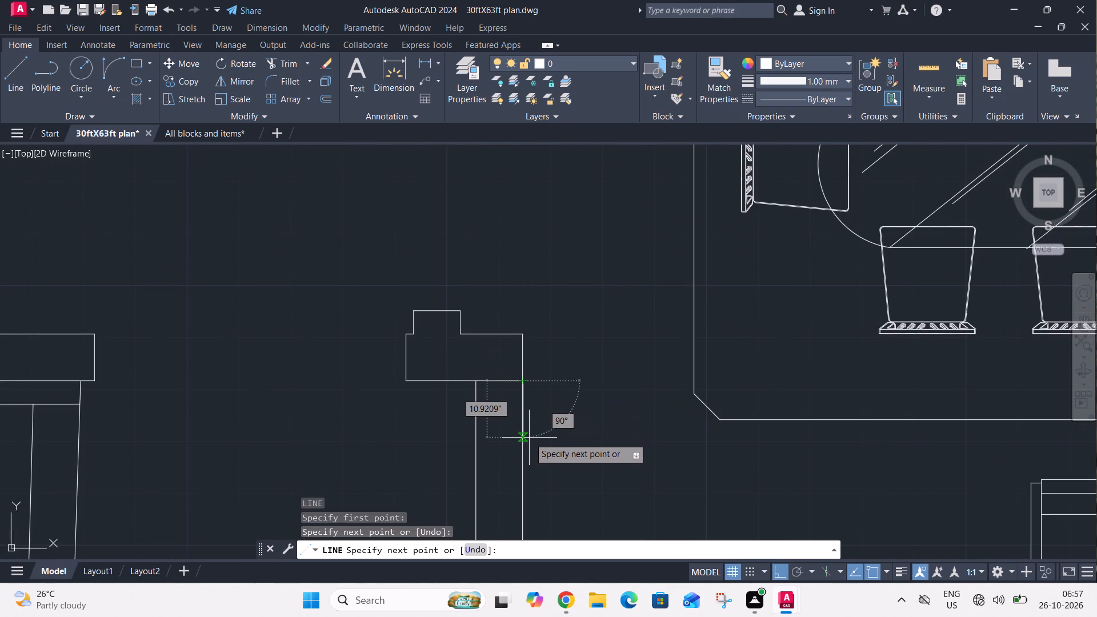
# Offset the horizontal line at the top of the living room's left wall 4.5" downward to mark the door jamb.
pyautogui.write('o')
pyautogui.press('space')
pyautogui.write('4.5"')
pyautogui.press('Return')
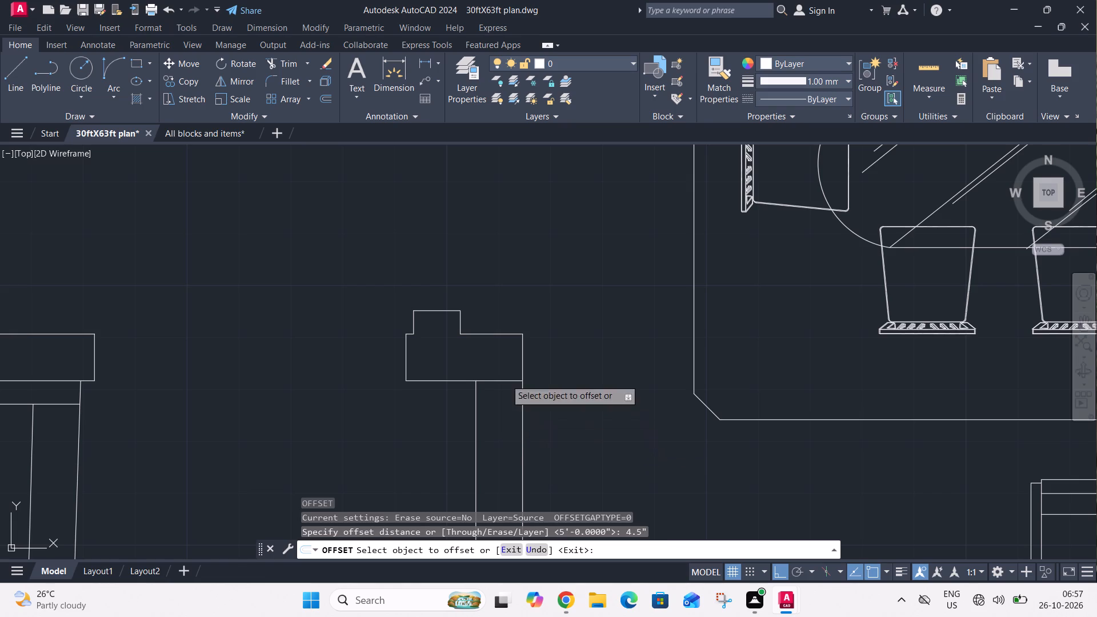
pyautogui.click(494, 379)
pyautogui.click(497, 407)
pyautogui.press('Escape')
# Offset the new jamb line 3' downward along the living room's left wall to mark the door opening's other side.
pyautogui.scroll(-1, 507, 361)
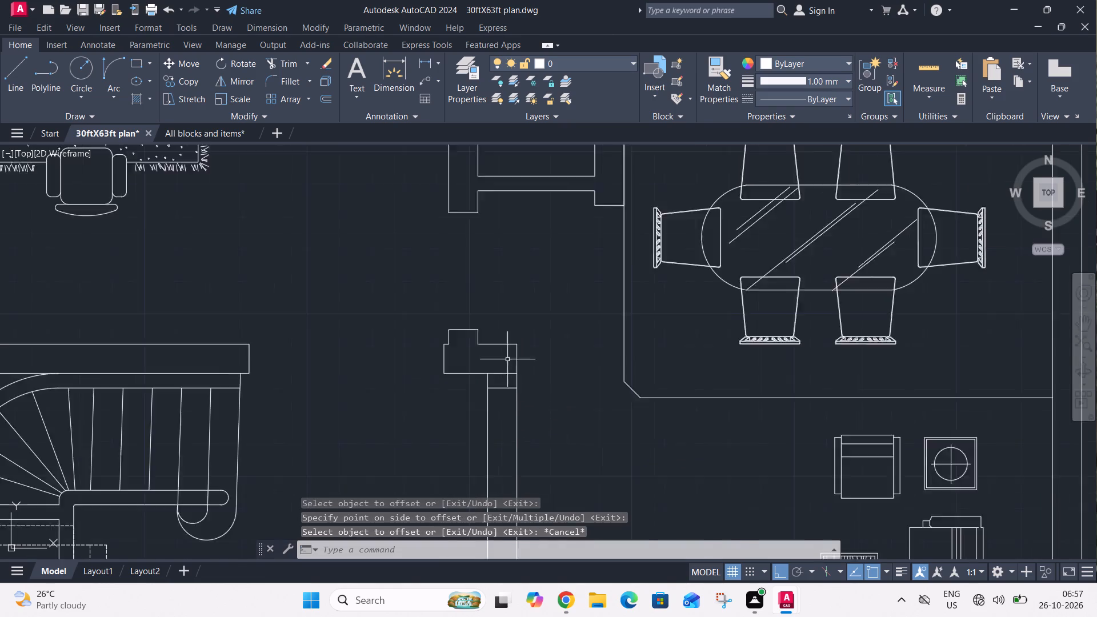
pyautogui.scroll(-2, 507, 359)
pyautogui.write('o')
pyautogui.press('space')
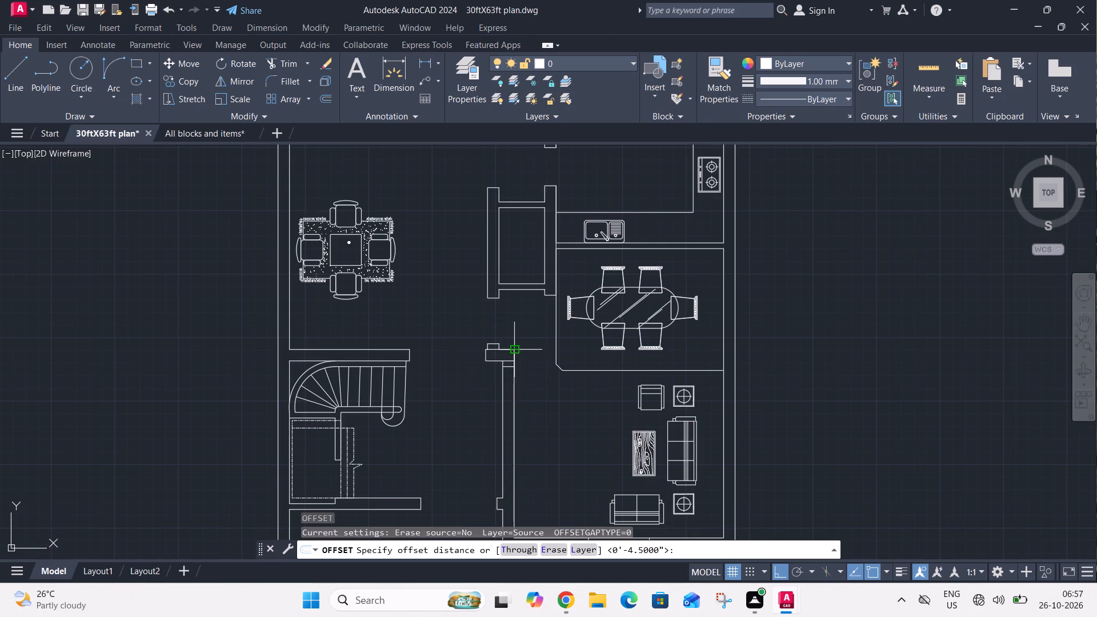
pyautogui.write("3'")
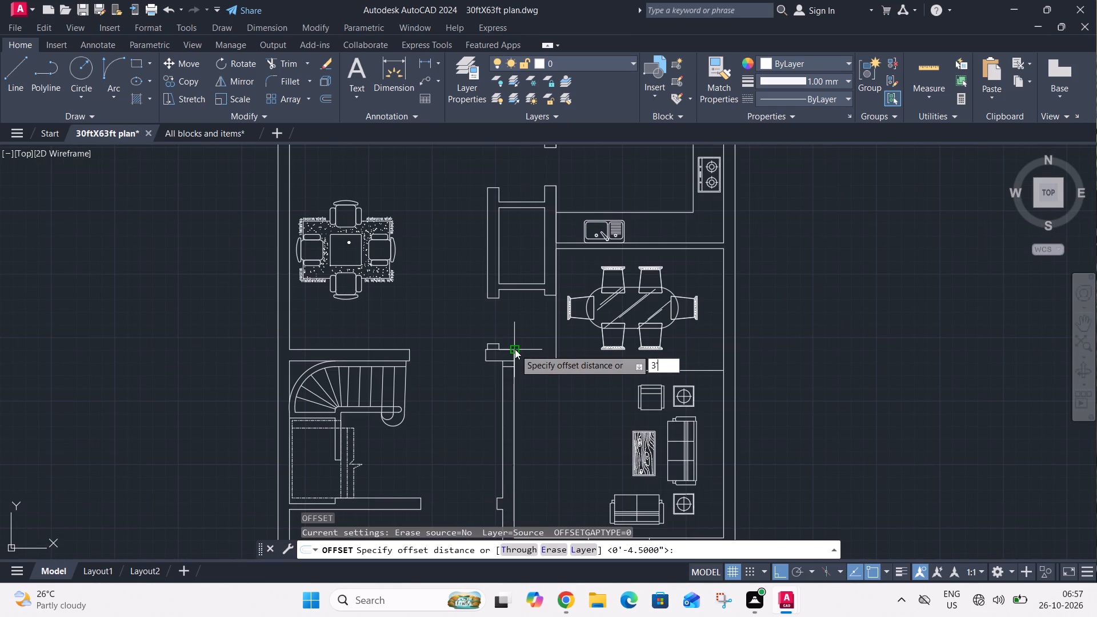
pyautogui.press('Return')
pyautogui.scroll(3, 497, 370)
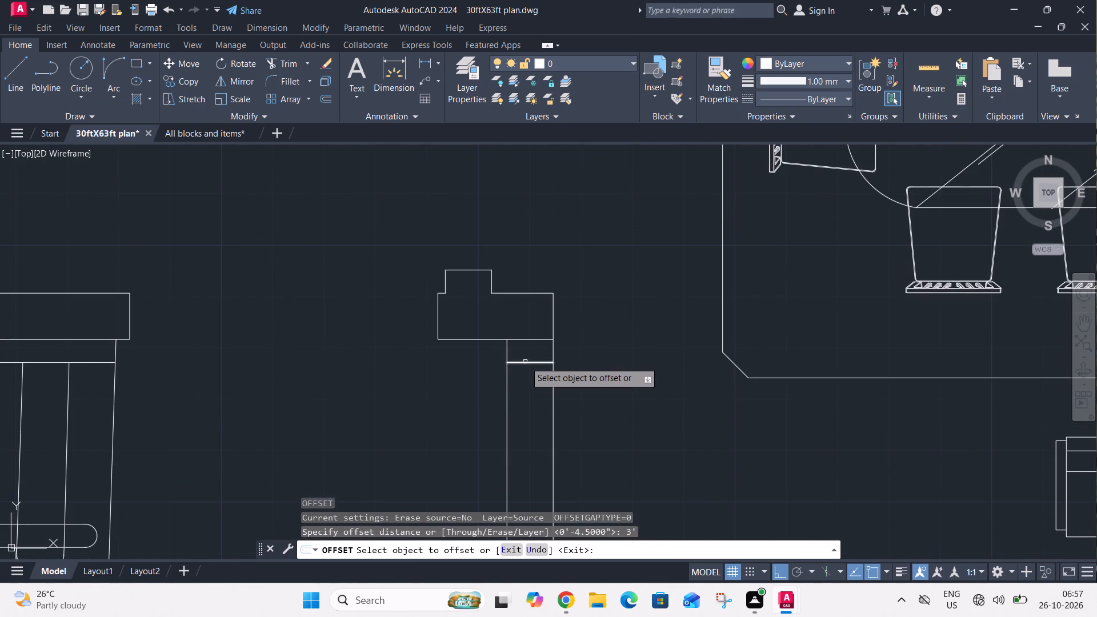
pyautogui.click(525, 362)
pyautogui.click(526, 388)
pyautogui.press('Escape')
# Trim both wall lines across the 3' opening in the living room's left wall and the leftover line below the notched corner.
pyautogui.scroll(-3, 541, 360)
pyautogui.press('t')
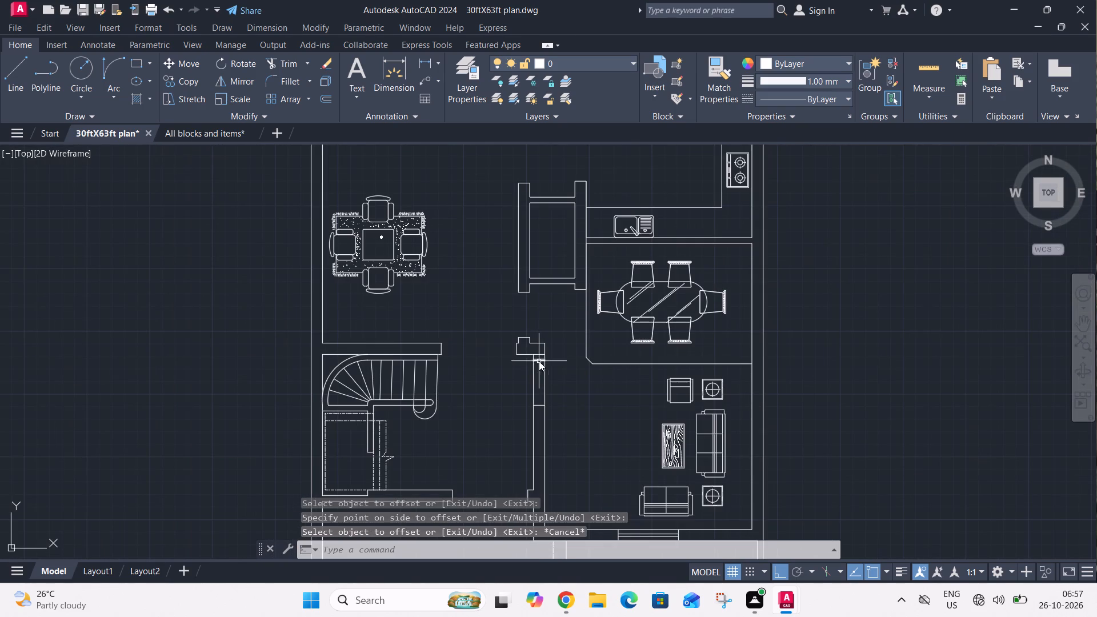
pyautogui.press('r')
pyautogui.press('space')
pyautogui.click(550, 379)
pyautogui.click(529, 386)
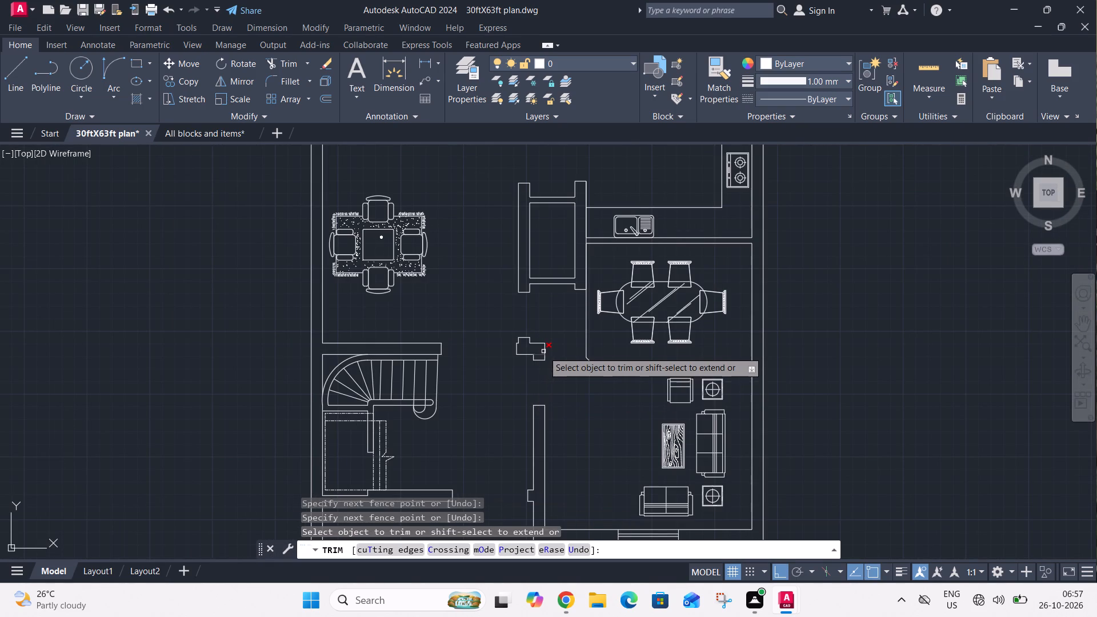
pyautogui.click(541, 353)
pyautogui.press('Escape')
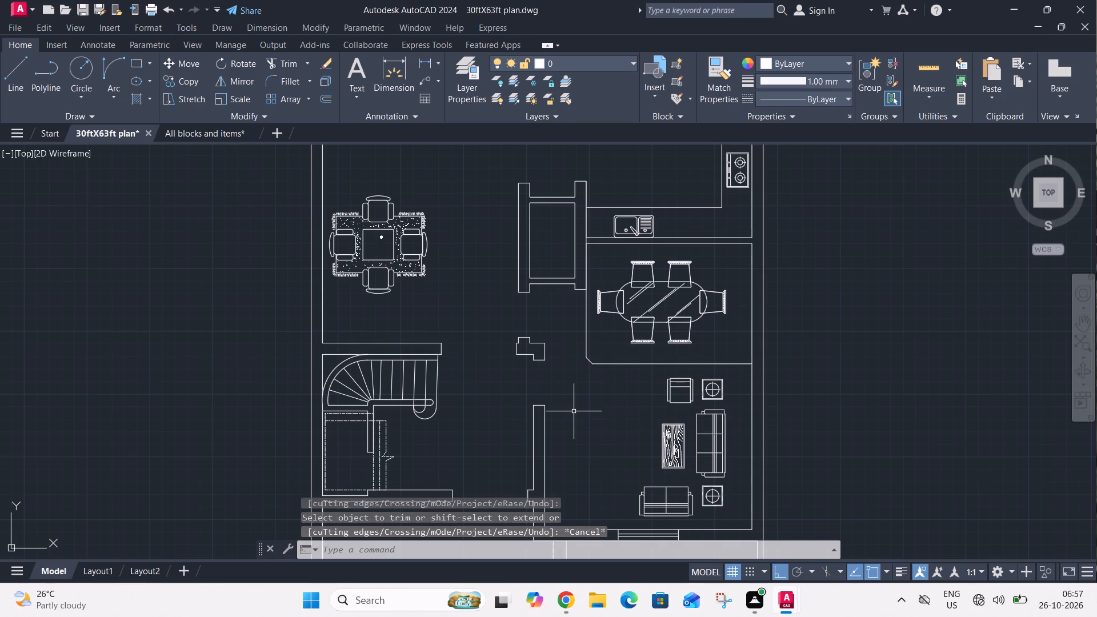
# Copy the left bathroom's door into the left bedroom, freely placed near the bedroom's door opening, with Ortho off.
pyautogui.moveTo(574, 412); pyautogui.dragTo(545, 487, button='middle')
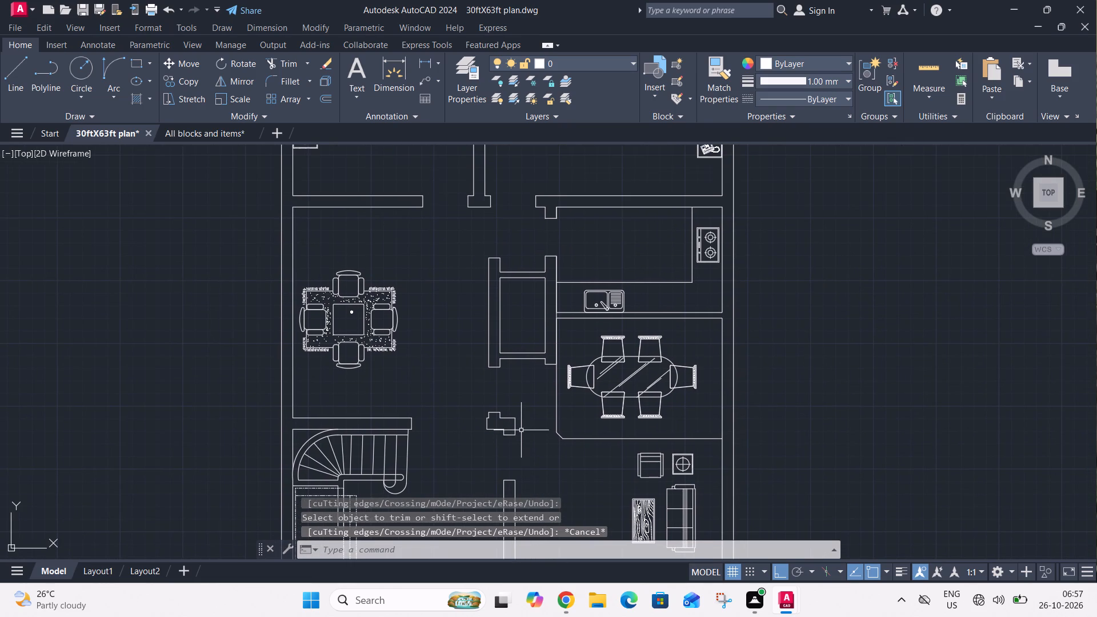
pyautogui.scroll(-2, 521, 429)
pyautogui.moveTo(499, 414); pyautogui.dragTo(469, 459, button='middle')
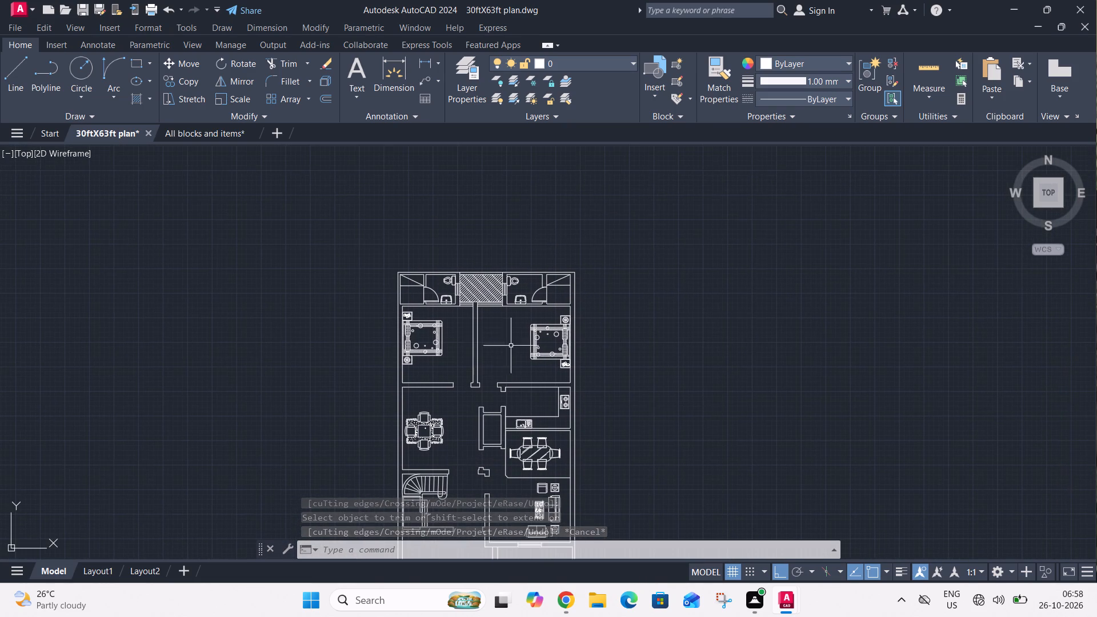
pyautogui.scroll(4, 426, 294)
pyautogui.click(448, 254)
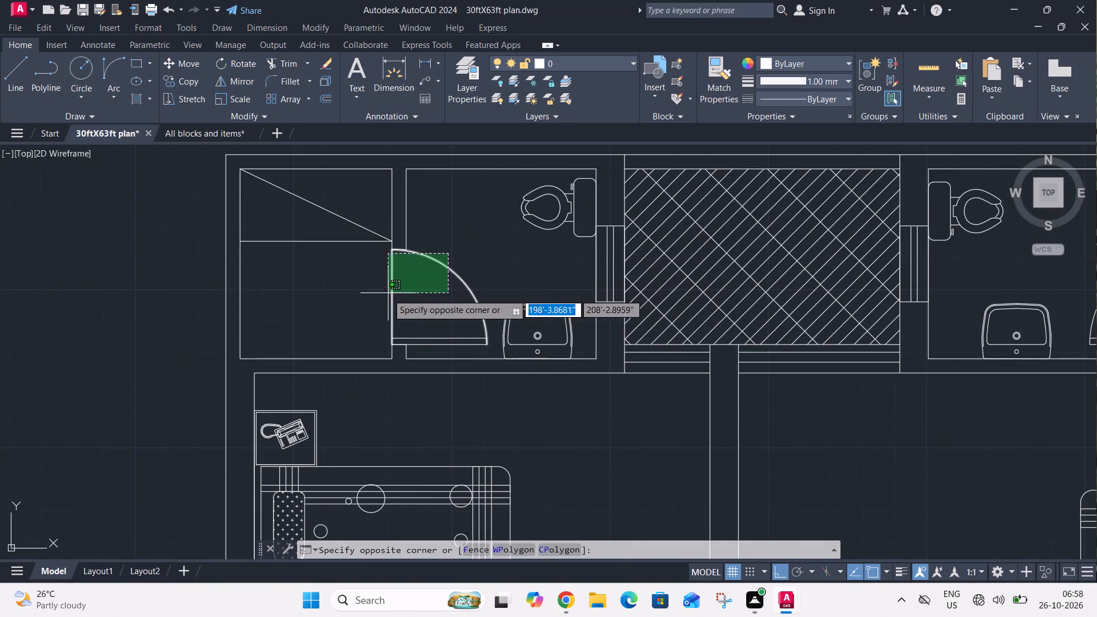
pyautogui.click(384, 296)
pyautogui.click(450, 315)
pyautogui.click(430, 354)
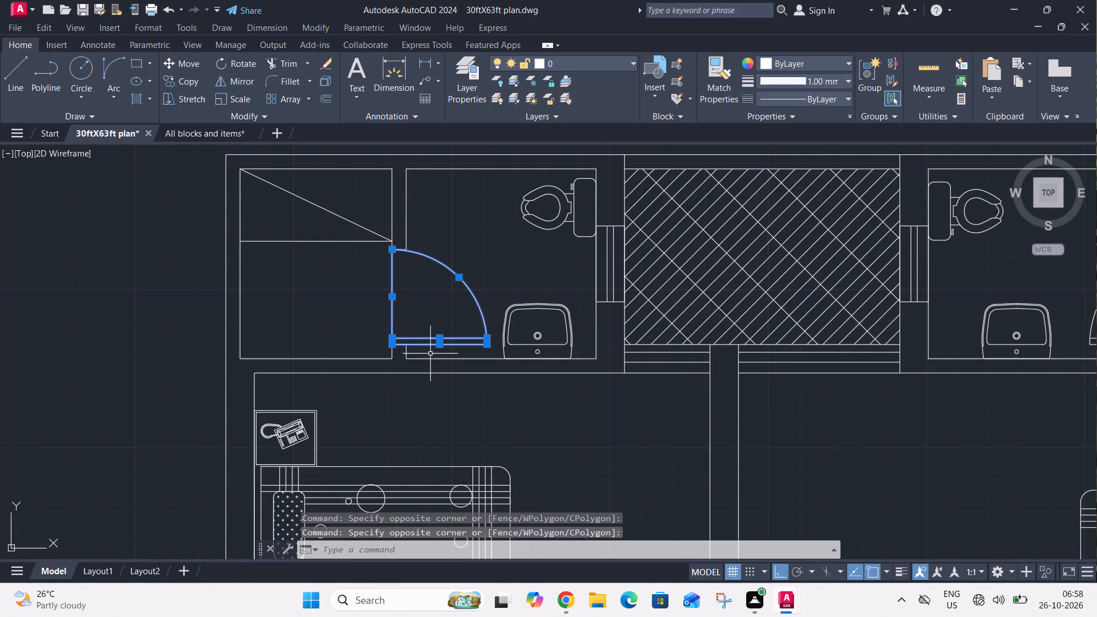
pyautogui.press('c')
pyautogui.press('o')
pyautogui.press('space')
pyautogui.moveTo(427, 334); pyautogui.dragTo(427, 329)
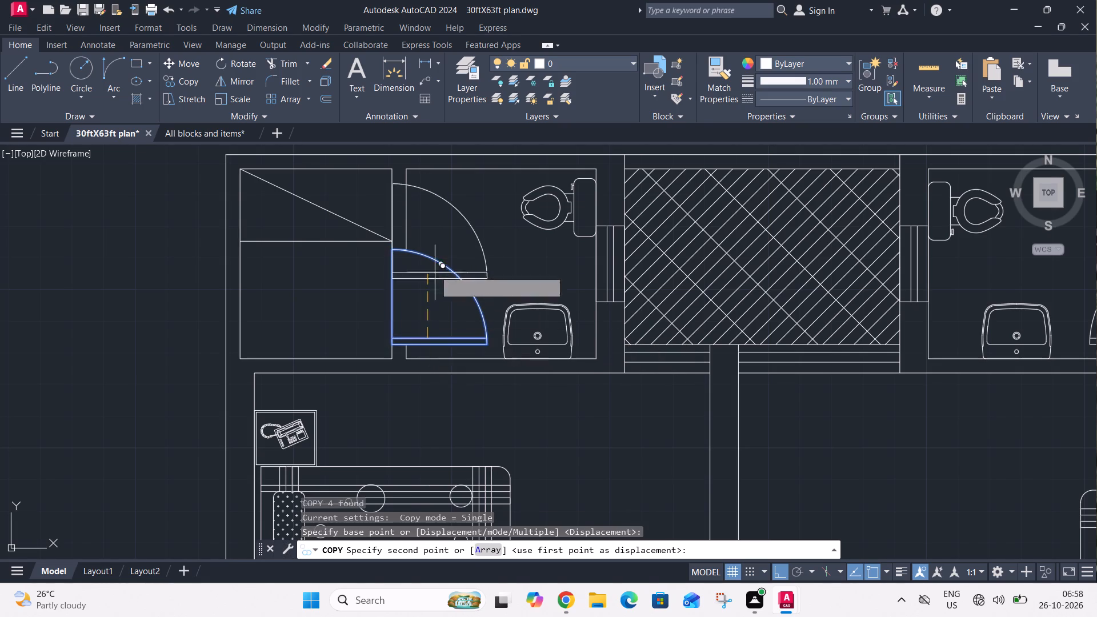
pyautogui.scroll(-3, 435, 270)
pyautogui.scroll(-1, 491, 332)
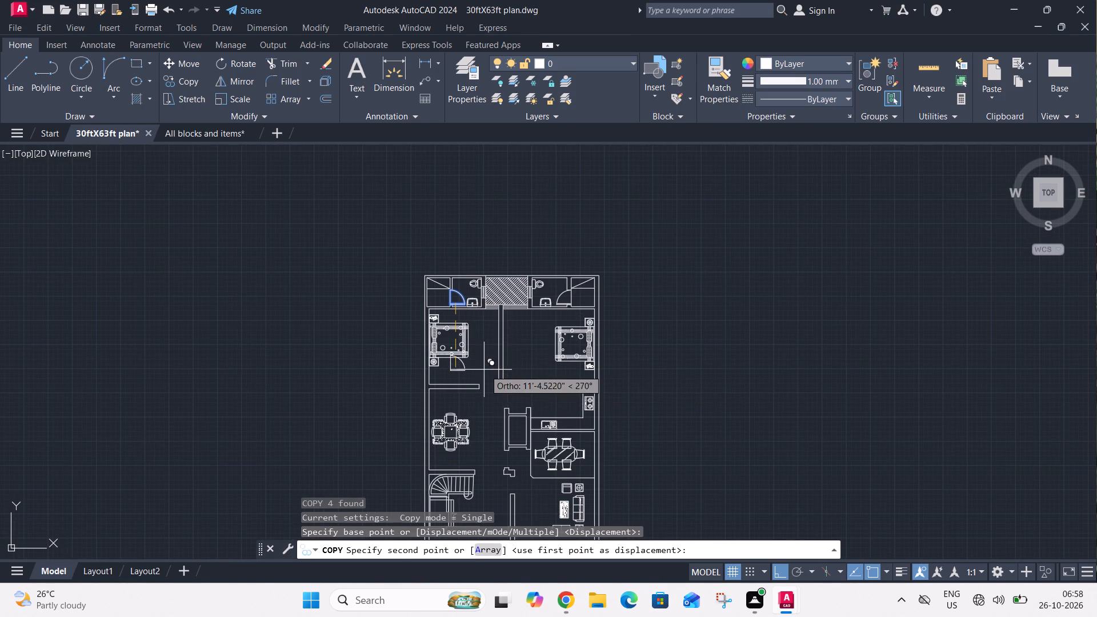
pyautogui.scroll(2, 478, 370)
pyautogui.press('F8')
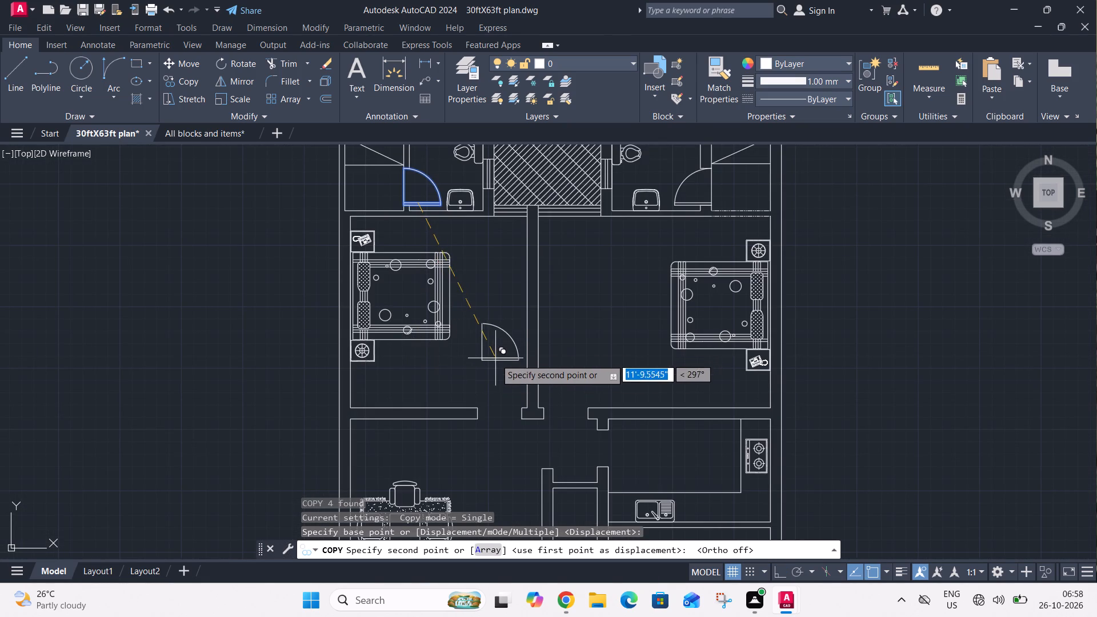
pyautogui.click(477, 375)
# Make multiple copies of the left bedroom's door: one in the right bedroom, one in the living room, and one above the staircase.
pyautogui.click(458, 334)
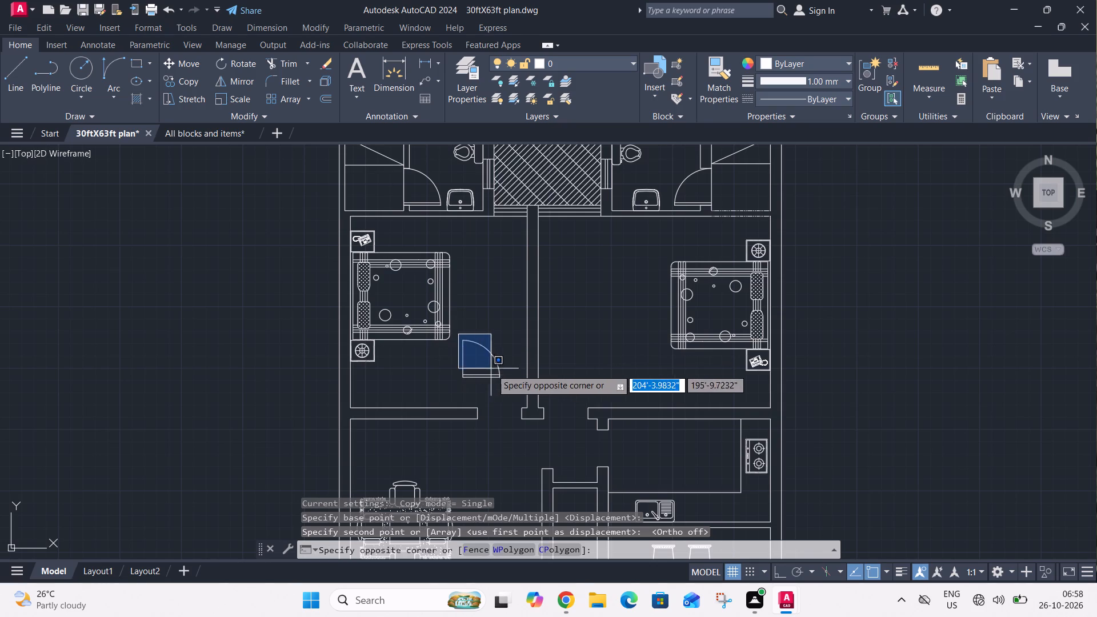
pyautogui.click(505, 389)
pyautogui.write('co')
pyautogui.press('space')
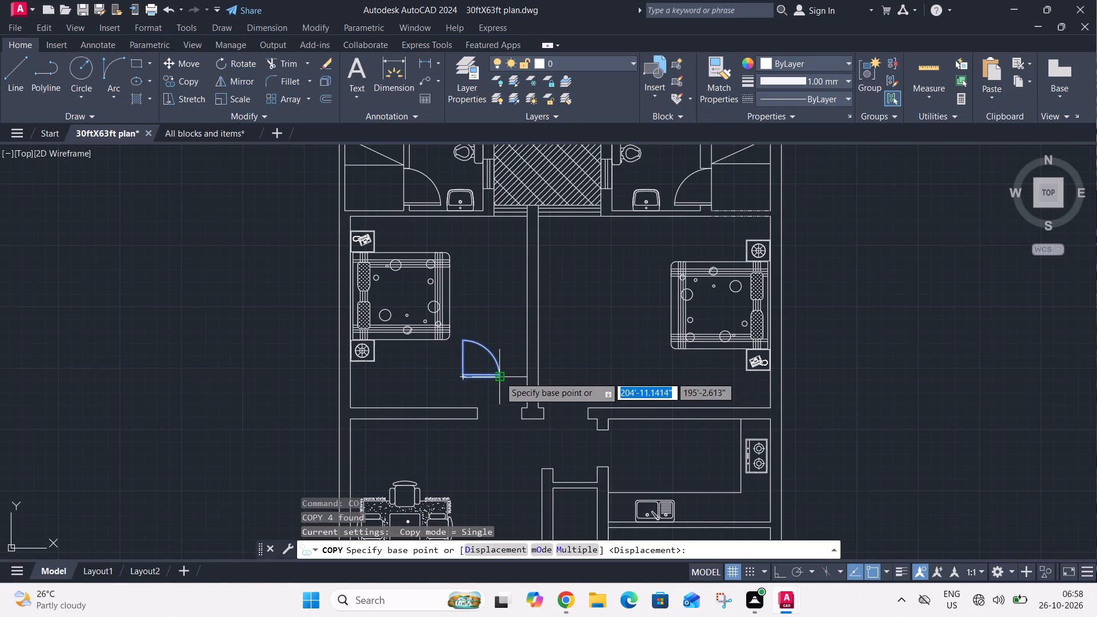
pyautogui.press('m')
pyautogui.press('space')
pyautogui.click(493, 367)
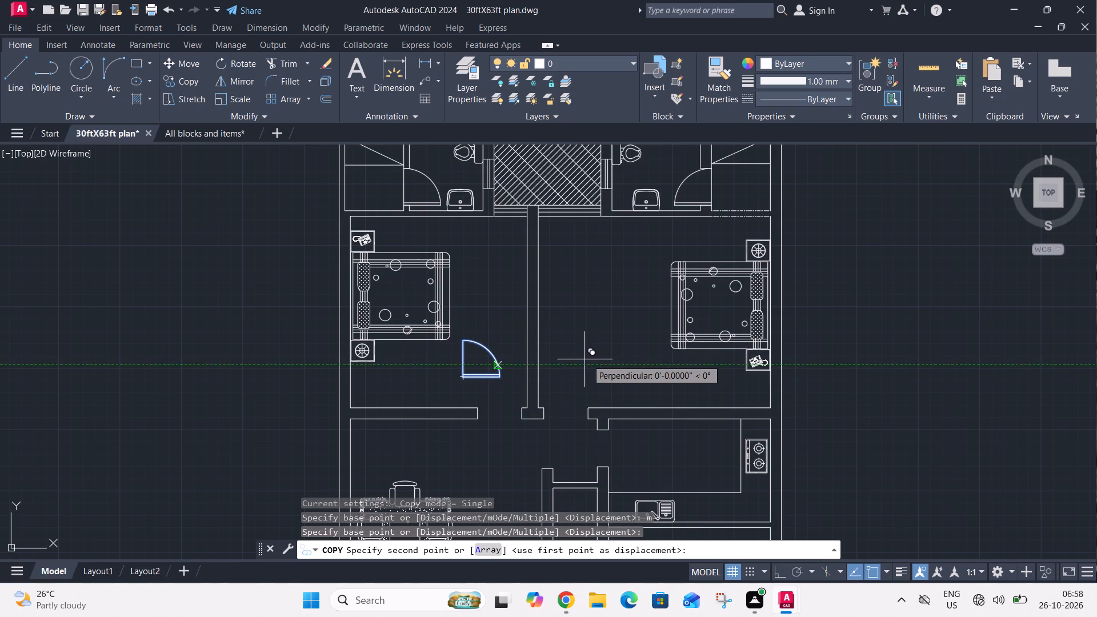
pyautogui.click(591, 353)
pyautogui.scroll(-1, 594, 318)
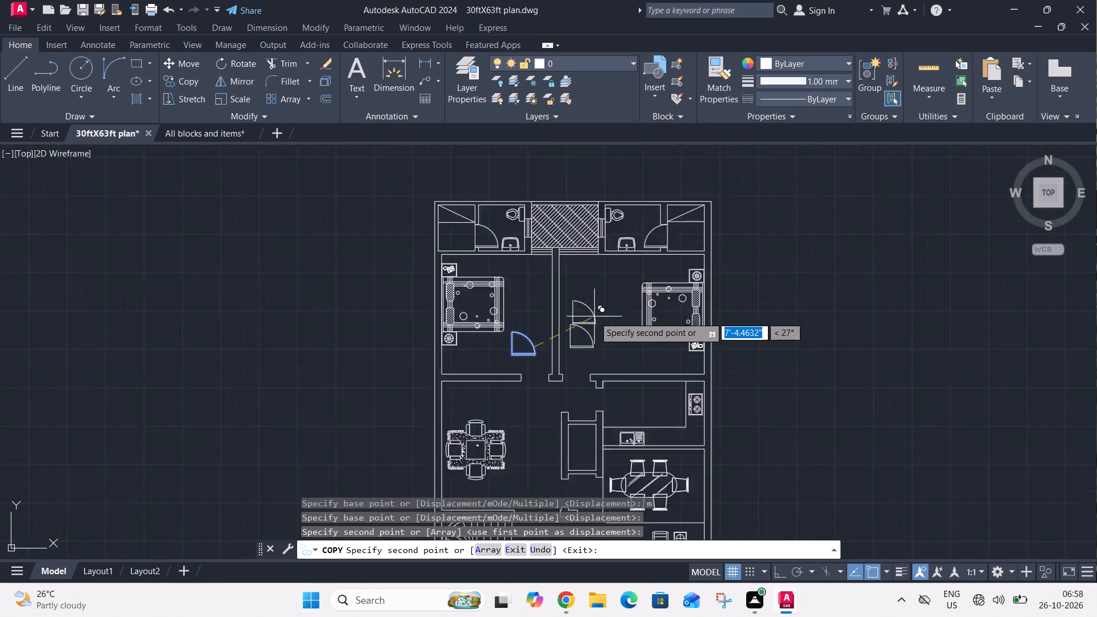
pyautogui.scroll(-2, 594, 316)
pyautogui.scroll(3, 601, 391)
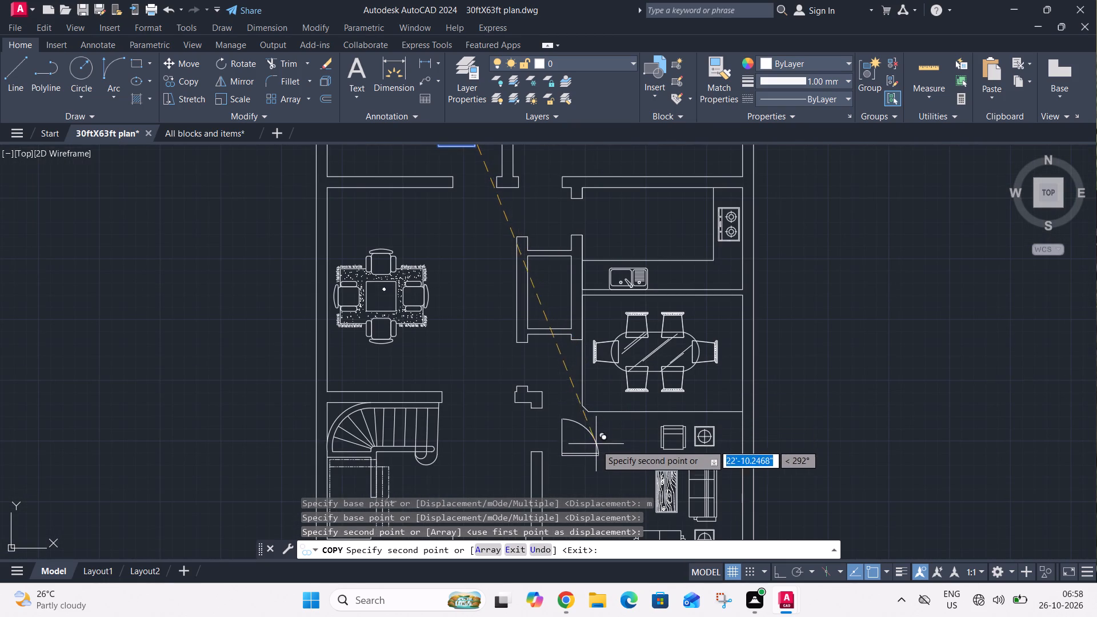
pyautogui.click(601, 457)
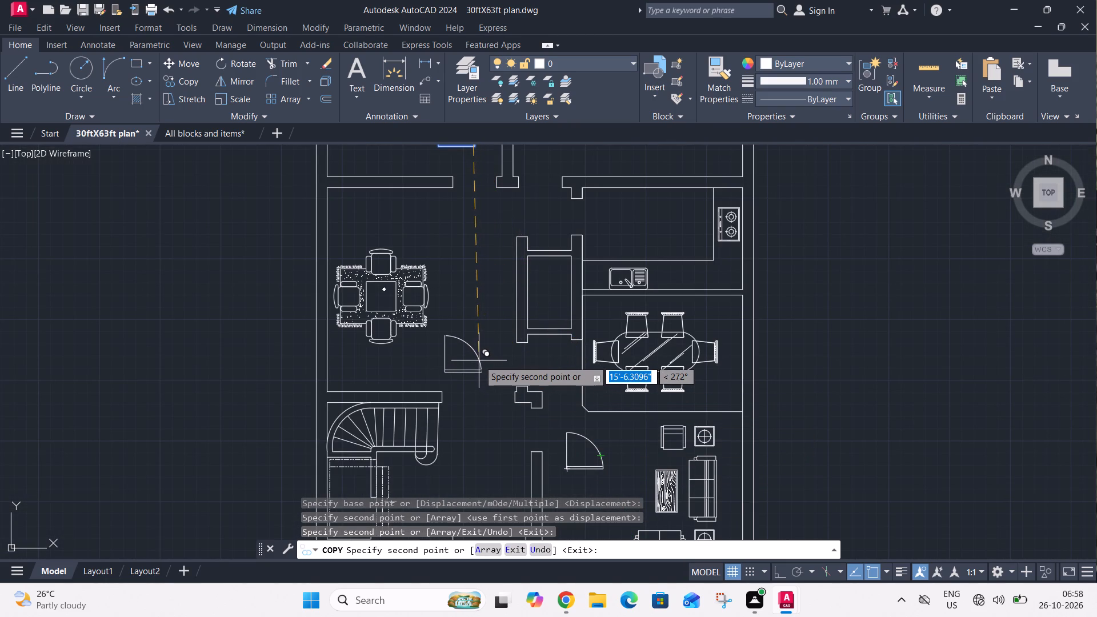
pyautogui.click(477, 359)
pyautogui.press('Escape')
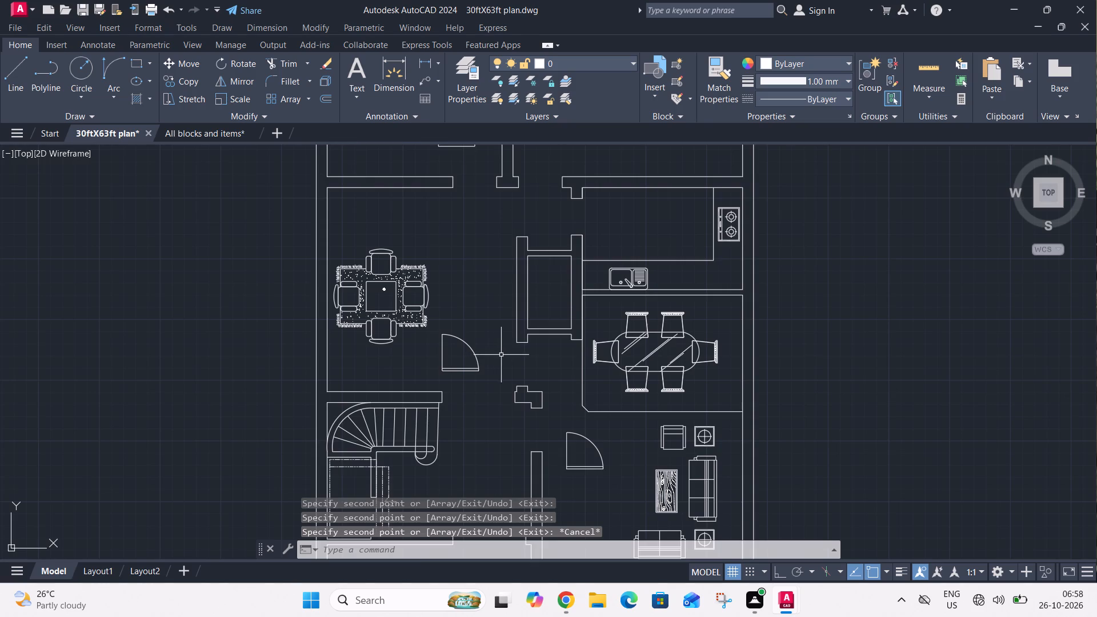
# Align the living room door copy to the 3' opening in the left wall, scaling it to fit between the jambs.
pyautogui.scroll(-1, 511, 370)
pyautogui.moveTo(554, 404); pyautogui.dragTo(499, 403, button='middle')
pyautogui.scroll(2, 489, 411)
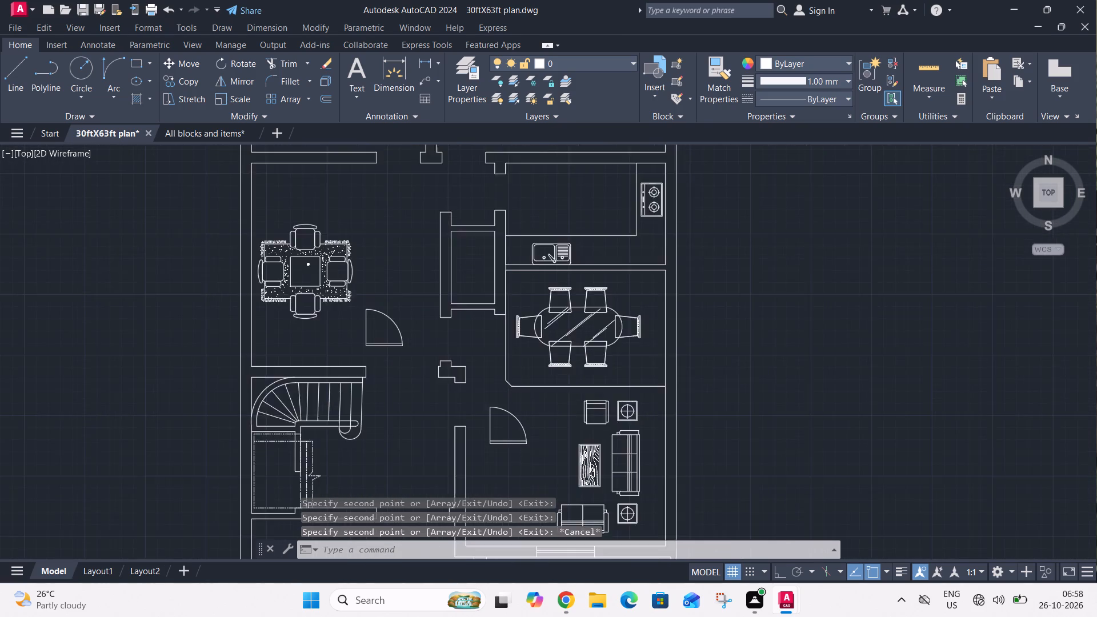
pyautogui.click(482, 392)
pyautogui.click(563, 470)
pyautogui.write('al')
pyautogui.press('space')
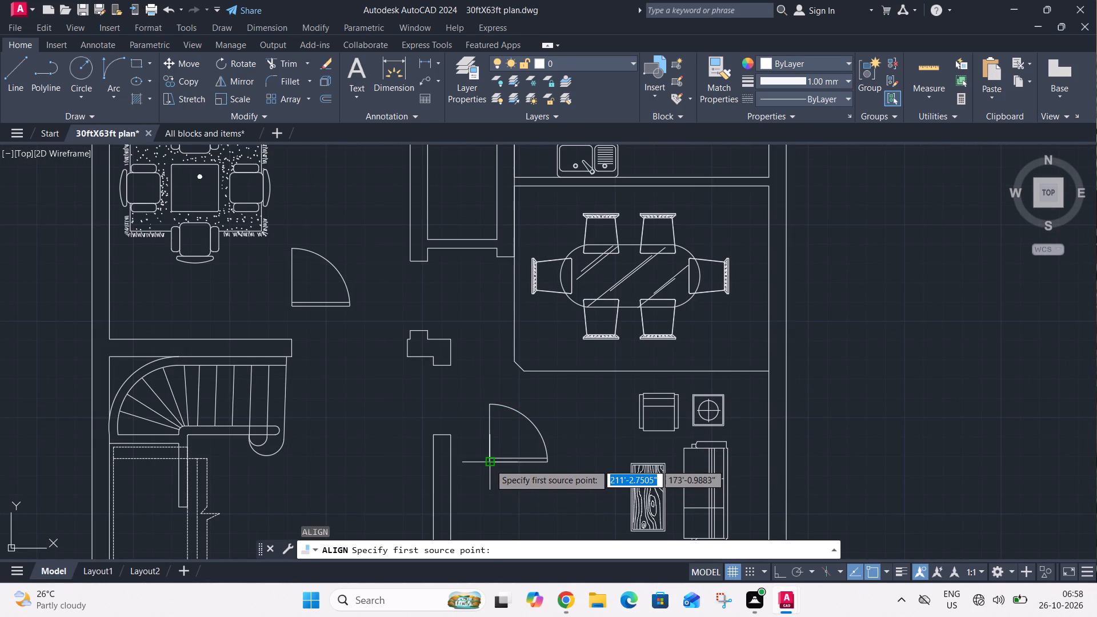
pyautogui.click(490, 463)
pyautogui.click(433, 366)
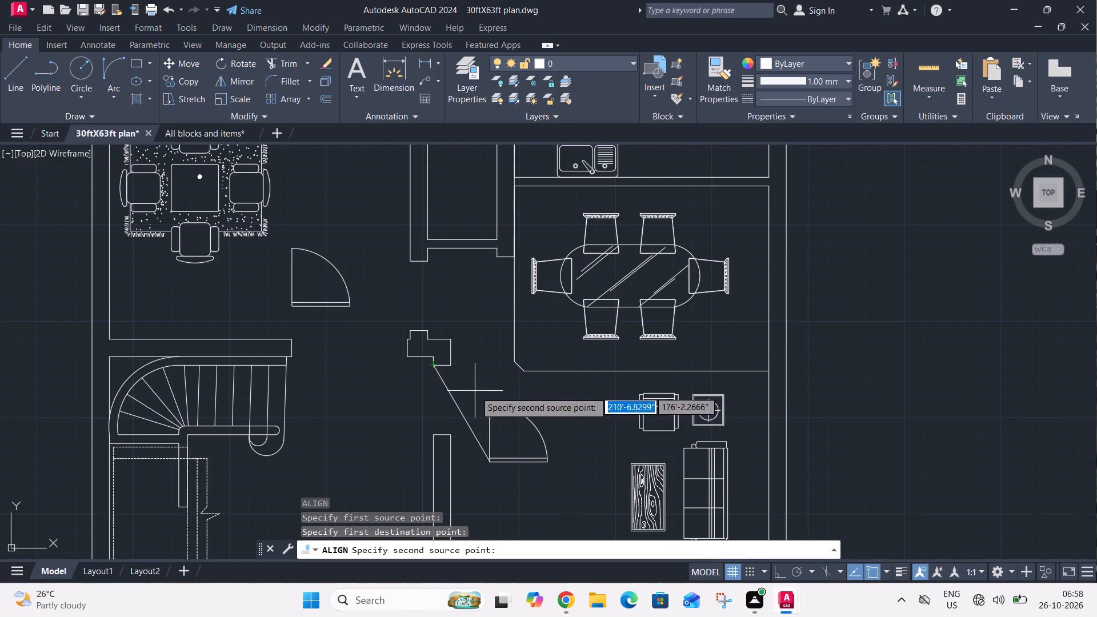
pyautogui.click(494, 401)
pyautogui.click(437, 431)
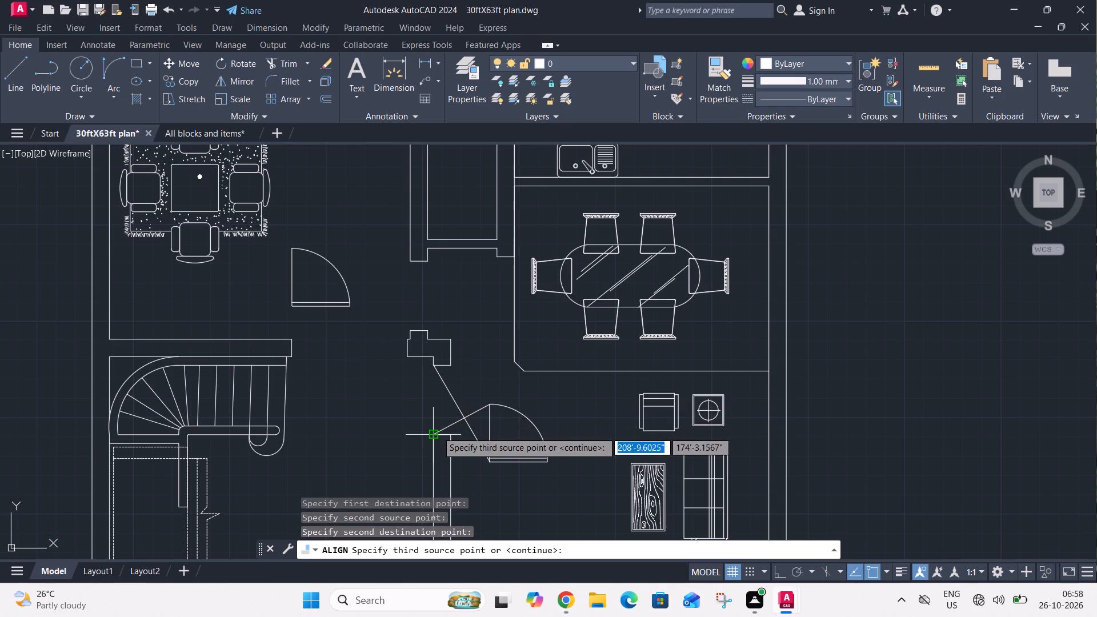
pyautogui.press('space')
pyautogui.moveTo(464, 463); pyautogui.dragTo(437, 431)
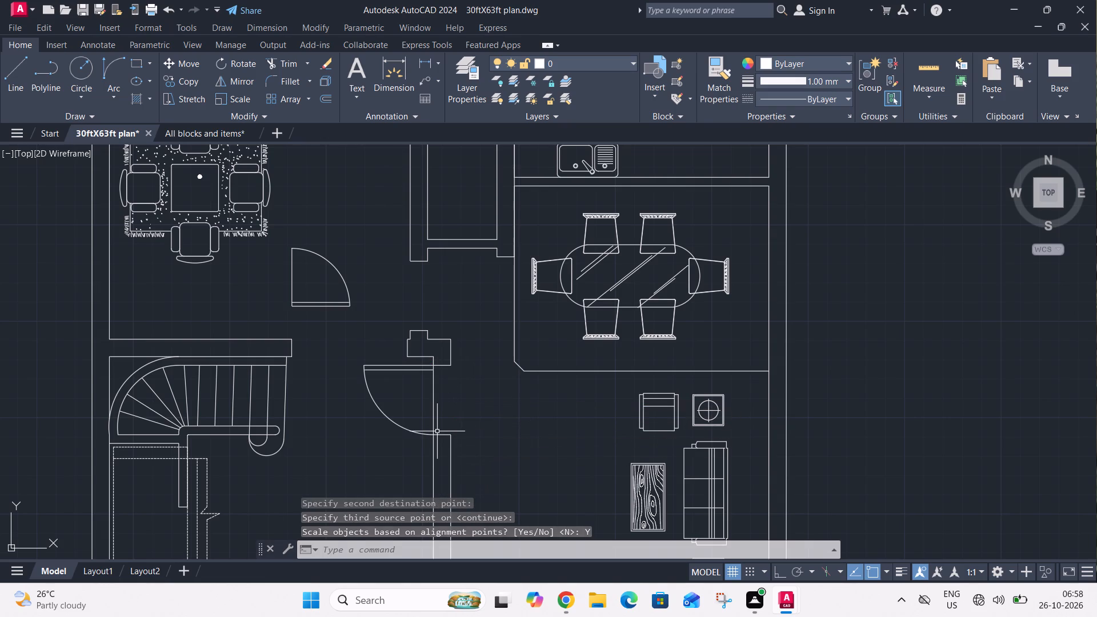
# Mirror the fitted door across the opening line so it swings into the living room, erasing the source objects.
pyautogui.scroll(1, 429, 404)
pyautogui.click(398, 339)
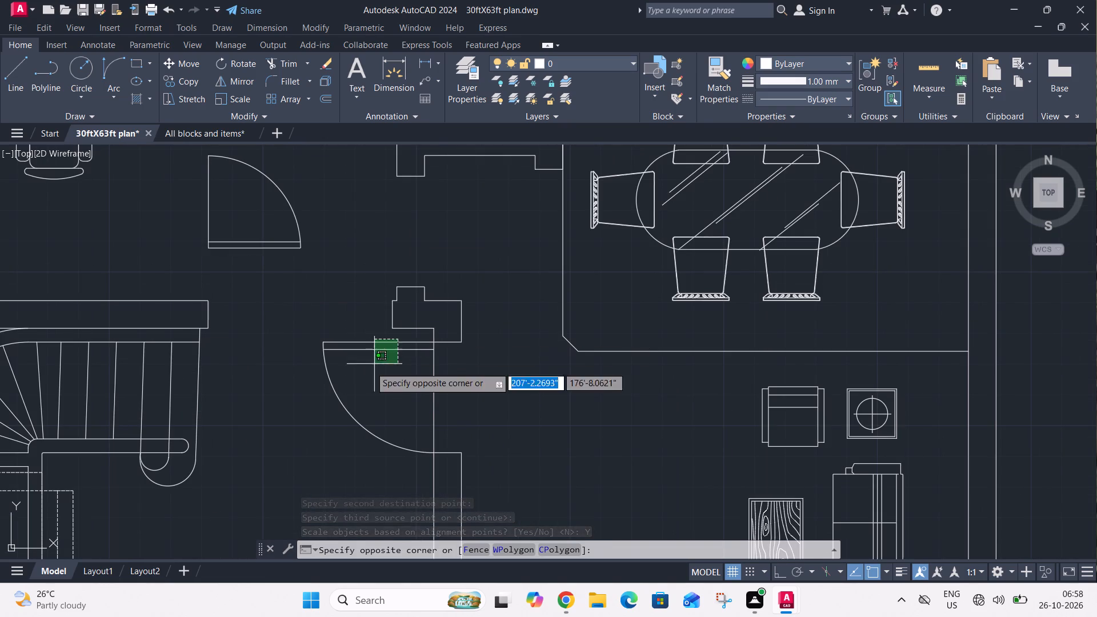
pyautogui.click(333, 426)
pyautogui.click(440, 388)
pyautogui.click(417, 402)
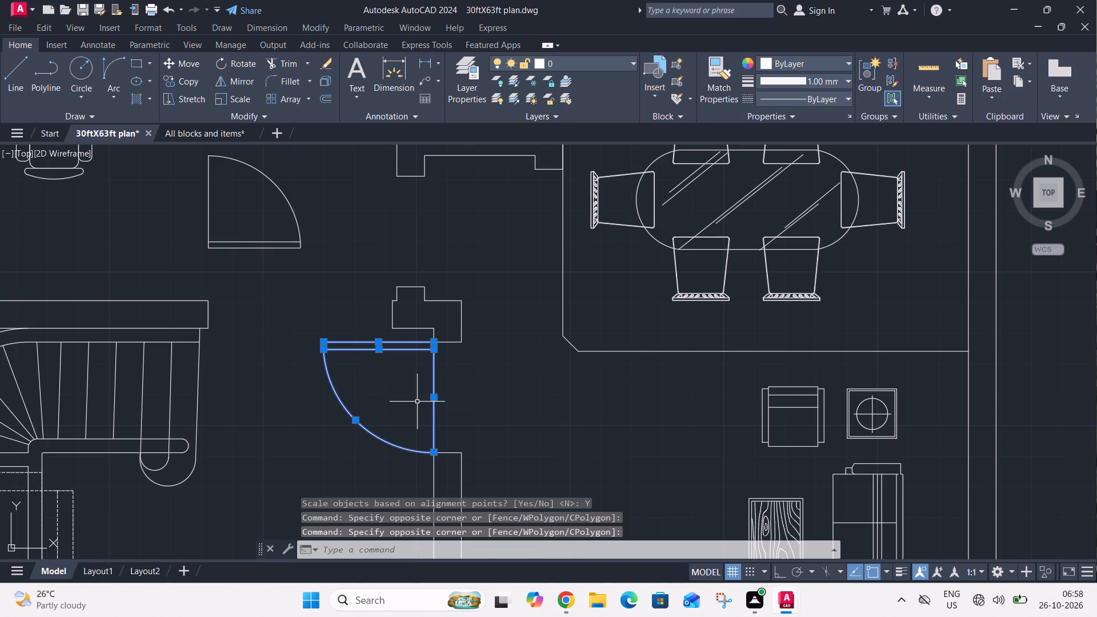
pyautogui.write('mi')
pyautogui.press('space')
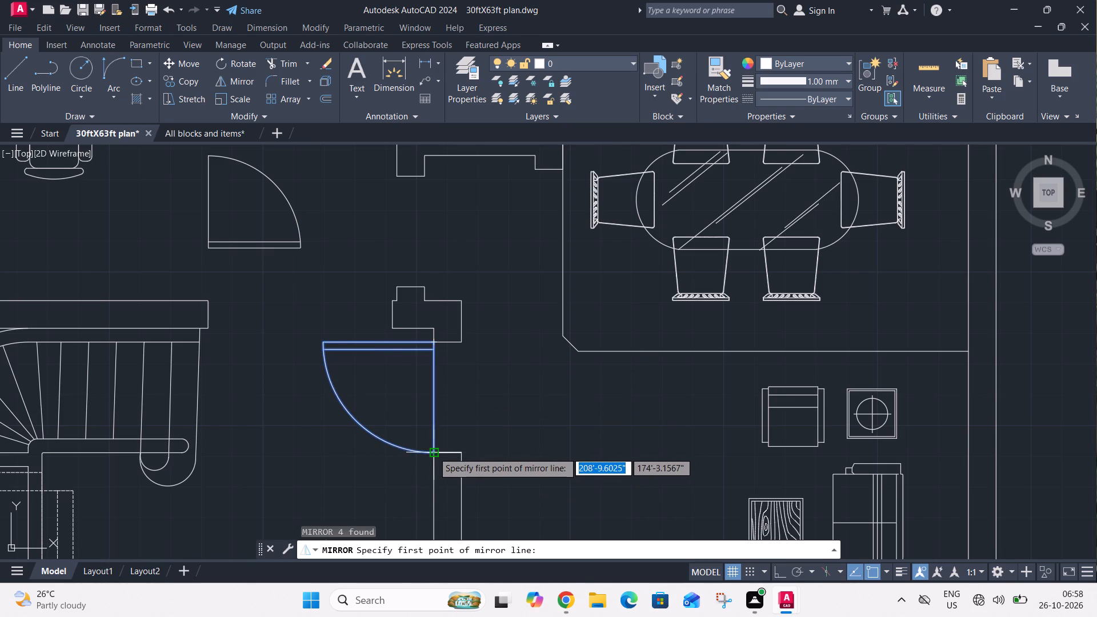
pyautogui.click(433, 452)
pyautogui.click(435, 344)
pyautogui.moveTo(455, 376); pyautogui.dragTo(435, 344)
# Align the left bedroom's door copy to its opening in the bottom wall, scaling it to fit between the jambs.
pyautogui.scroll(-3, 435, 344)
pyautogui.moveTo(439, 324); pyautogui.dragTo(393, 506, button='middle')
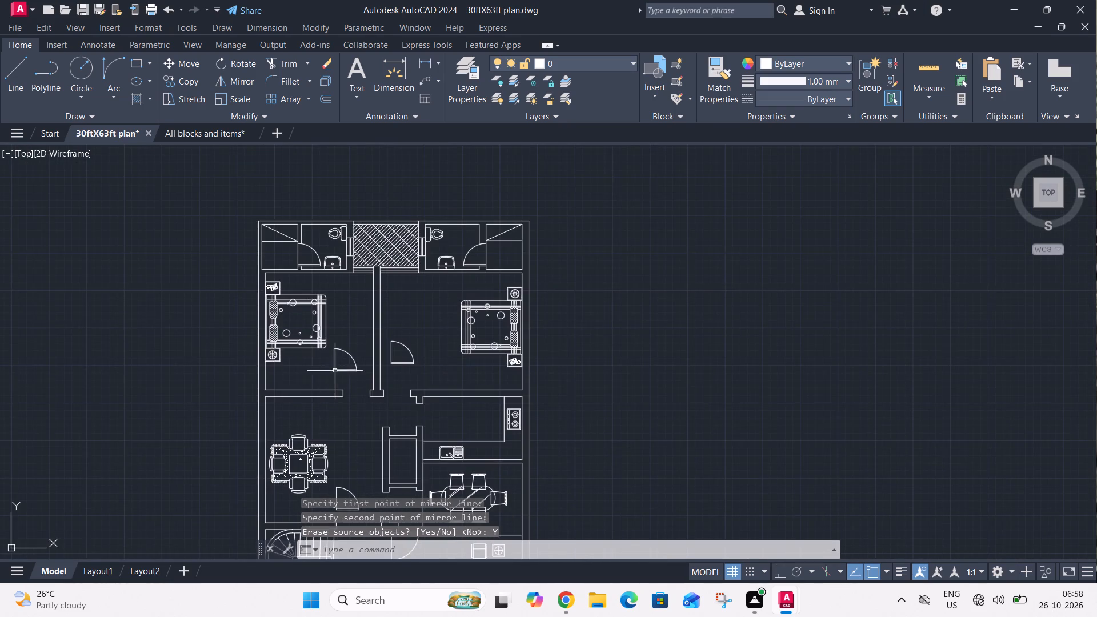
pyautogui.scroll(2, 338, 360)
pyautogui.click(318, 324)
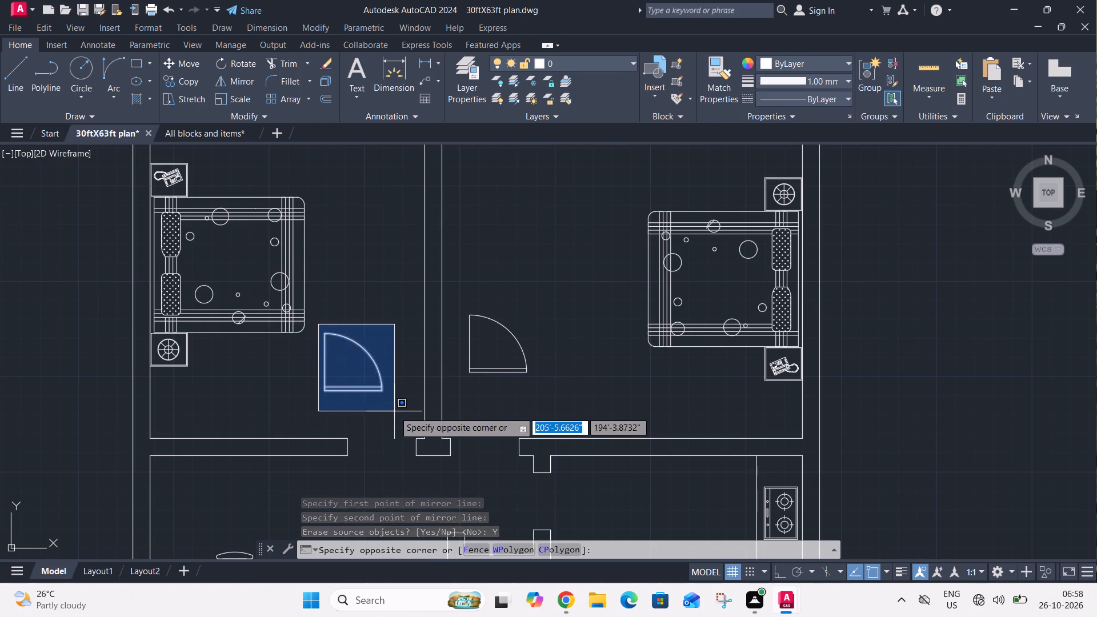
pyautogui.click(394, 411)
pyautogui.press('a')
pyautogui.write('l')
pyautogui.press('space')
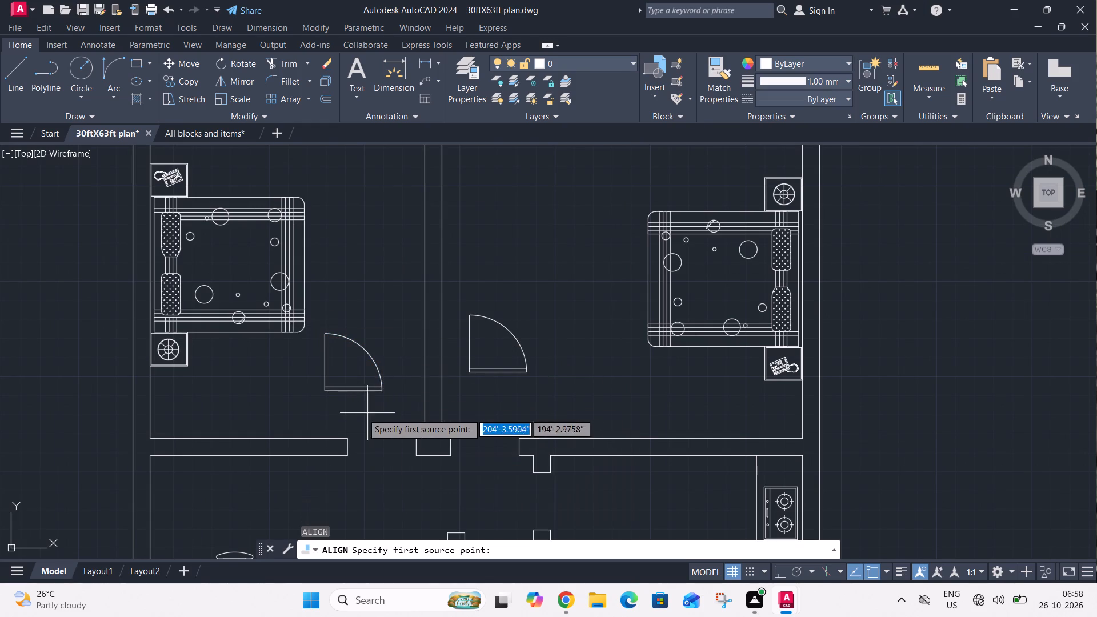
pyautogui.click(325, 394)
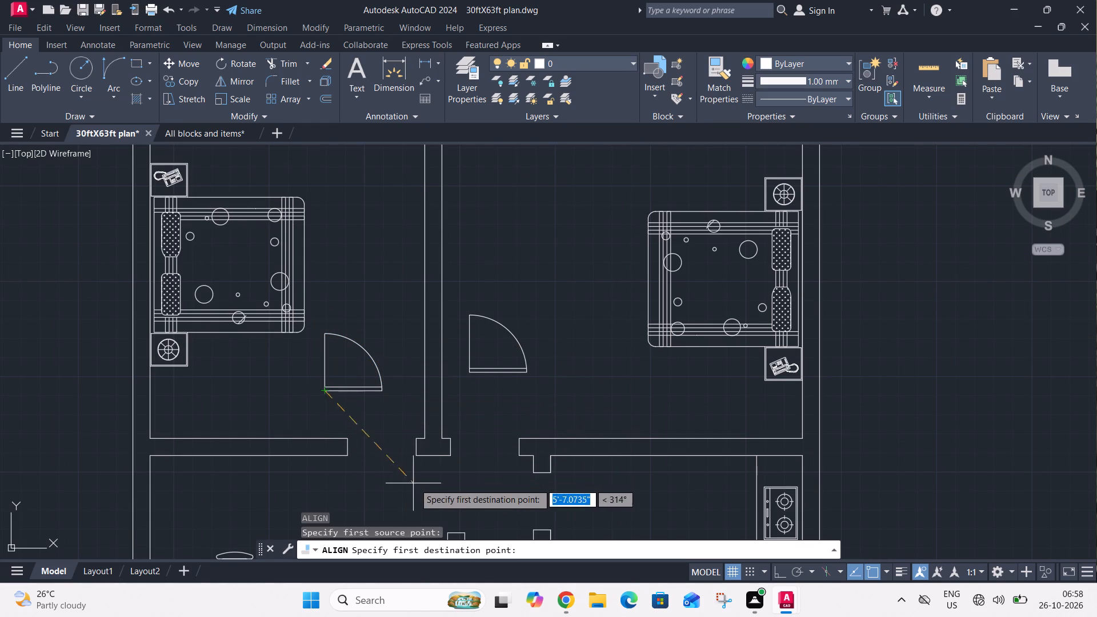
pyautogui.click(418, 459)
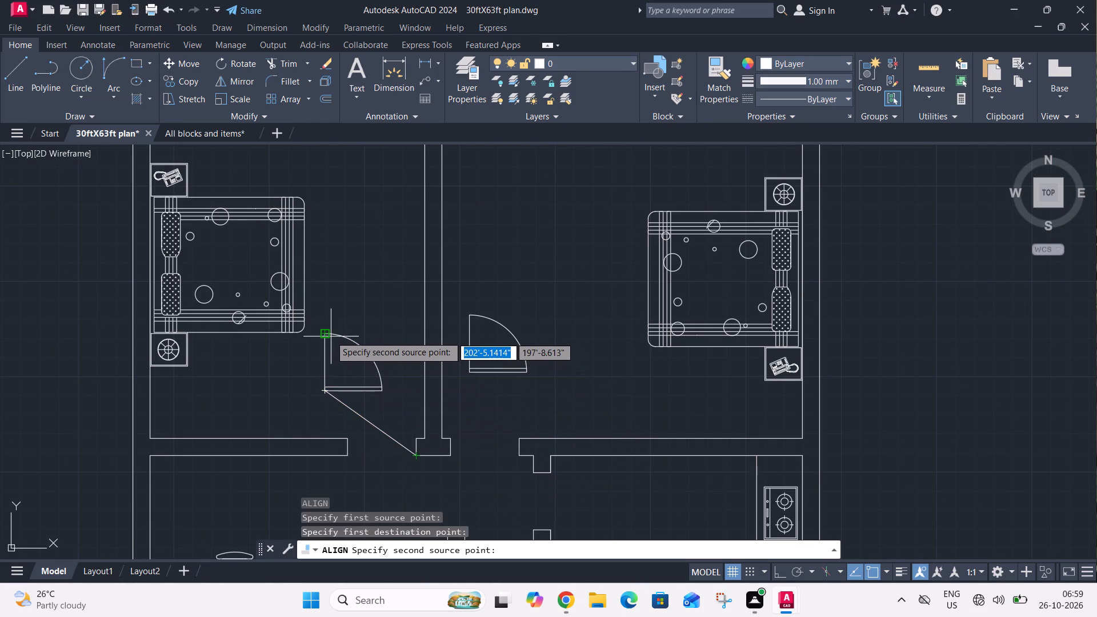
pyautogui.click(323, 336)
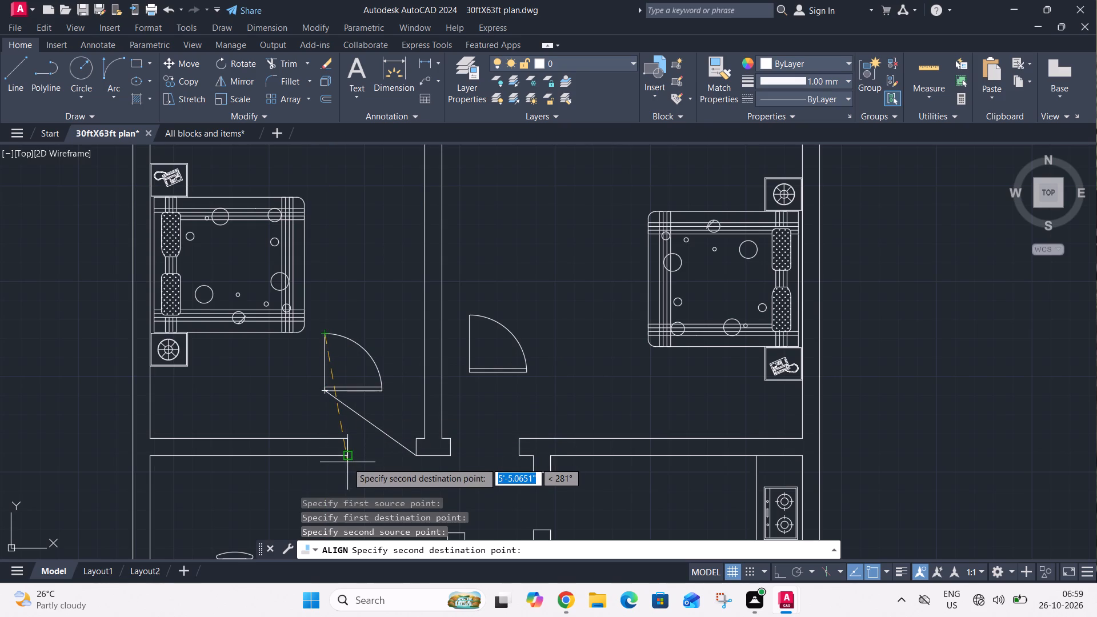
pyautogui.click(347, 456)
pyautogui.press('space')
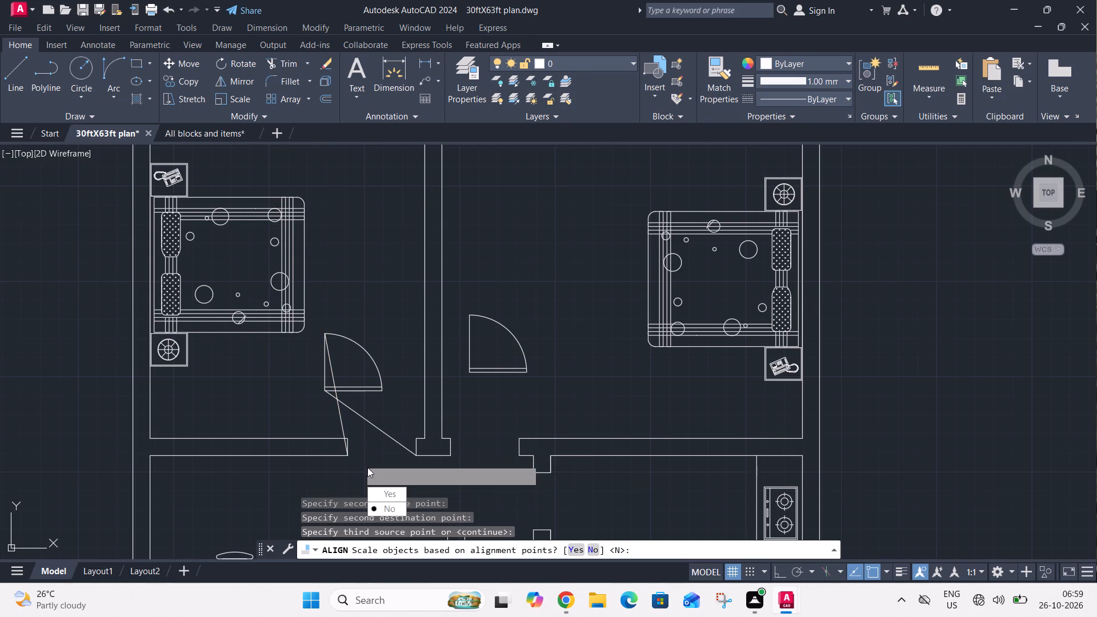
pyautogui.moveTo(389, 490); pyautogui.dragTo(358, 460)
# Align the right bedroom's door copy to its opening in the bottom wall, scaling it to fit between the jambs.
pyautogui.scroll(-1, 362, 427)
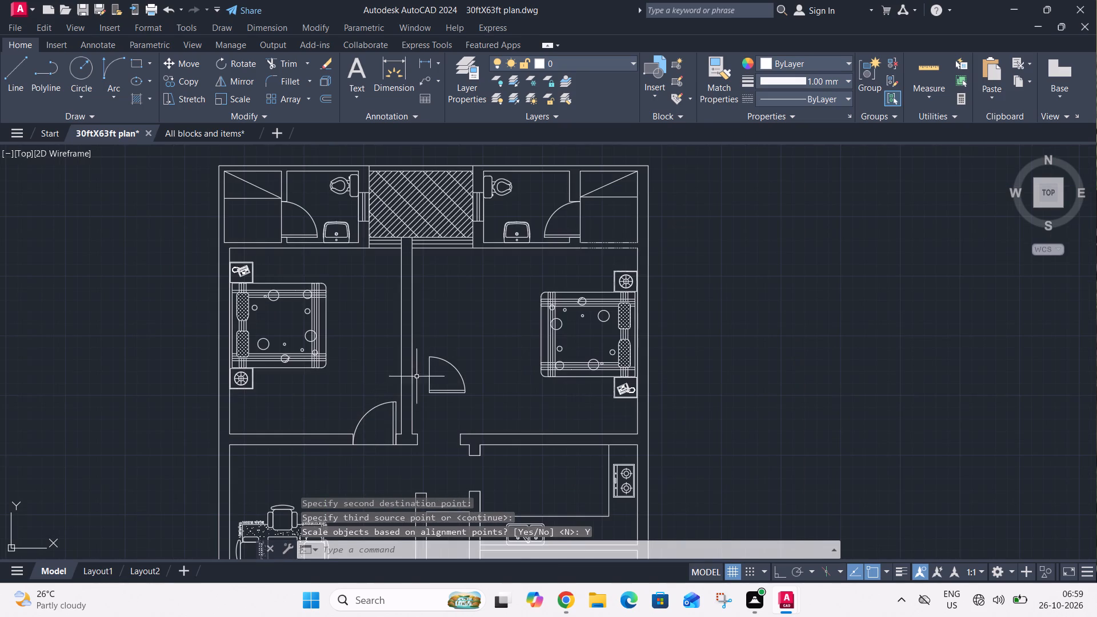
pyautogui.click(425, 347)
pyautogui.click(470, 397)
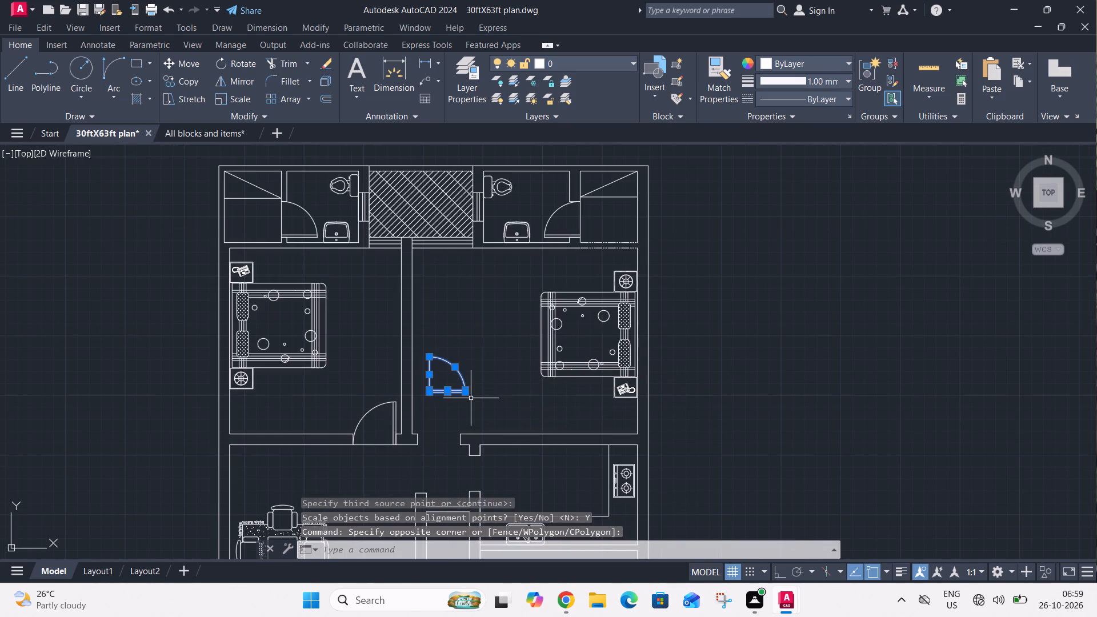
pyautogui.write('al')
pyautogui.press('space')
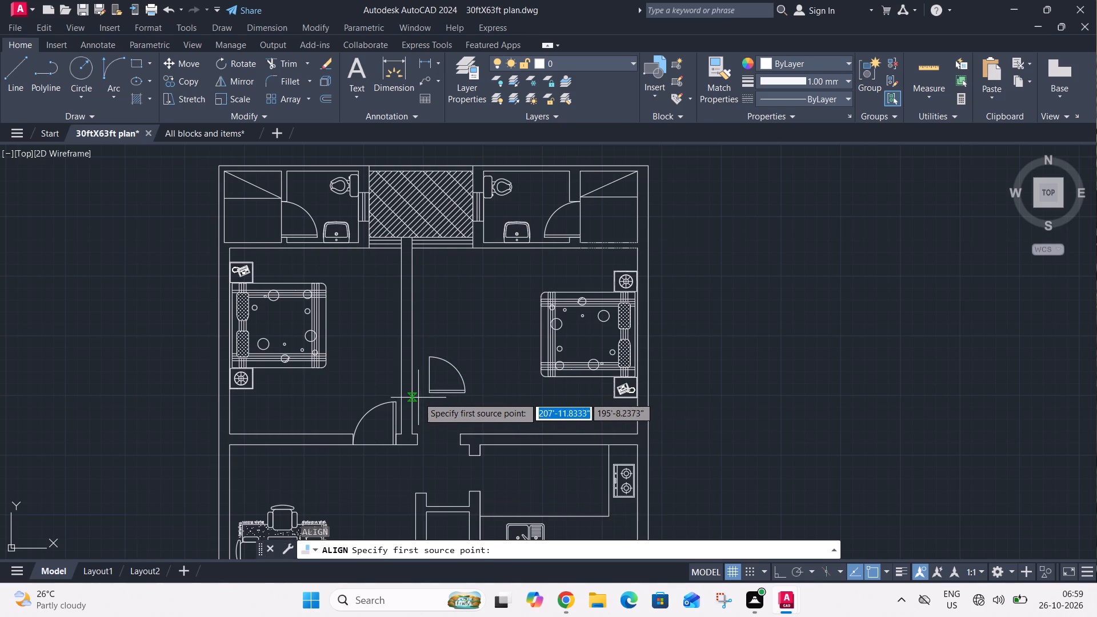
pyautogui.click(429, 392)
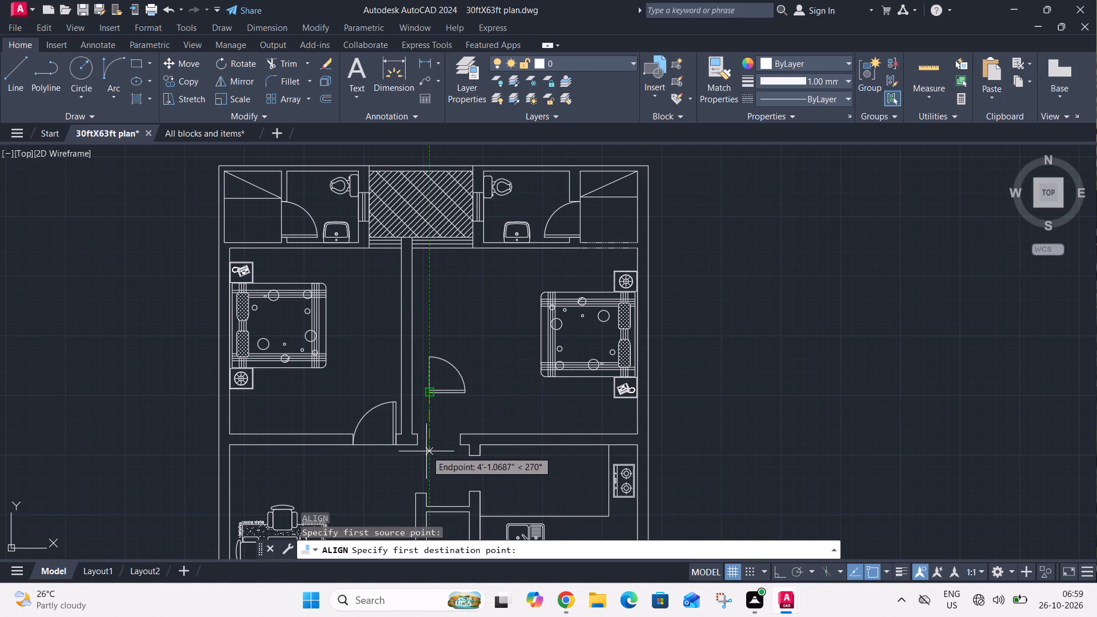
pyautogui.click(421, 447)
pyautogui.click(430, 357)
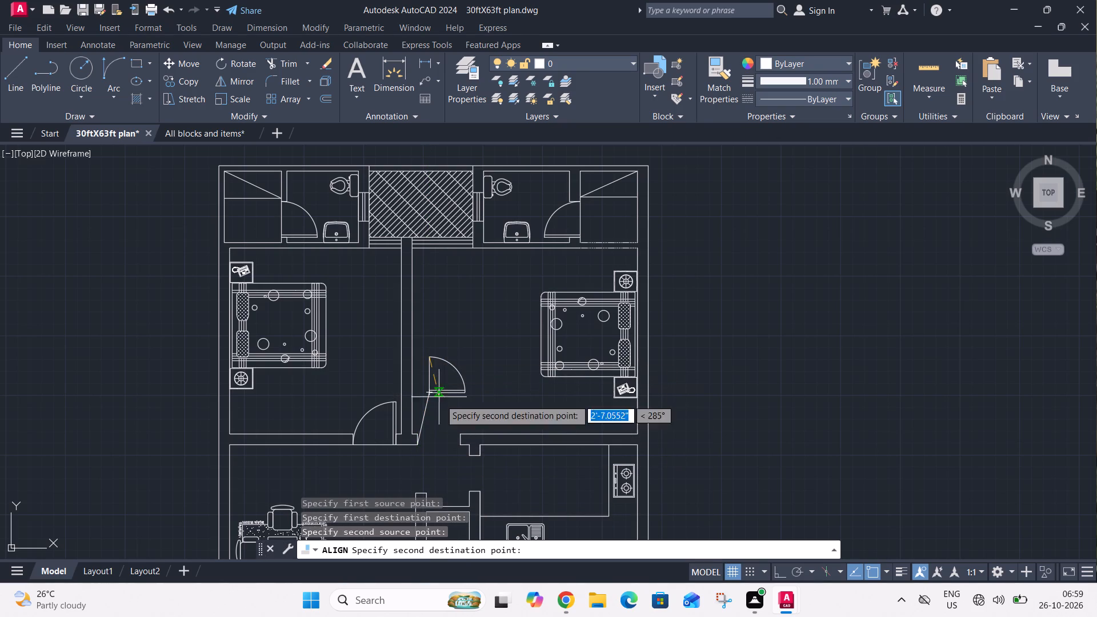
pyautogui.click(457, 446)
pyautogui.press('space')
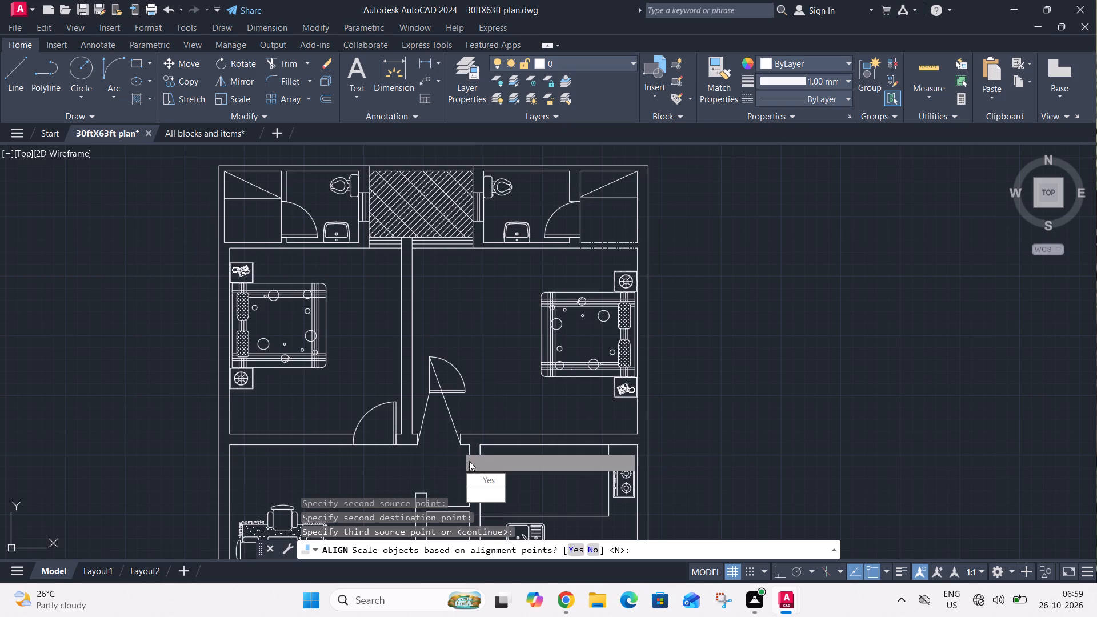
pyautogui.moveTo(479, 475); pyautogui.dragTo(457, 446)
# Mirror the right bedroom's fitted door across the opening line so it swings into the bedroom, erasing the source objects.
pyautogui.moveTo(446, 452); pyautogui.dragTo(450, 367, button='middle')
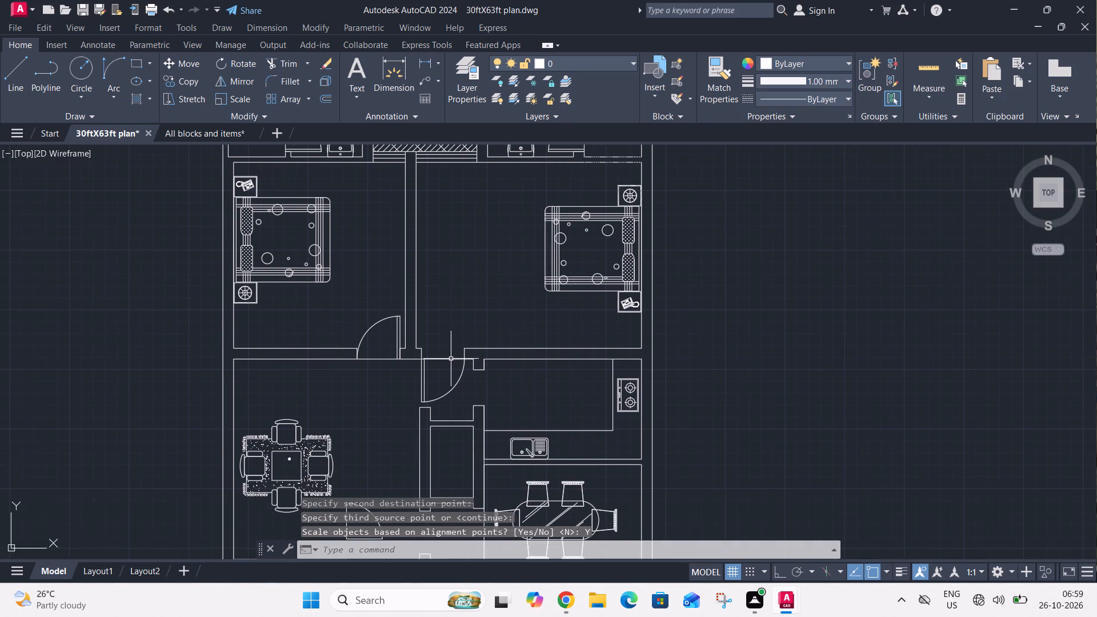
pyautogui.scroll(2, 451, 359)
pyautogui.click(449, 350)
pyautogui.click(419, 391)
pyautogui.click(418, 398)
pyautogui.click(342, 424)
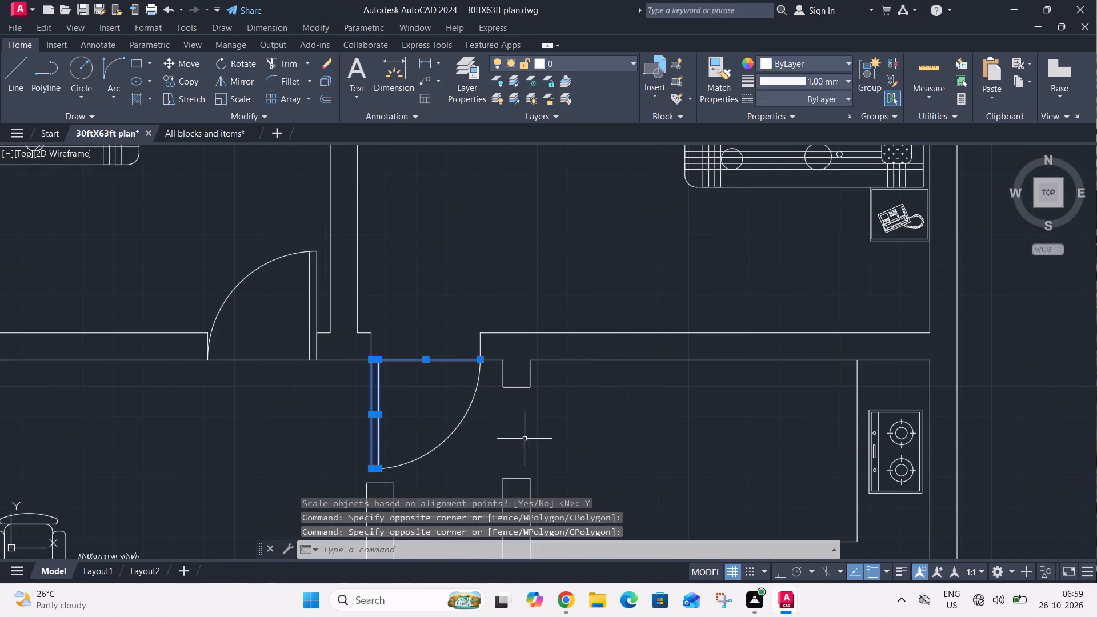
pyautogui.click(525, 439)
pyautogui.click(434, 436)
pyautogui.press('m')
pyautogui.write('i')
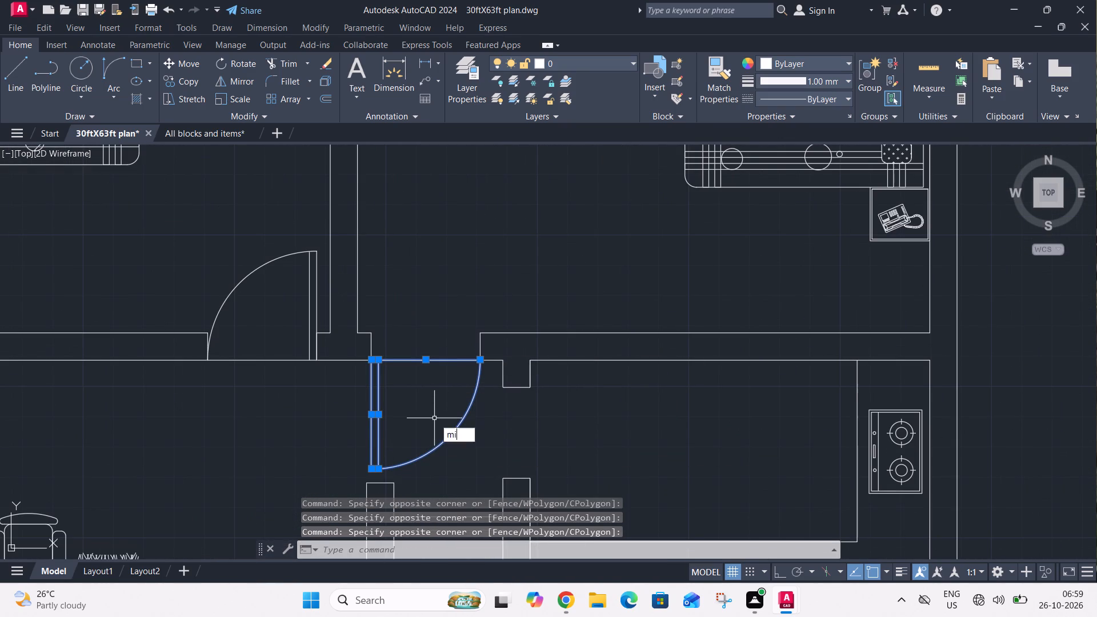
pyautogui.press('space')
pyautogui.click(476, 361)
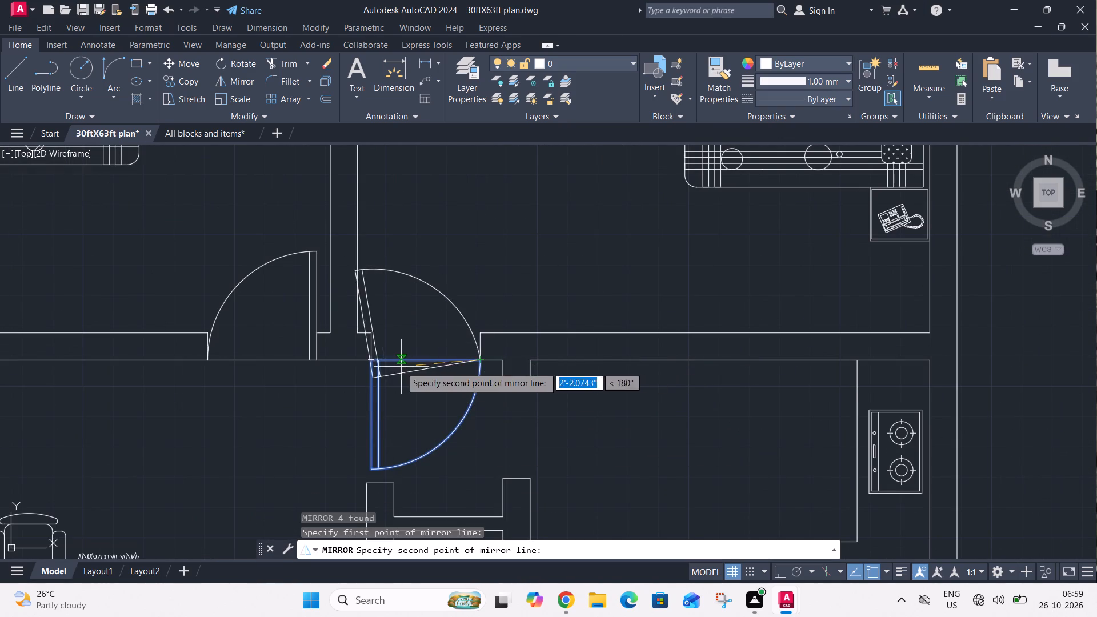
pyautogui.click(367, 359)
pyautogui.moveTo(389, 393); pyautogui.dragTo(367, 359)
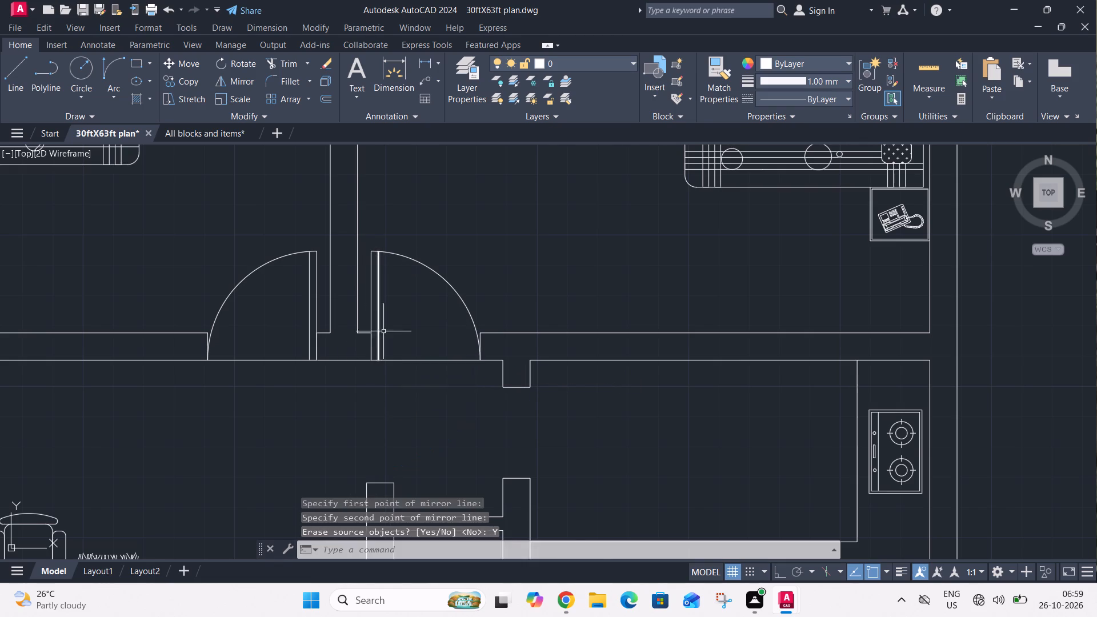
# Copy the spare door above the staircase into the kitchen, freely placed near the kitchen's door opening.
pyautogui.scroll(-2, 386, 328)
pyautogui.moveTo(430, 355); pyautogui.dragTo(413, 301, button='middle')
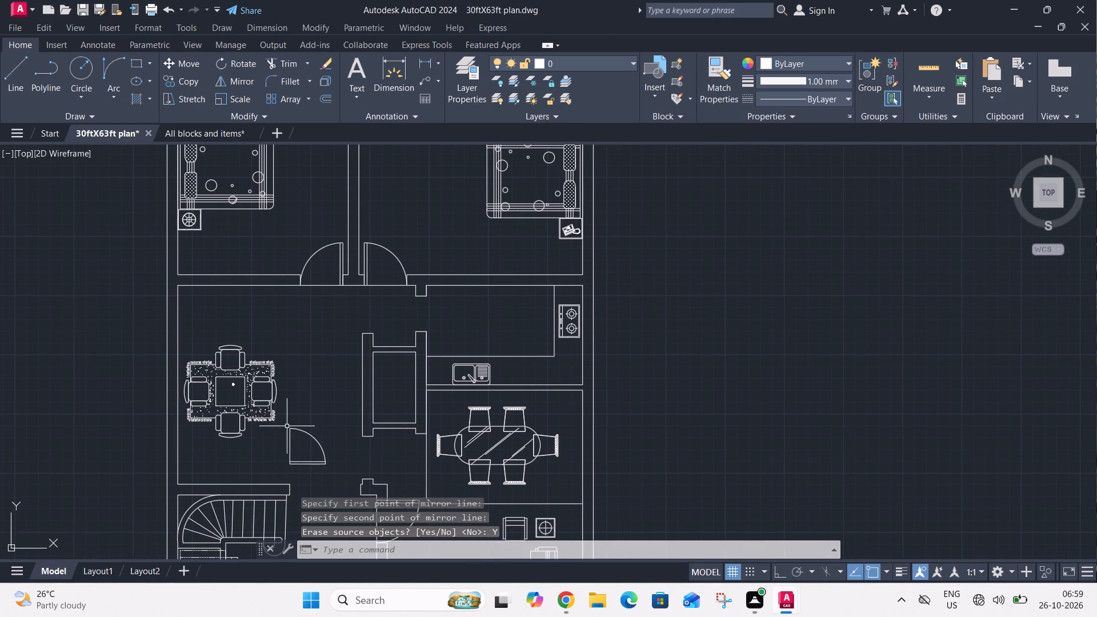
pyautogui.click(287, 424)
pyautogui.click(326, 464)
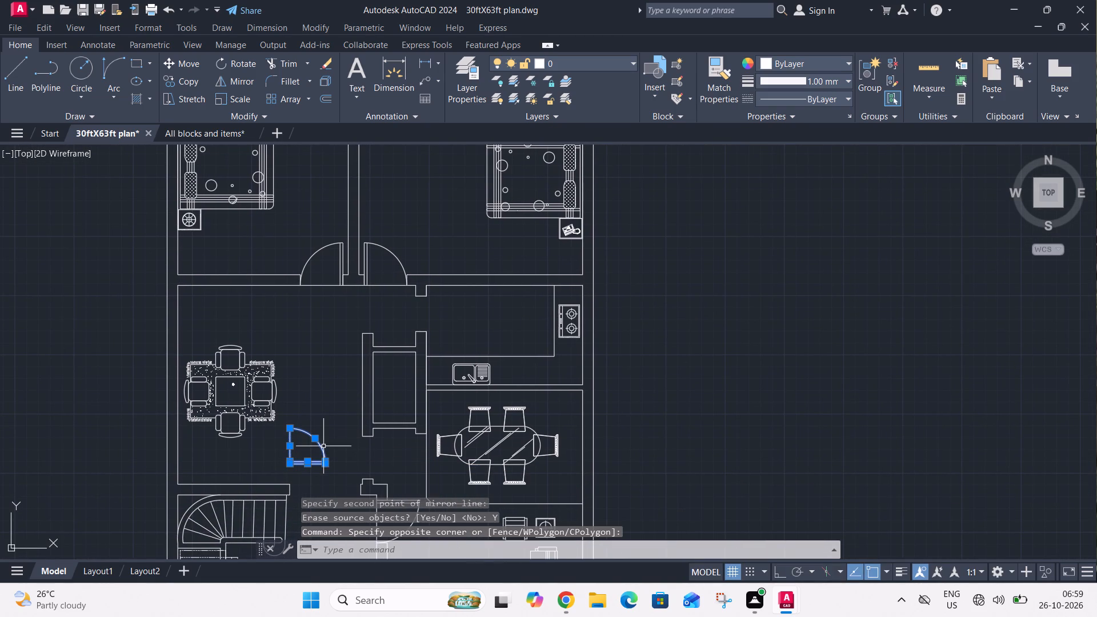
pyautogui.press('c')
pyautogui.press('o')
pyautogui.press('space')
pyautogui.click(321, 444)
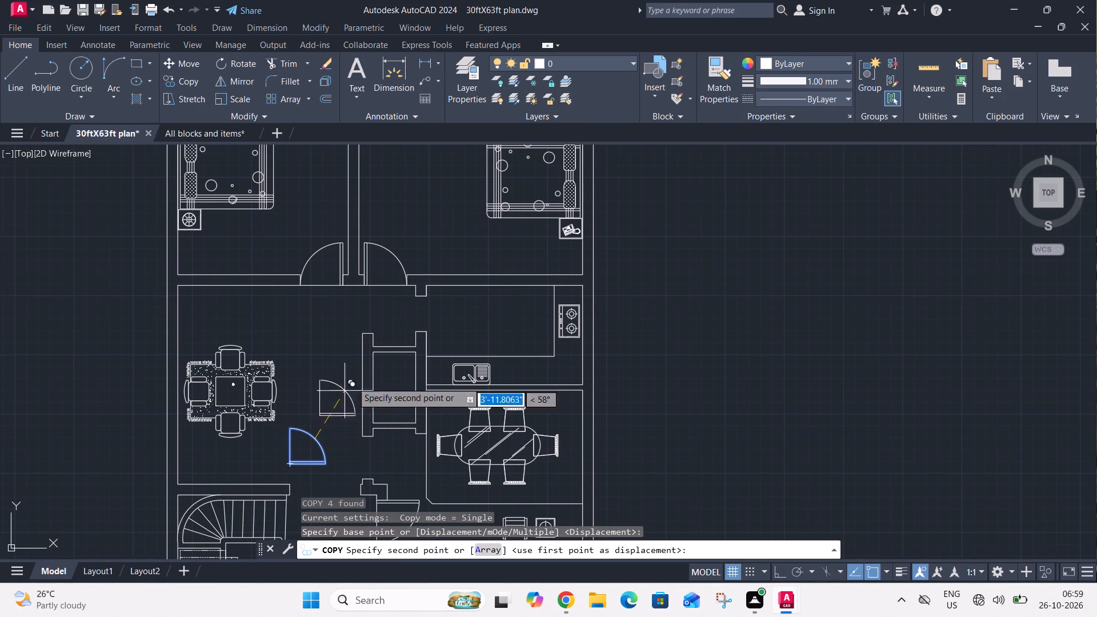
pyautogui.click(482, 307)
# Align the kitchen door copy to the opening in the kitchen's left wall, scaling it to fit between the jambs.
pyautogui.scroll(1, 462, 293)
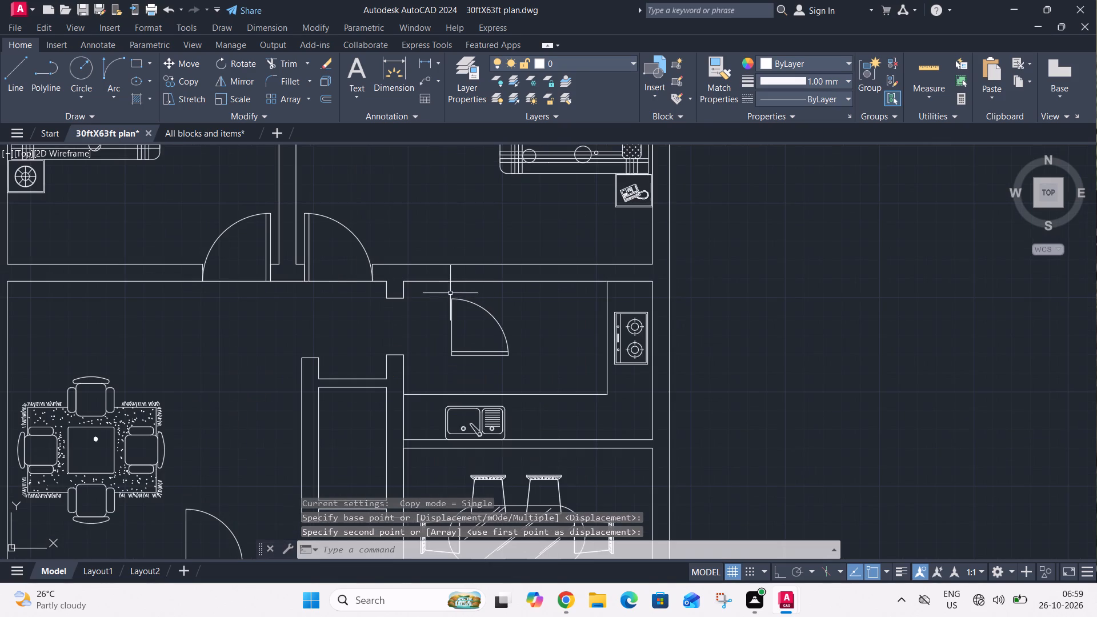
pyautogui.click(441, 294)
pyautogui.click(515, 368)
pyautogui.press('a')
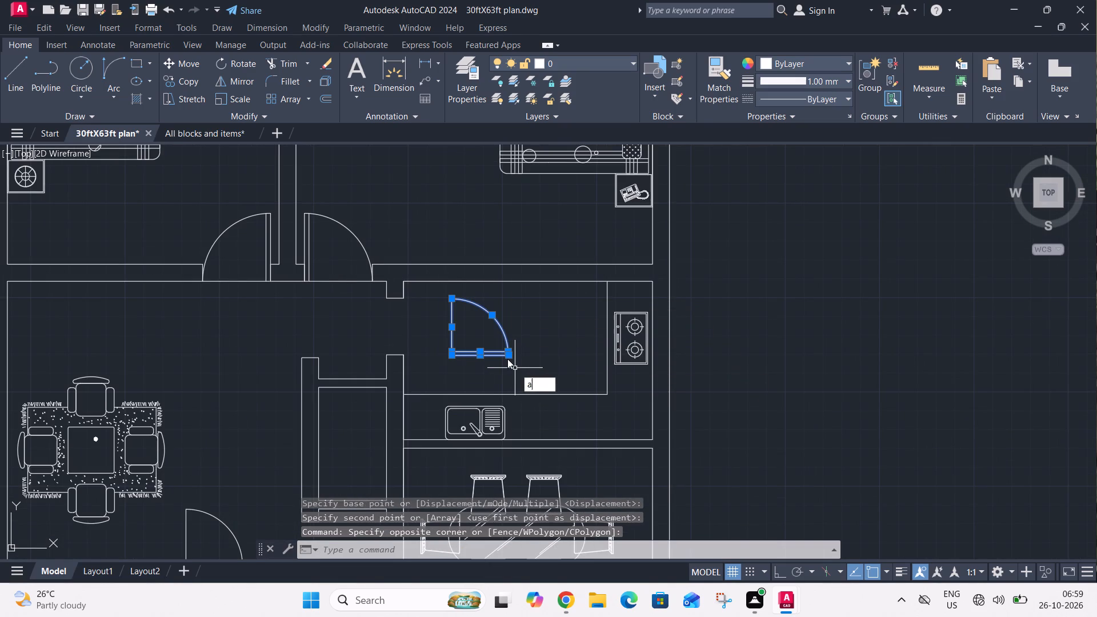
pyautogui.press('l')
pyautogui.press('space')
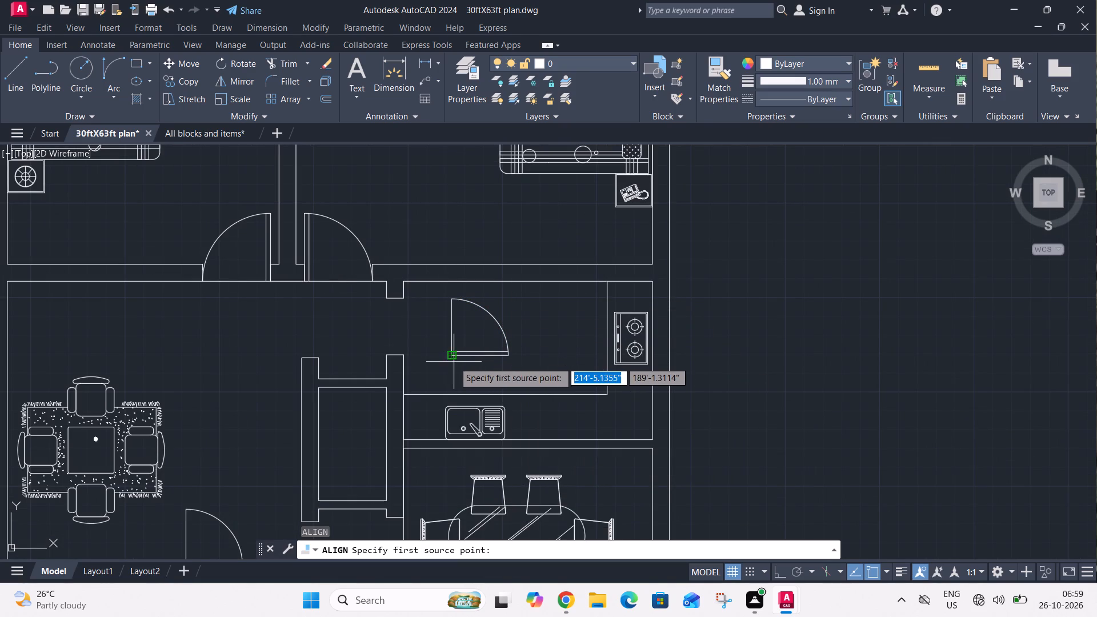
pyautogui.click(453, 359)
pyautogui.click(386, 298)
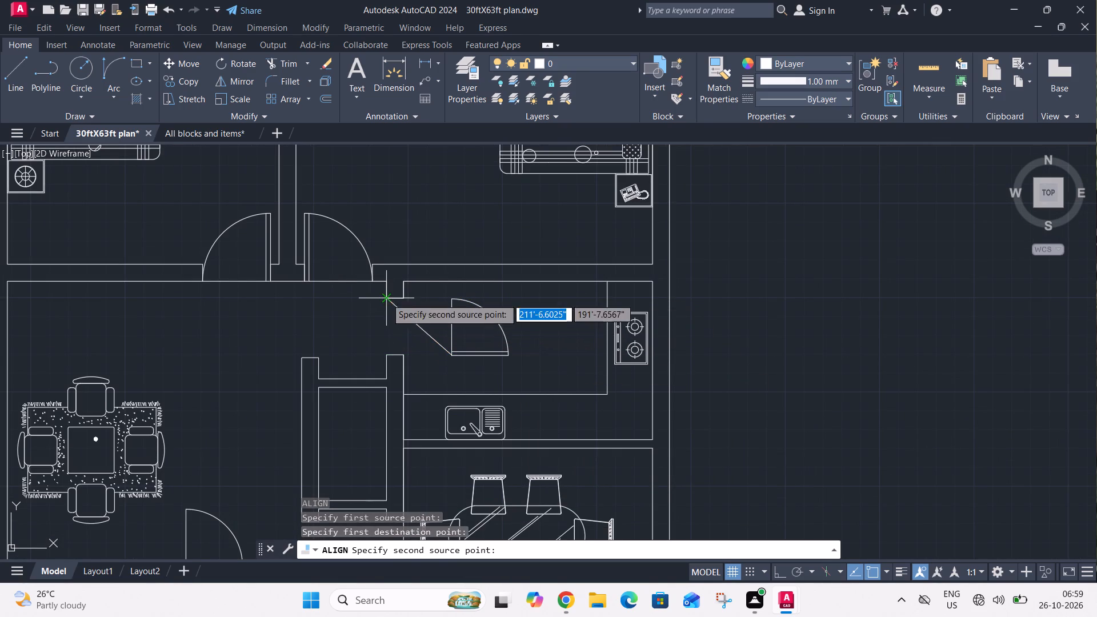
pyautogui.click(451, 295)
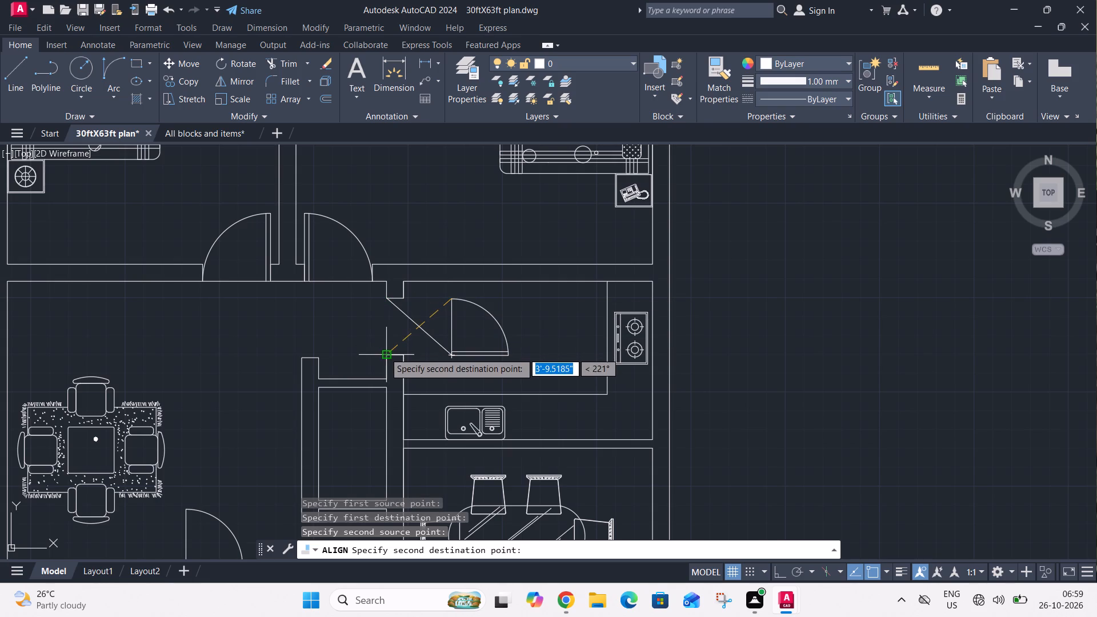
pyautogui.click(385, 352)
pyautogui.press('space')
pyautogui.moveTo(488, 399); pyautogui.dragTo(463, 363)
# Mirror the fitted kitchen door across the opening line so it swings into the kitchen, erasing the source objects.
pyautogui.click(367, 291)
pyautogui.click(343, 331)
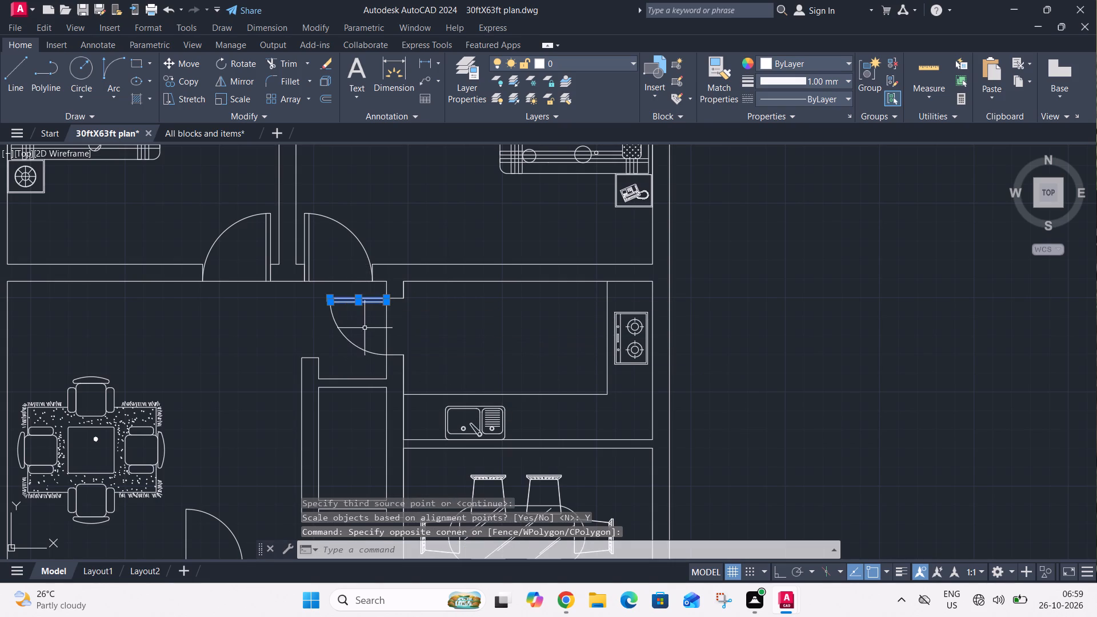
pyautogui.click(405, 319)
pyautogui.click(339, 339)
pyautogui.write('mi')
pyautogui.press('space')
pyautogui.click(390, 354)
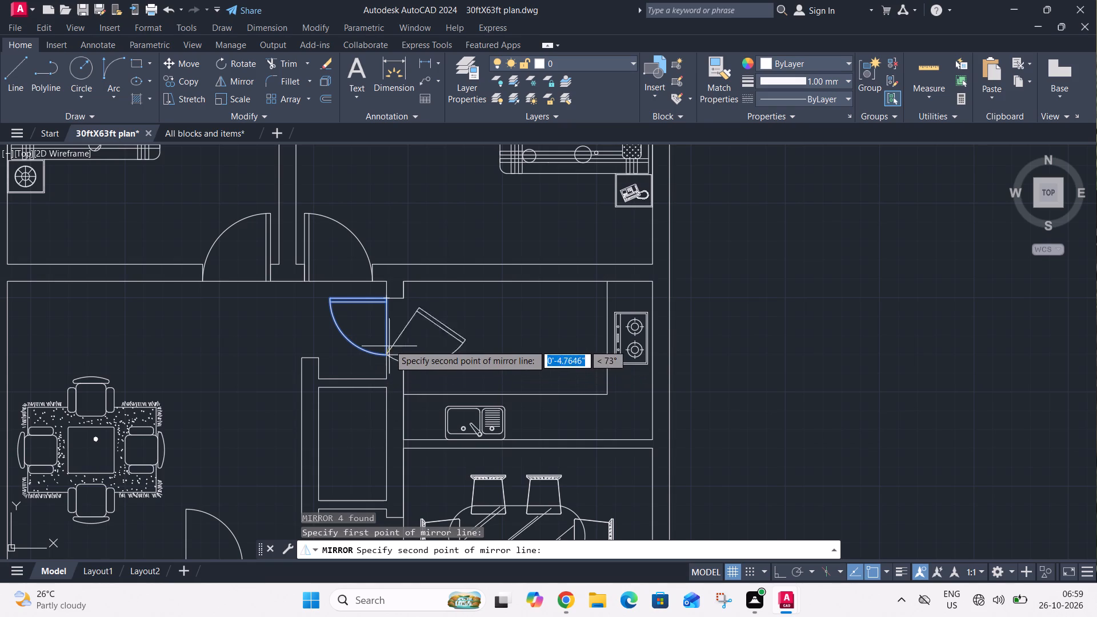
pyautogui.click(385, 299)
pyautogui.moveTo(396, 335); pyautogui.dragTo(385, 299)
# Move the spare door above the staircase out of the plan to the empty space beyond the right outer wall.
pyautogui.scroll(-3, 386, 299)
pyautogui.scroll(2, 335, 352)
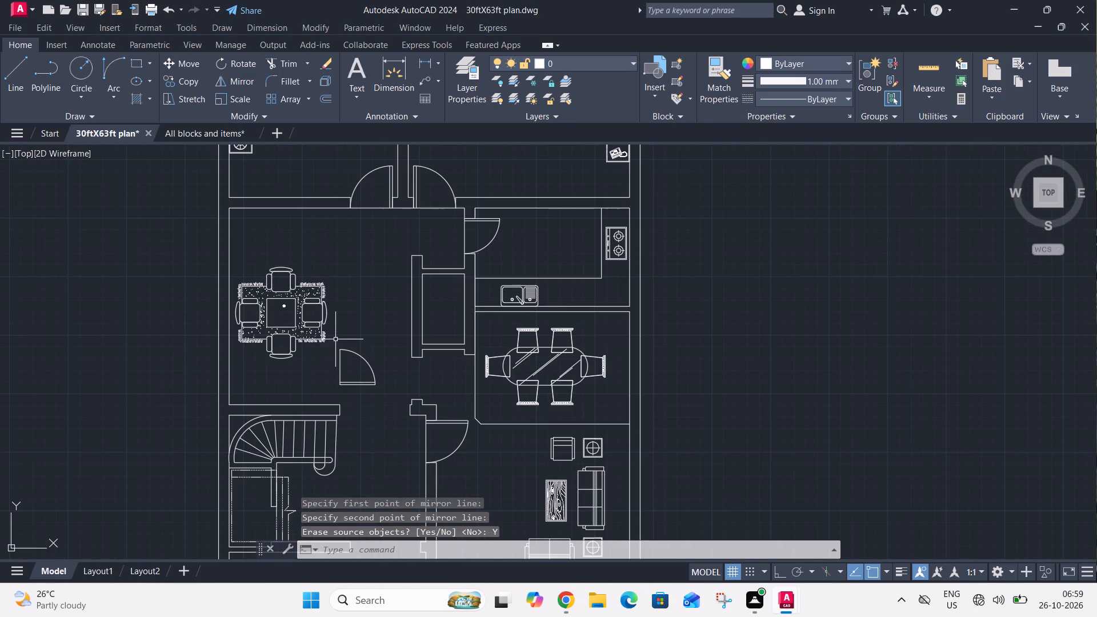
pyautogui.click(335, 339)
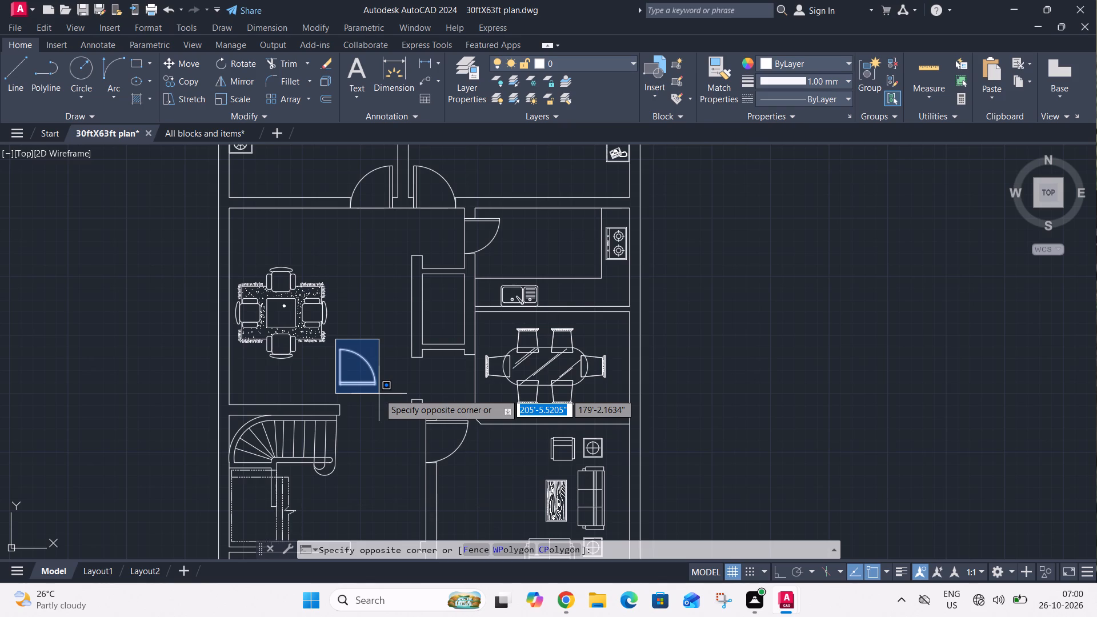
pyautogui.click(379, 394)
pyautogui.write('m')
pyautogui.press('space')
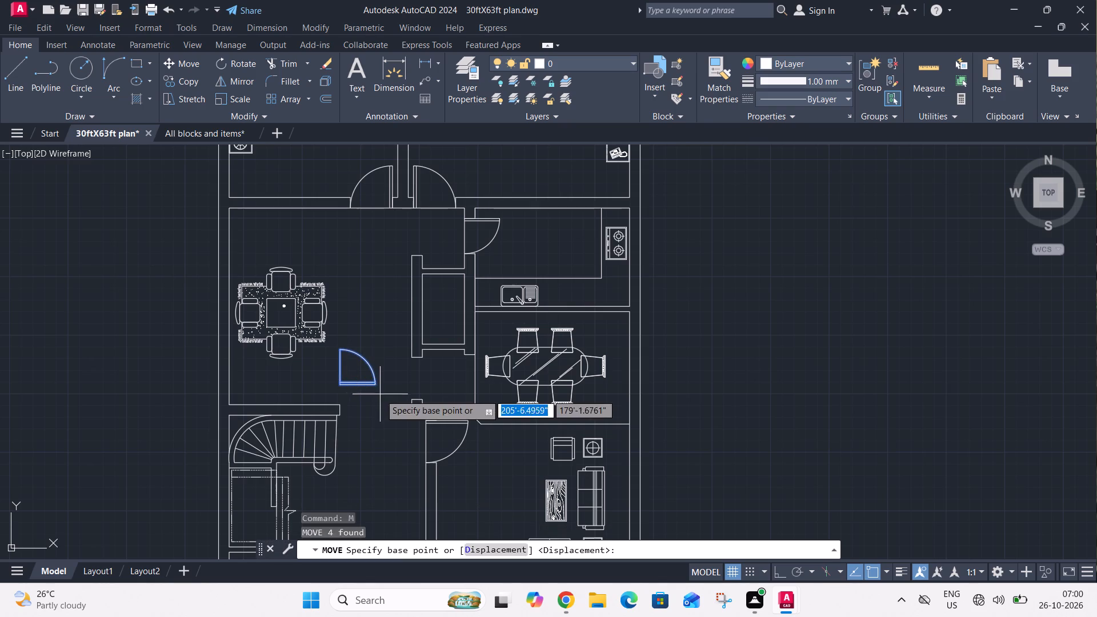
pyautogui.click(370, 384)
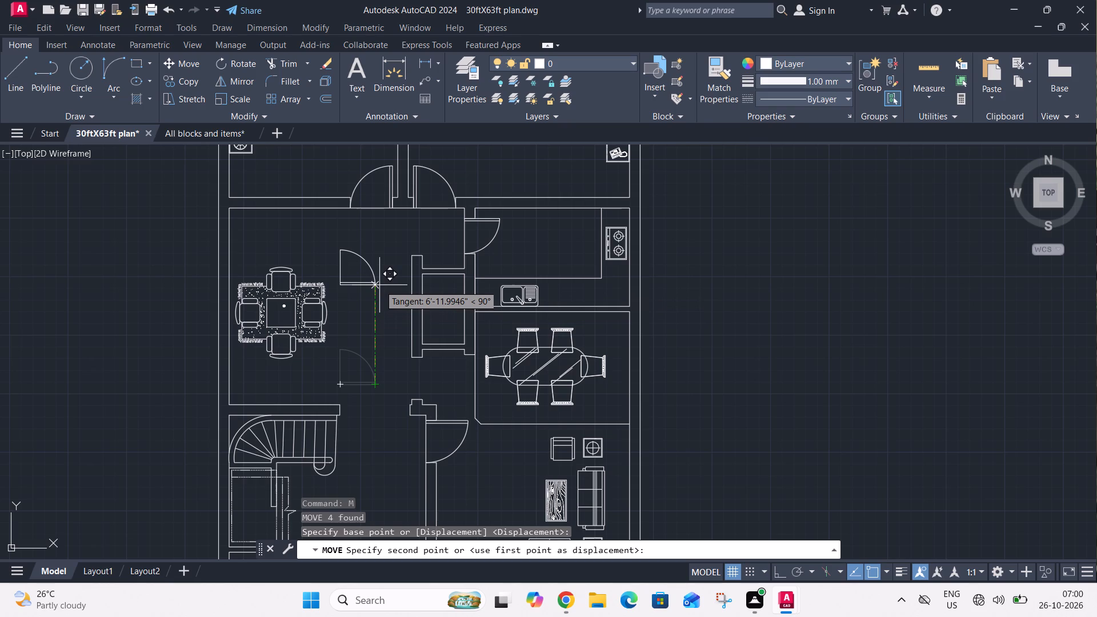
pyautogui.click(747, 350)
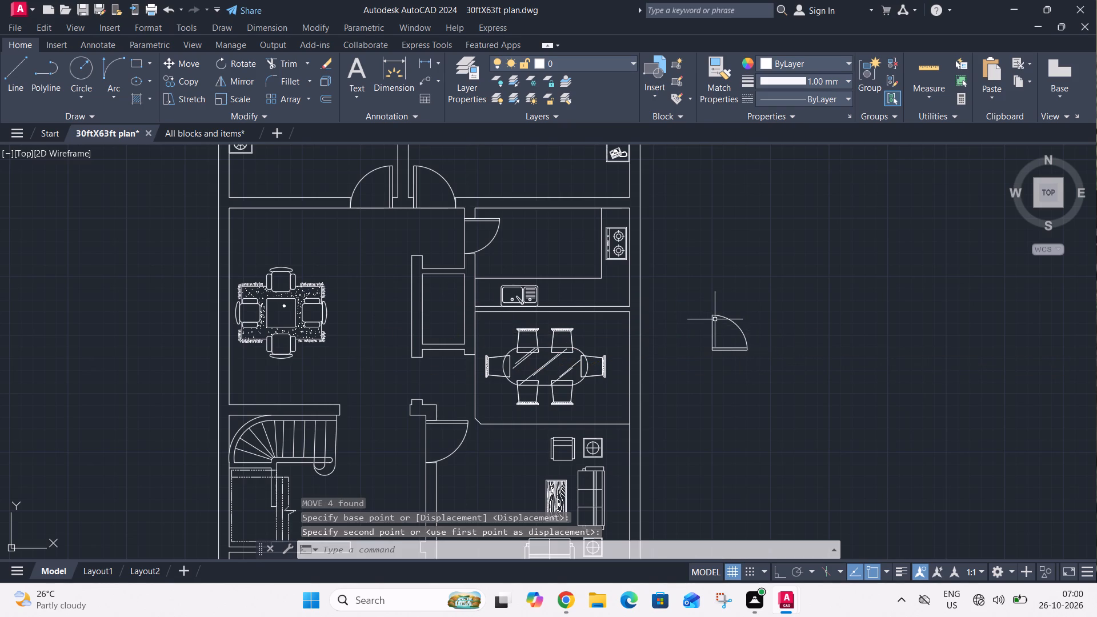
# Rotate the spare door beyond the right outer wall 90° counterclockwise about the free end of its leaf.
pyautogui.click(702, 303)
pyautogui.click(765, 387)
pyautogui.press('e')
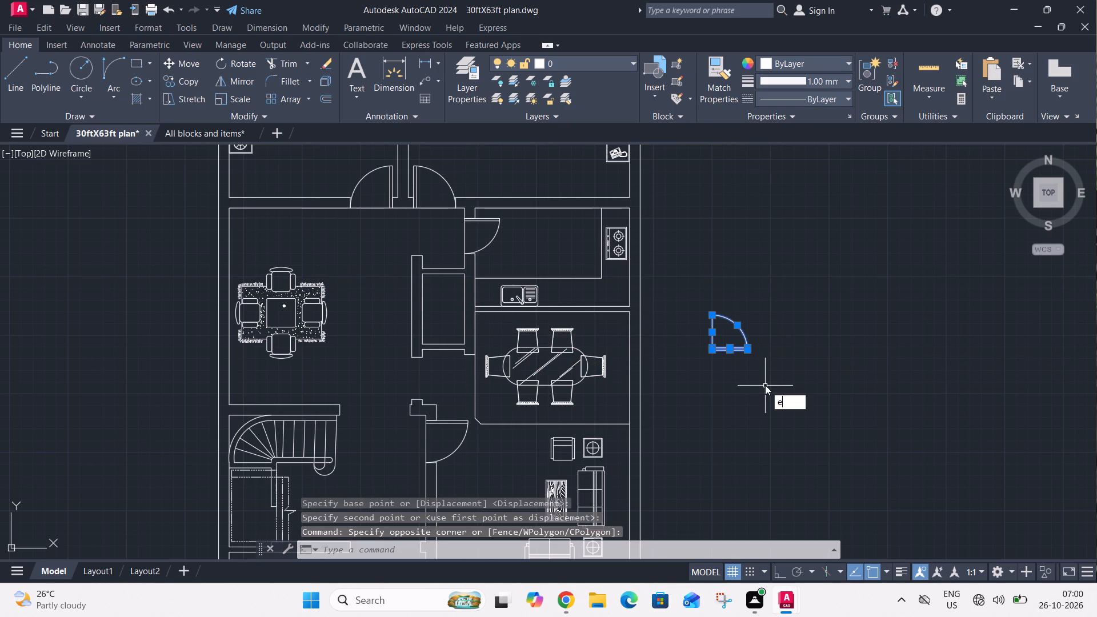
pyautogui.press('BackSpace')
pyautogui.write('ro')
pyautogui.press('space')
pyautogui.press('F8')
pyautogui.click(747, 347)
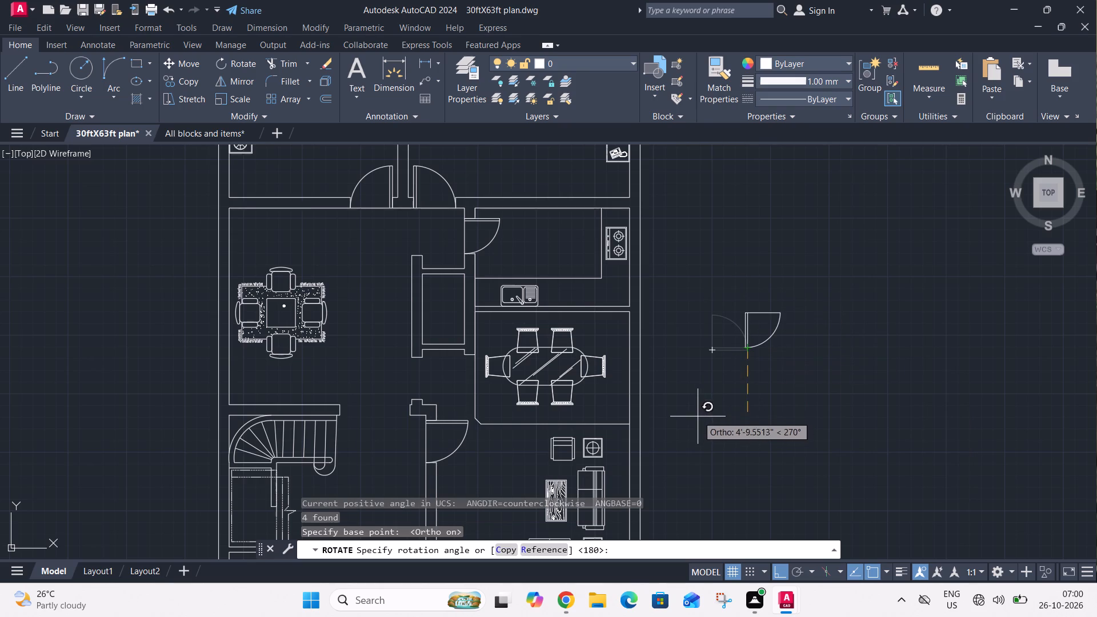
pyautogui.click(769, 274)
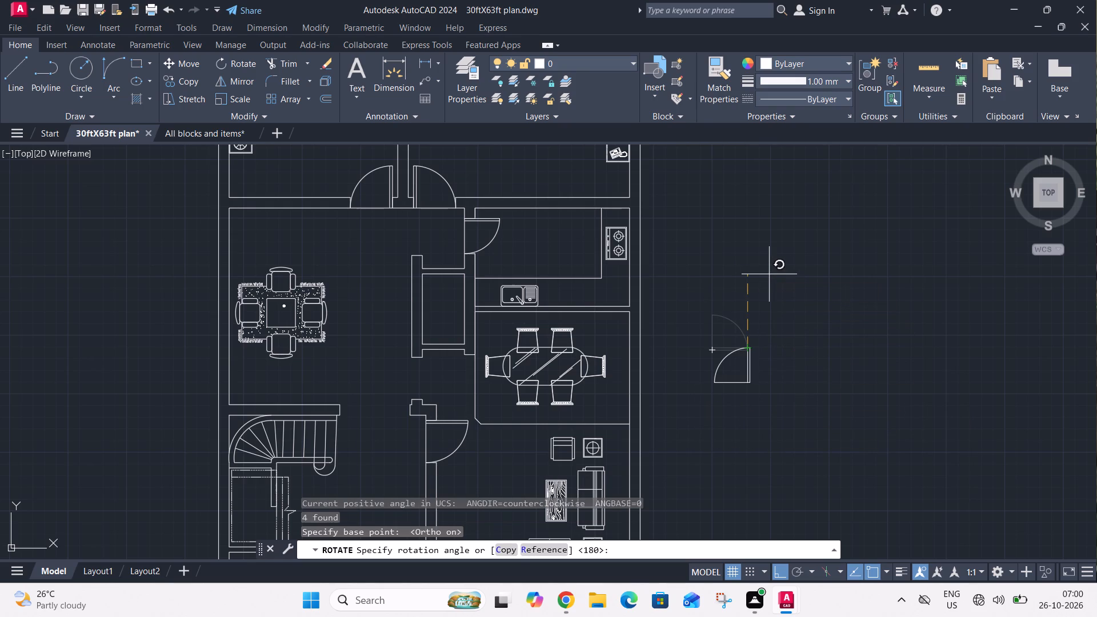
# Mirror the rotated spare door about a vertical line through its arc's end, keeping the source, to form a double door.
pyautogui.click(695, 312)
pyautogui.click(765, 407)
pyautogui.press('m')
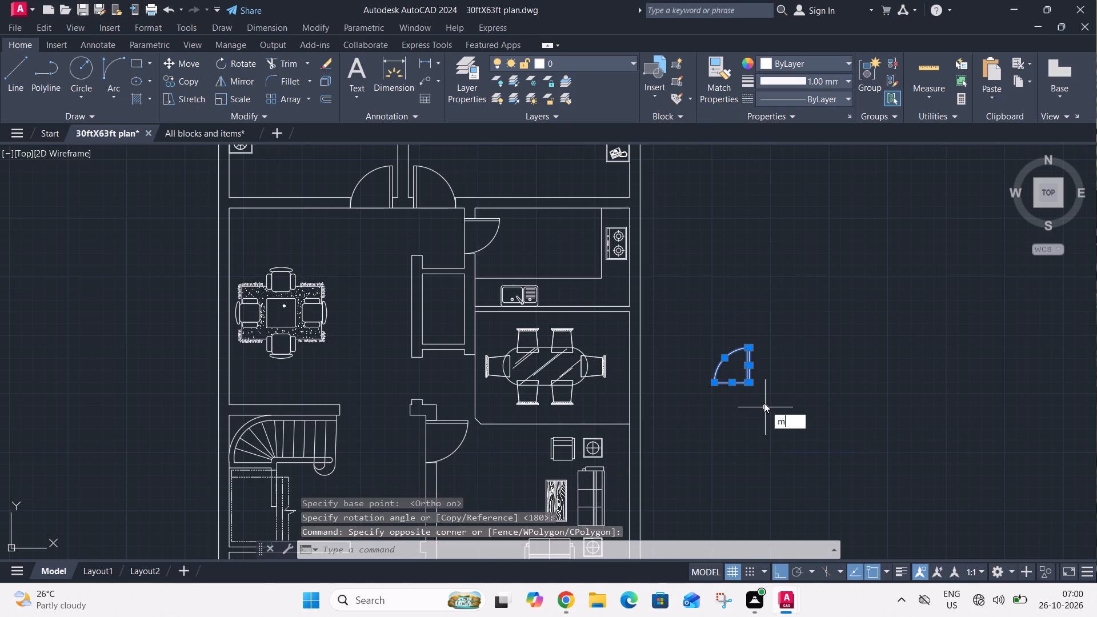
pyautogui.press('i')
pyautogui.press('space')
pyautogui.click(711, 383)
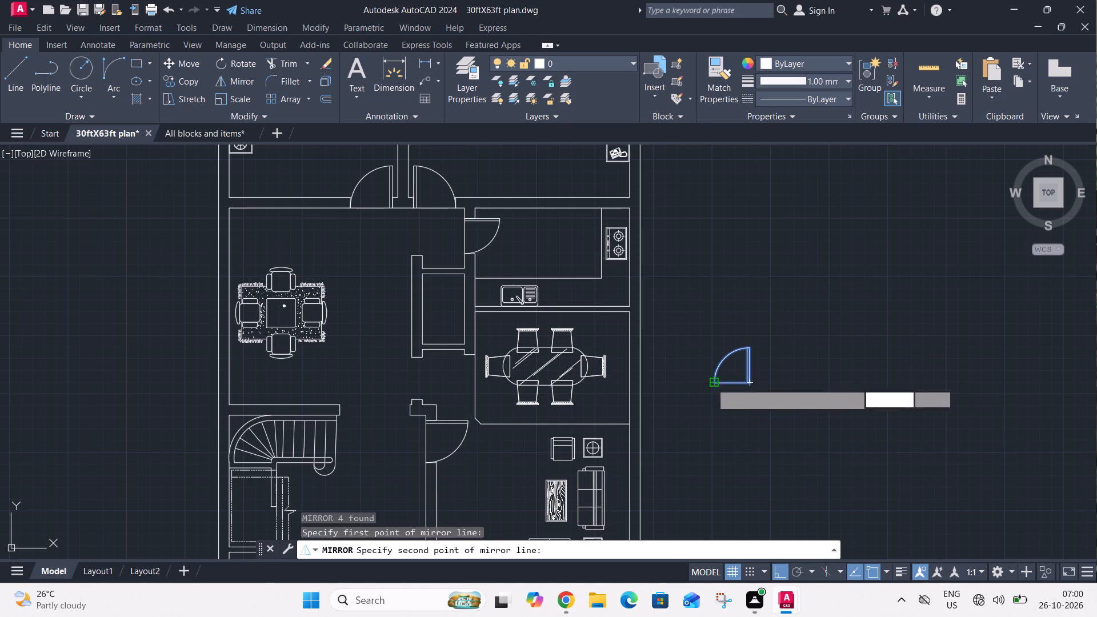
pyautogui.click(716, 303)
pyautogui.moveTo(743, 349); pyautogui.dragTo(716, 303)
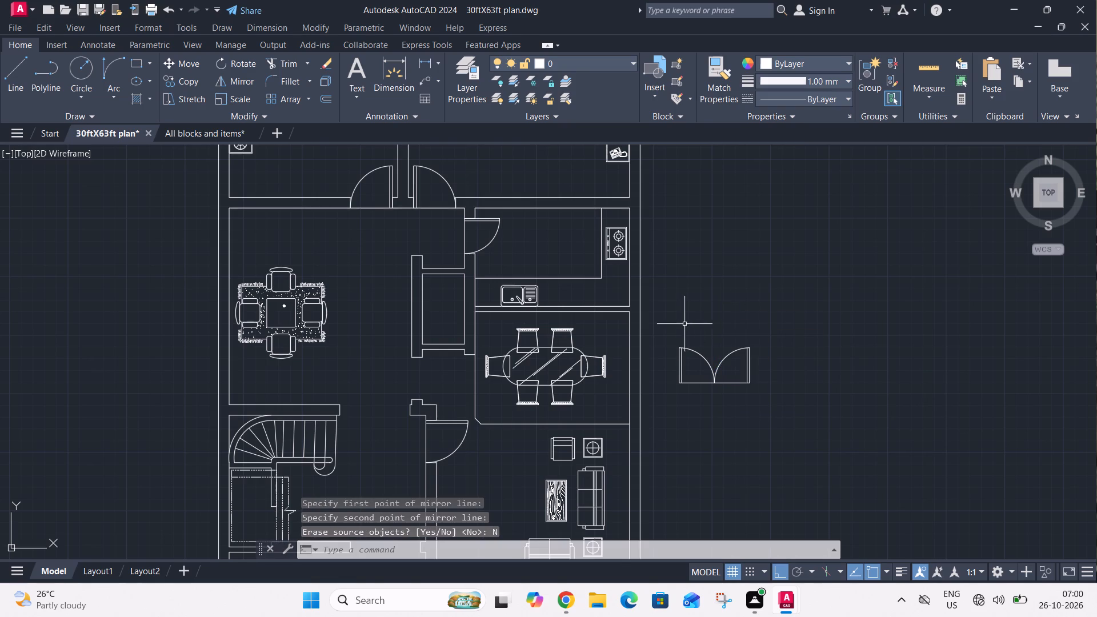
# Copy the double door into two openings: the one beside the wall above the staircase and the one in the wall behind the car porch.
pyautogui.click(670, 330)
pyautogui.click(773, 398)
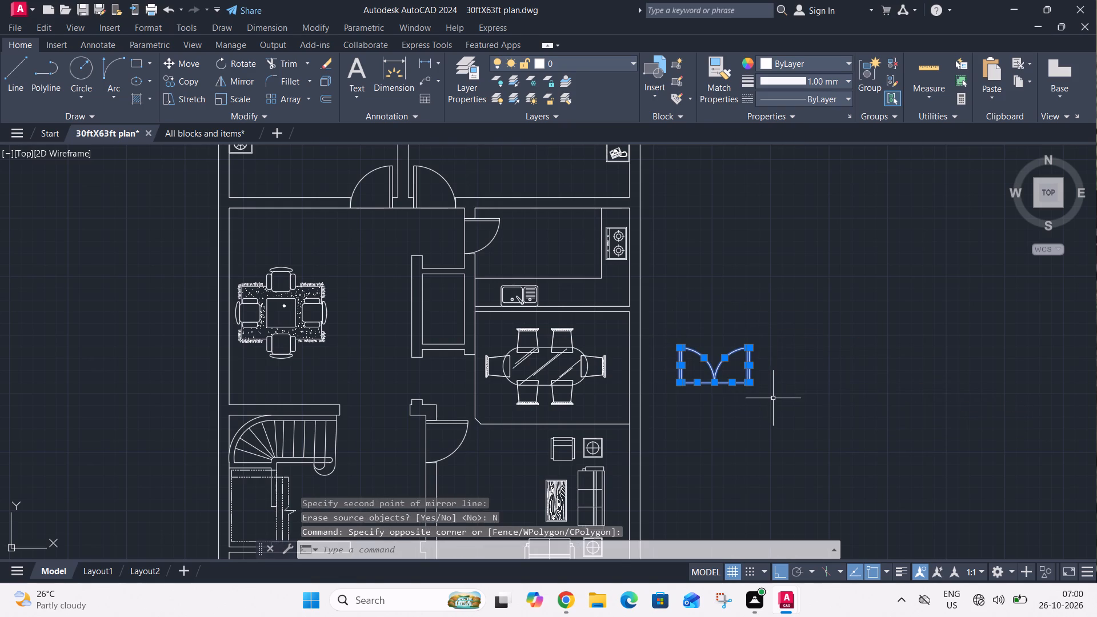
pyautogui.press('c')
pyautogui.press('o')
pyautogui.press('space')
pyautogui.write('m')
pyautogui.press('space')
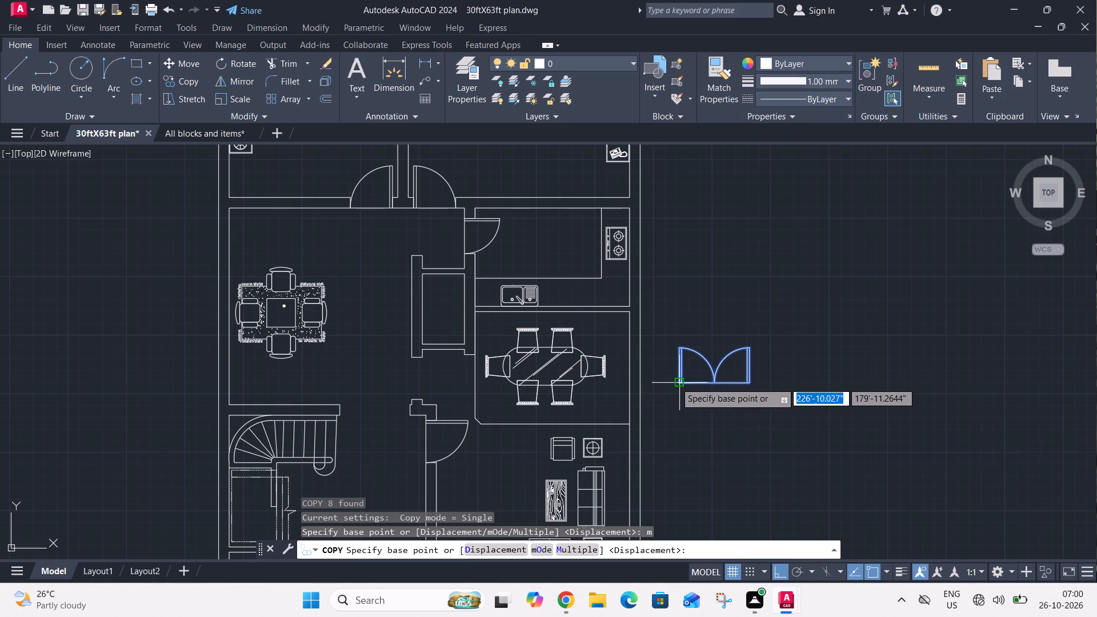
pyautogui.click(675, 382)
pyautogui.scroll(-2, 694, 323)
pyautogui.scroll(4, 552, 354)
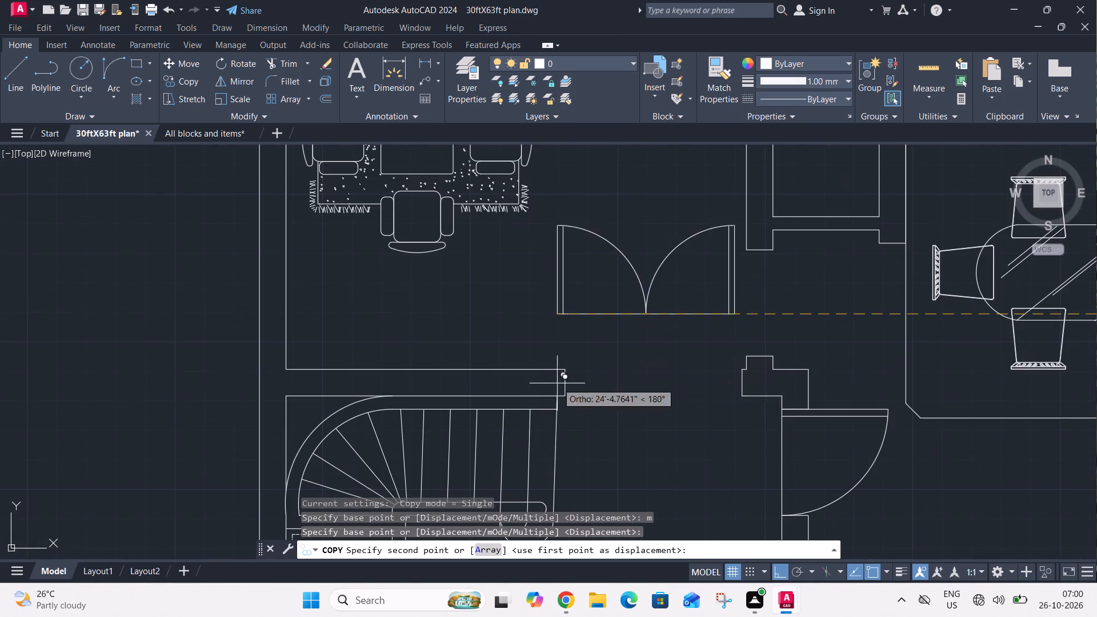
pyautogui.click(567, 398)
pyautogui.scroll(-3, 587, 364)
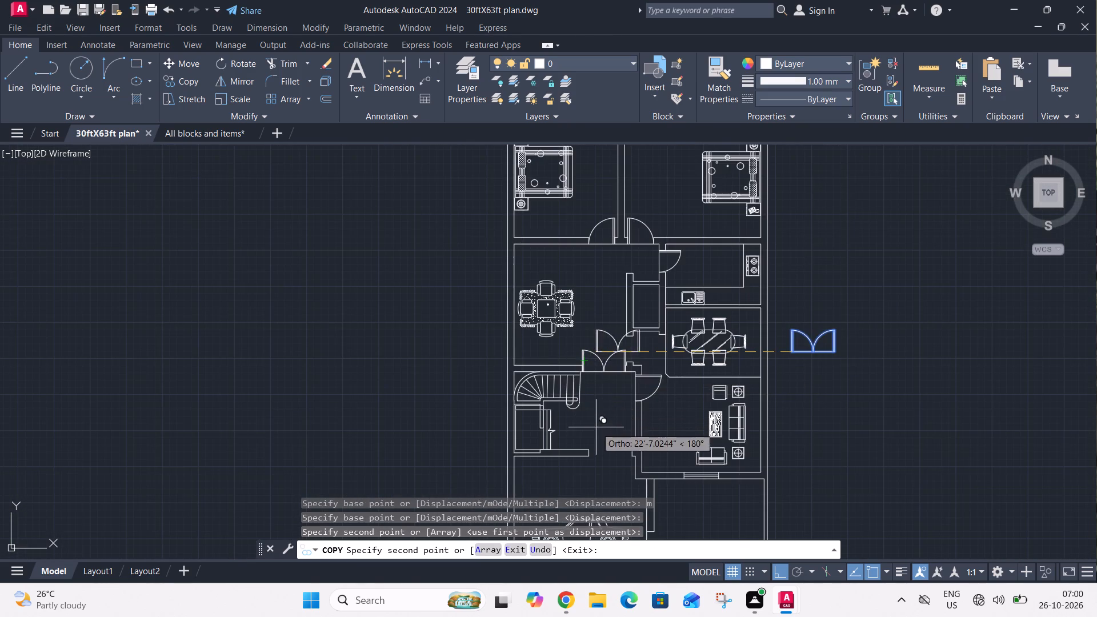
pyautogui.scroll(2, 596, 457)
pyautogui.click(575, 455)
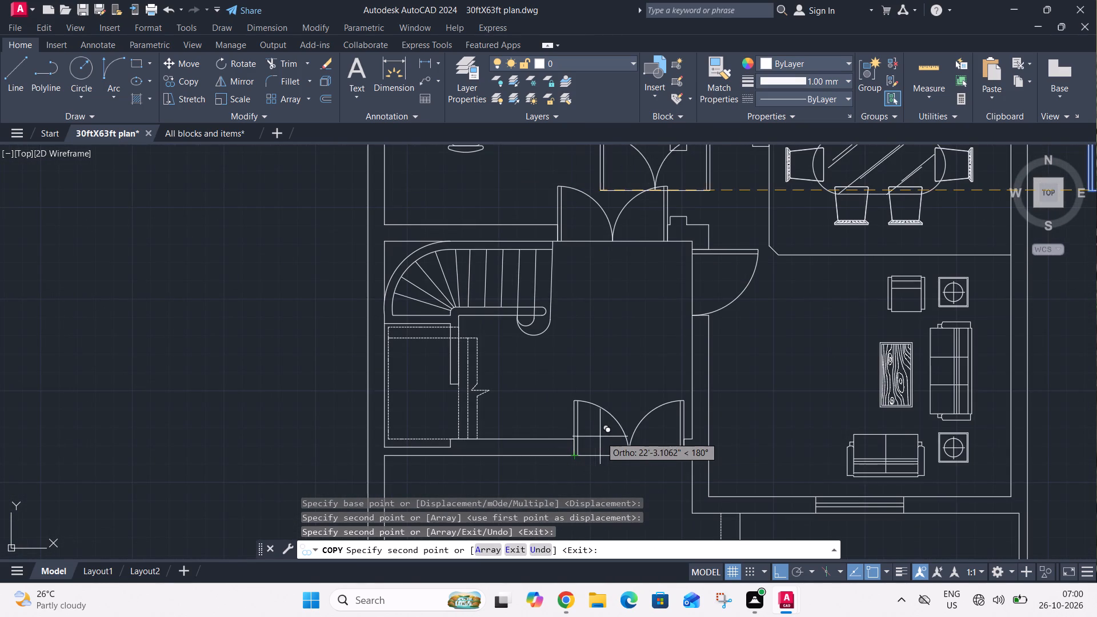
pyautogui.press('Escape')
# Offset the left bathroom's inner left wall line 2" into the room.
pyautogui.scroll(-3, 607, 420)
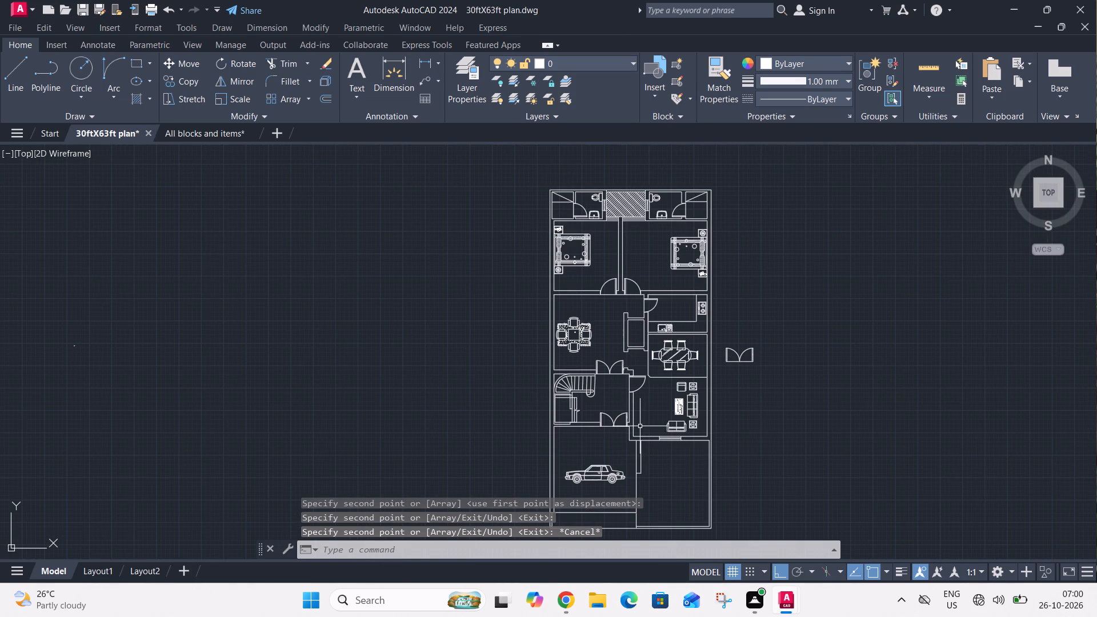
pyautogui.moveTo(640, 427); pyautogui.dragTo(564, 429, button='middle')
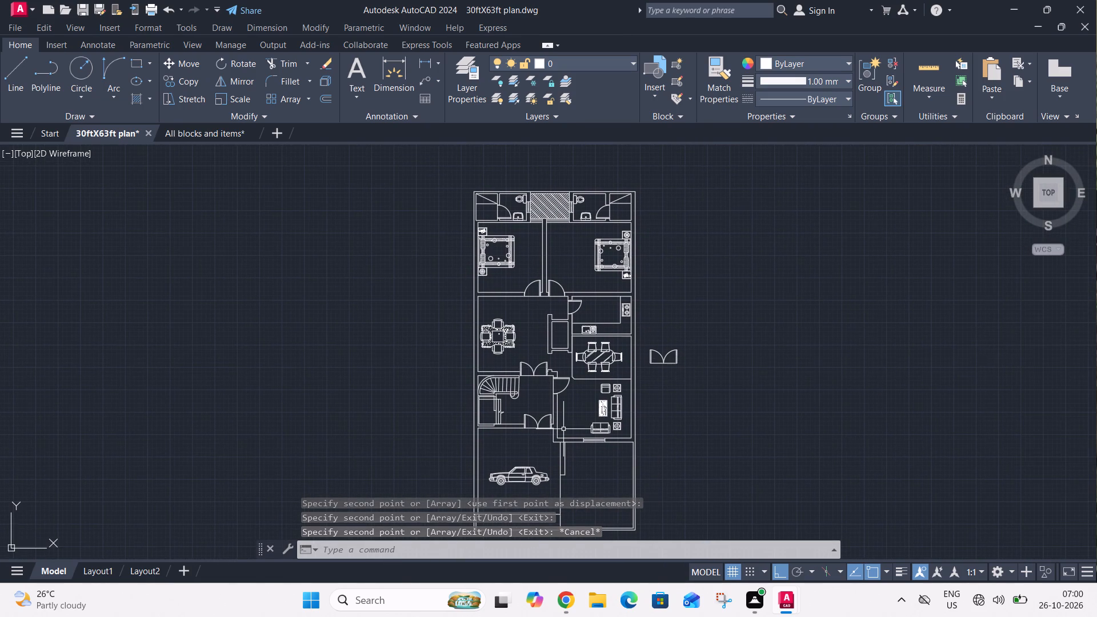
pyautogui.moveTo(563, 429); pyautogui.dragTo(608, 599, button='middle')
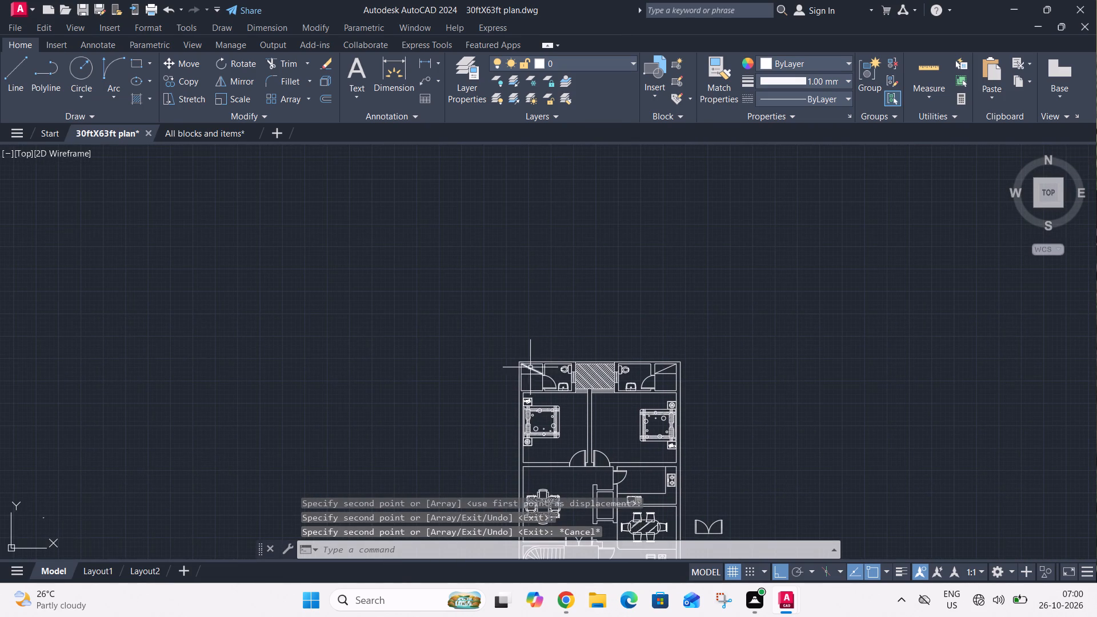
pyautogui.scroll(4, 530, 367)
pyautogui.write('o')
pyautogui.press('space')
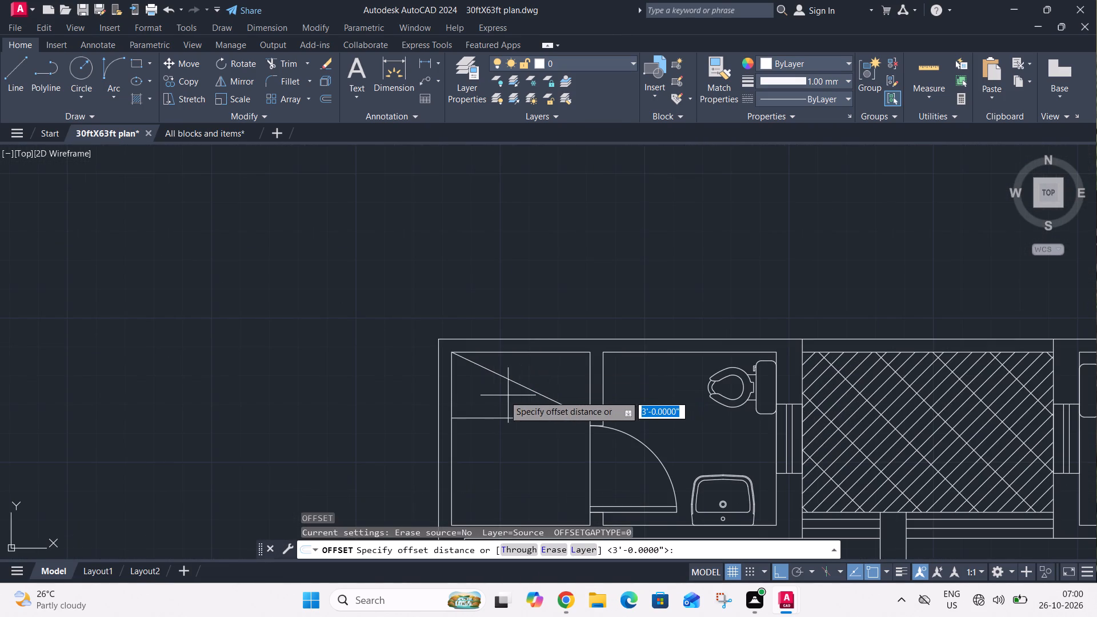
pyautogui.write('2"')
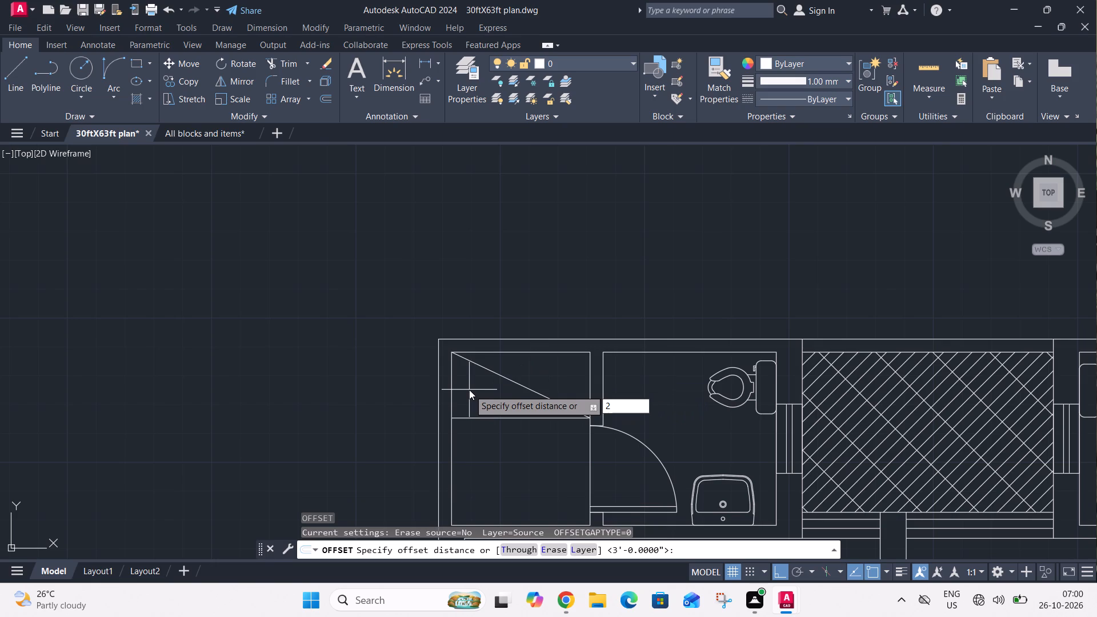
pyautogui.press('Return')
pyautogui.scroll(1, 447, 396)
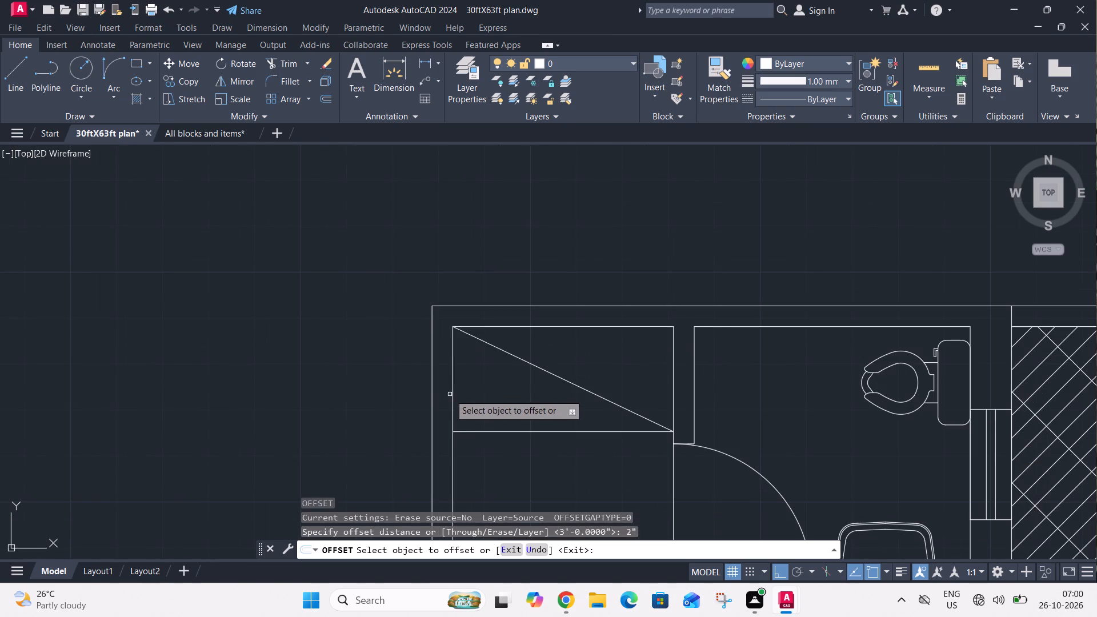
pyautogui.click(454, 391)
pyautogui.click(469, 390)
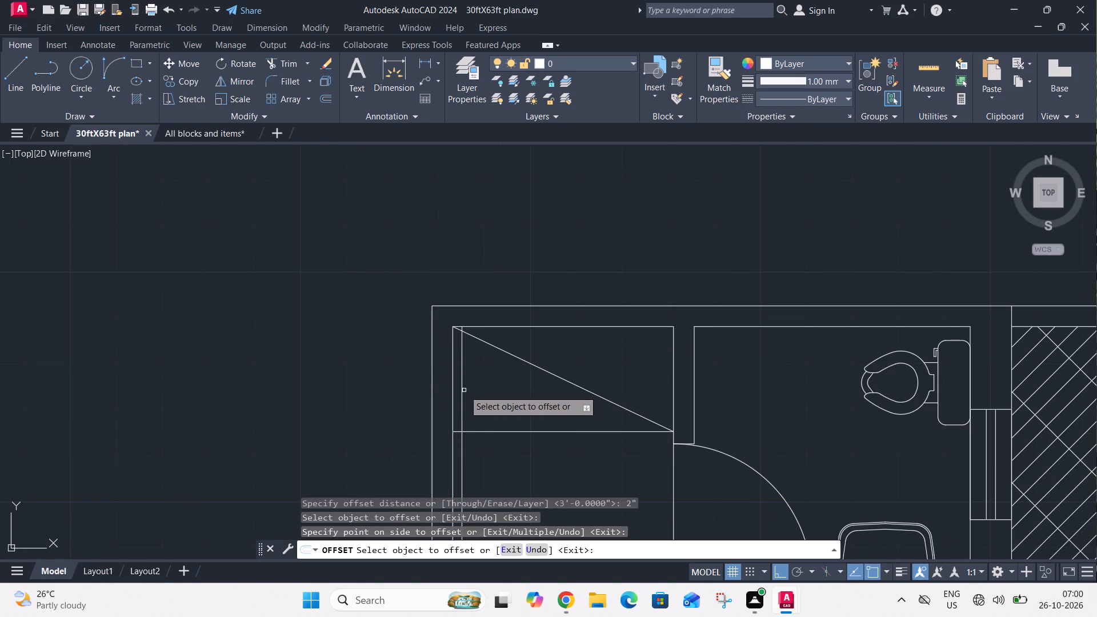
pyautogui.press('Escape')
# Add offset lines at 1" spacing from the left bathroom's inner left wall line, making four parallel lines.
pyautogui.scroll(3, 463, 390)
pyautogui.write('o 1')
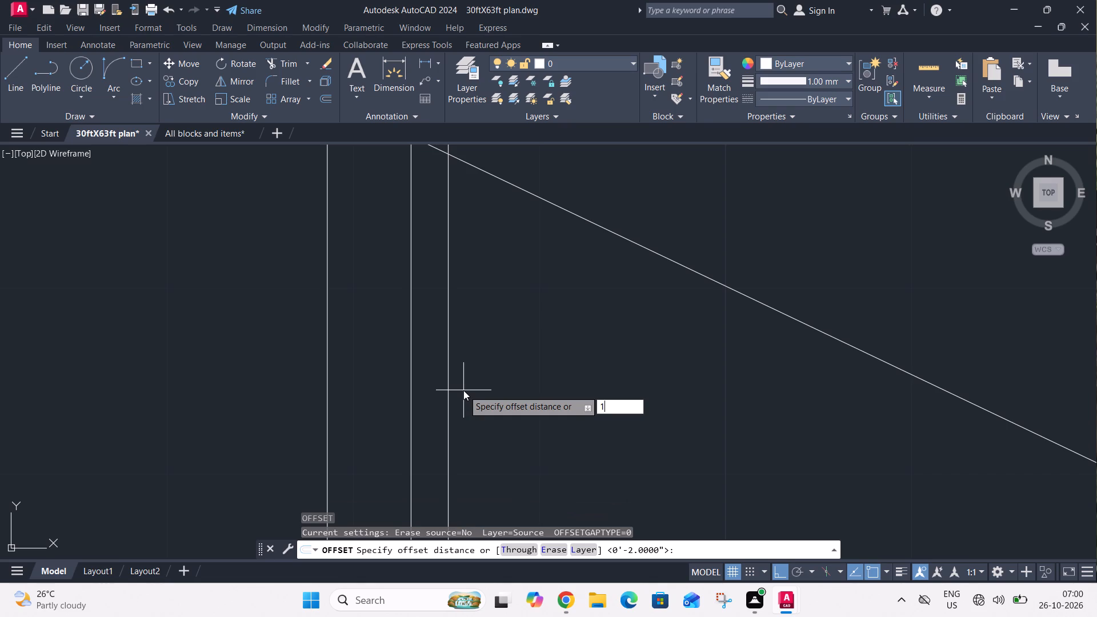
pyautogui.hotkey('shift', '"')
pyautogui.press('Return')
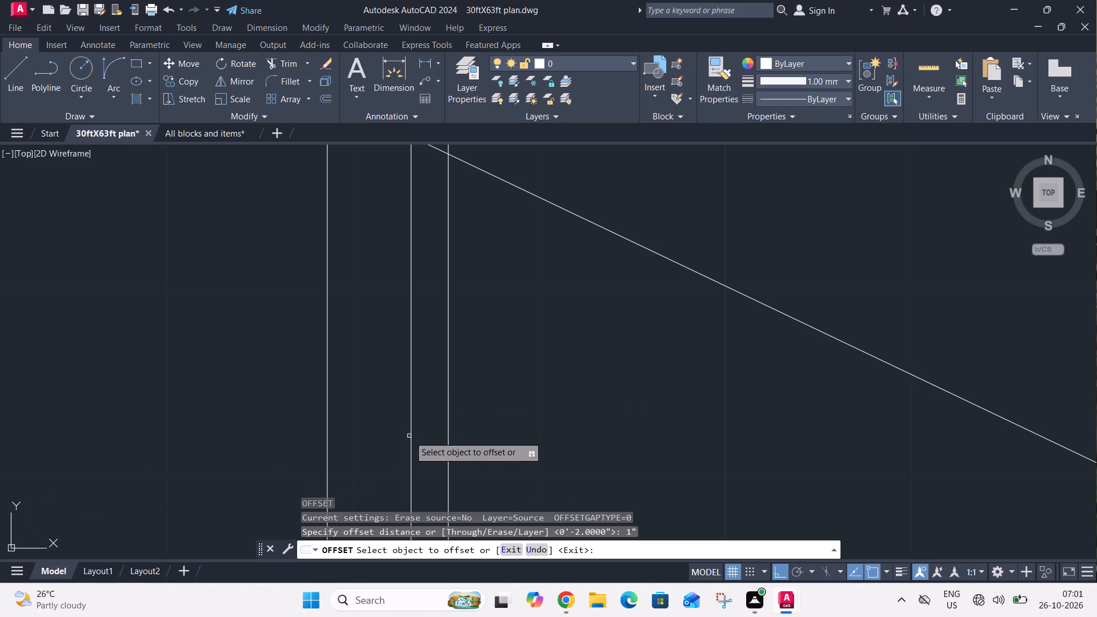
pyautogui.click(413, 432)
pyautogui.click(442, 429)
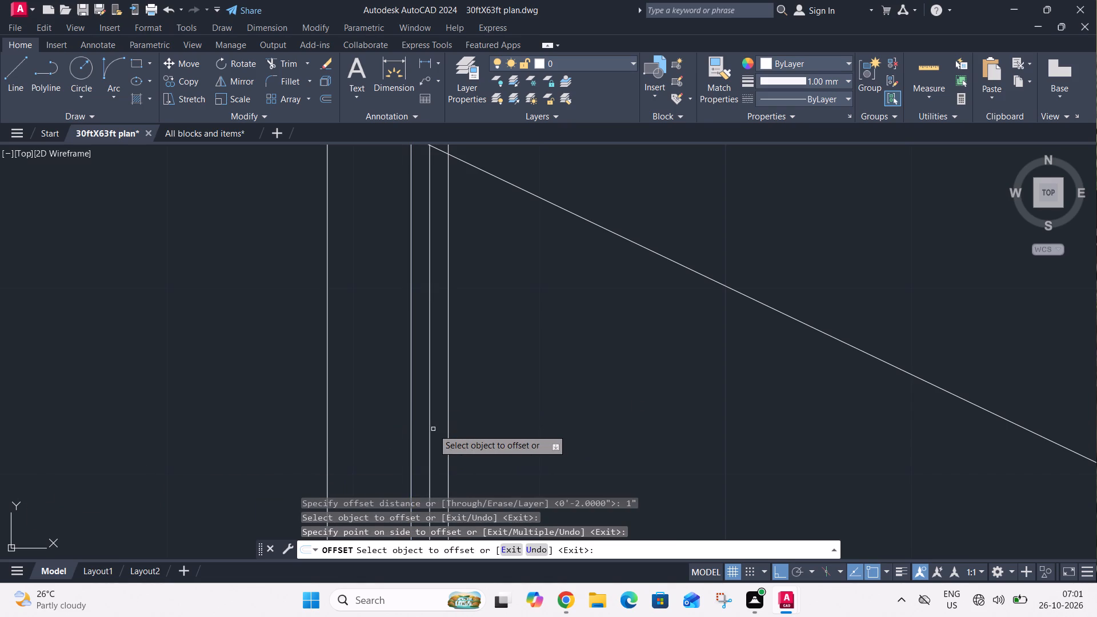
pyautogui.moveTo(447, 426); pyautogui.dragTo(457, 426)
pyautogui.click(476, 422)
pyautogui.click(499, 412)
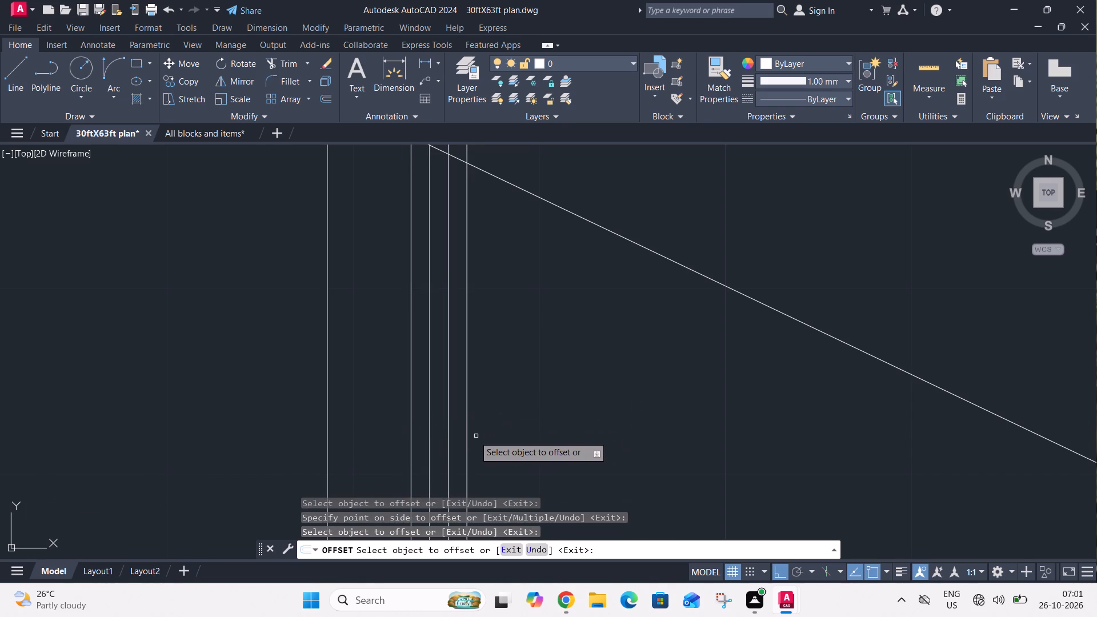
pyautogui.click(469, 440)
pyautogui.click(482, 441)
pyautogui.press('Escape')
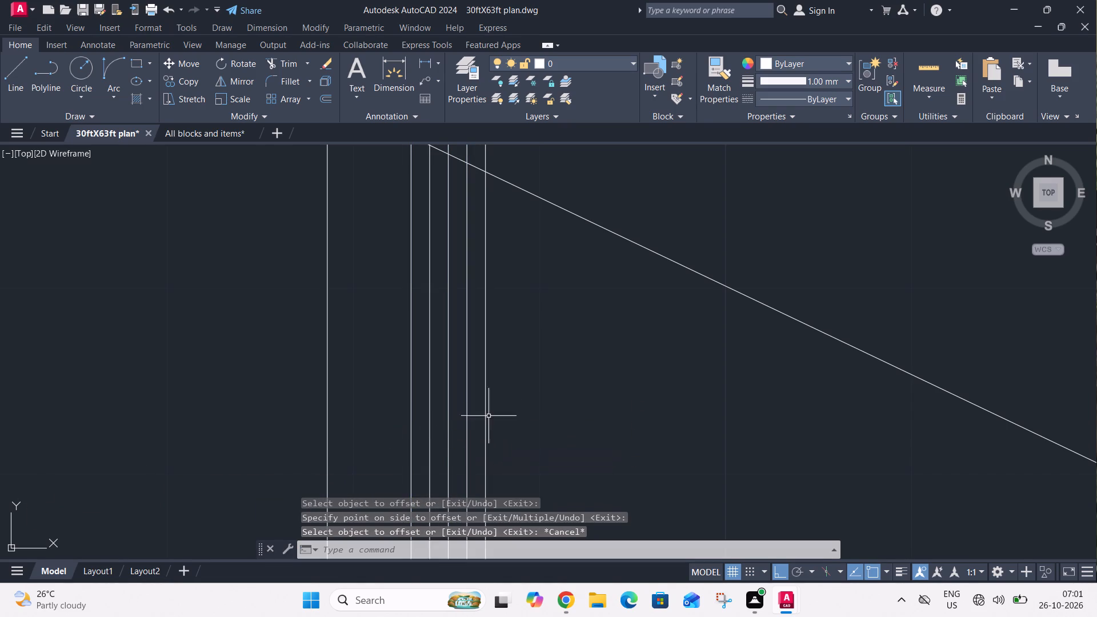
# Trim the four offset lines below the shower's horizontal line and above its diagonal in the left bathroom.
pyautogui.scroll(-3, 494, 397)
pyautogui.moveTo(502, 459); pyautogui.dragTo(499, 390, button='middle')
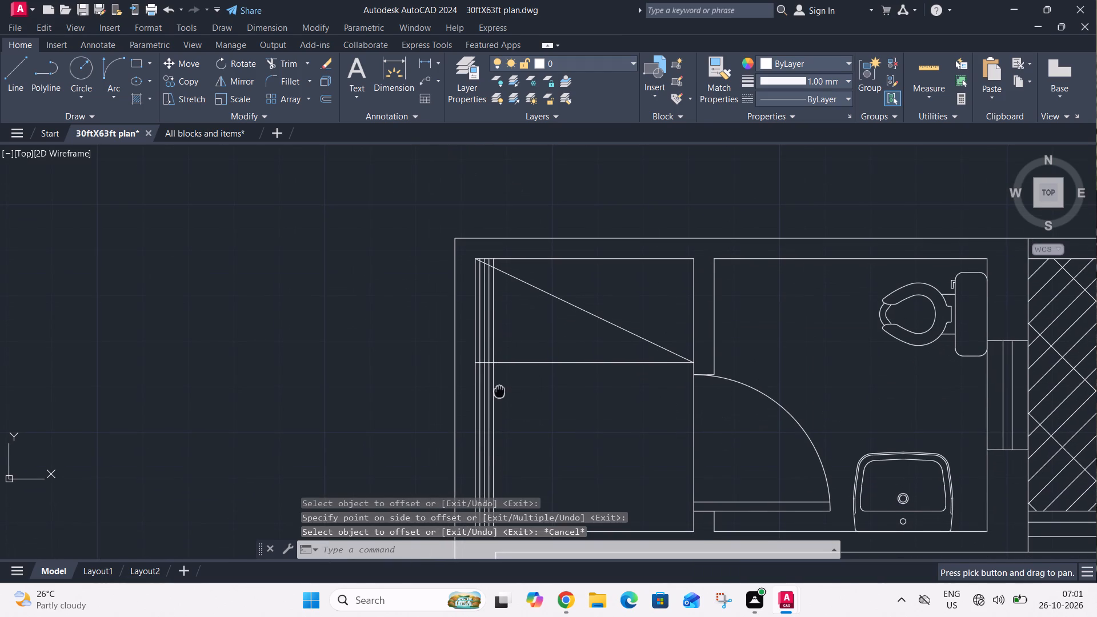
pyautogui.write('tr')
pyautogui.press('space')
pyautogui.scroll(3, 491, 434)
pyautogui.click(509, 416)
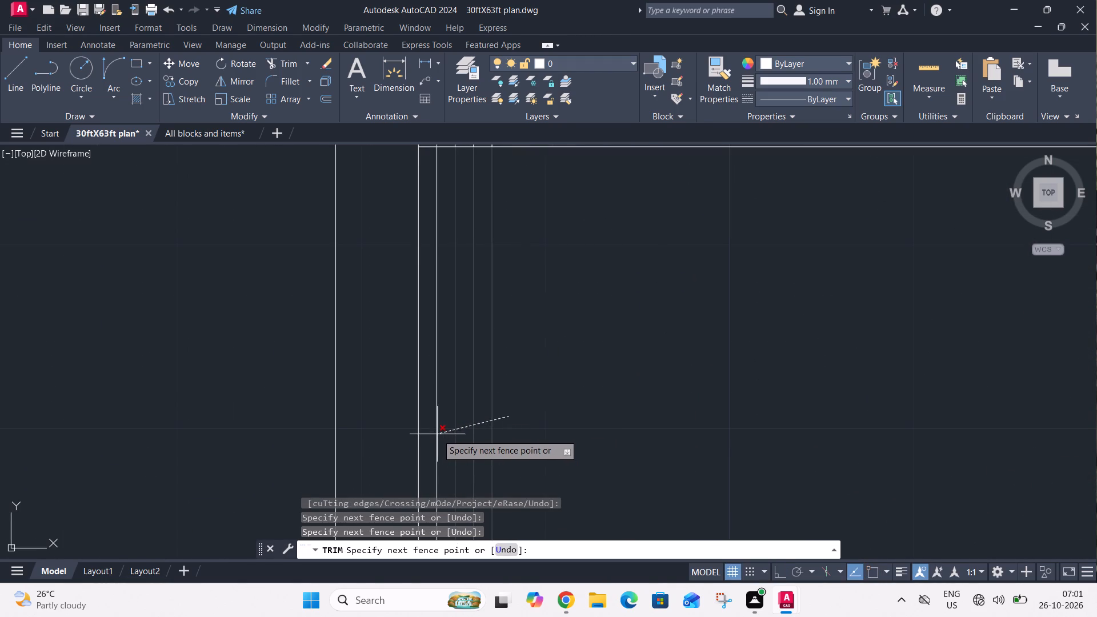
pyautogui.click(433, 434)
pyautogui.scroll(-5, 476, 424)
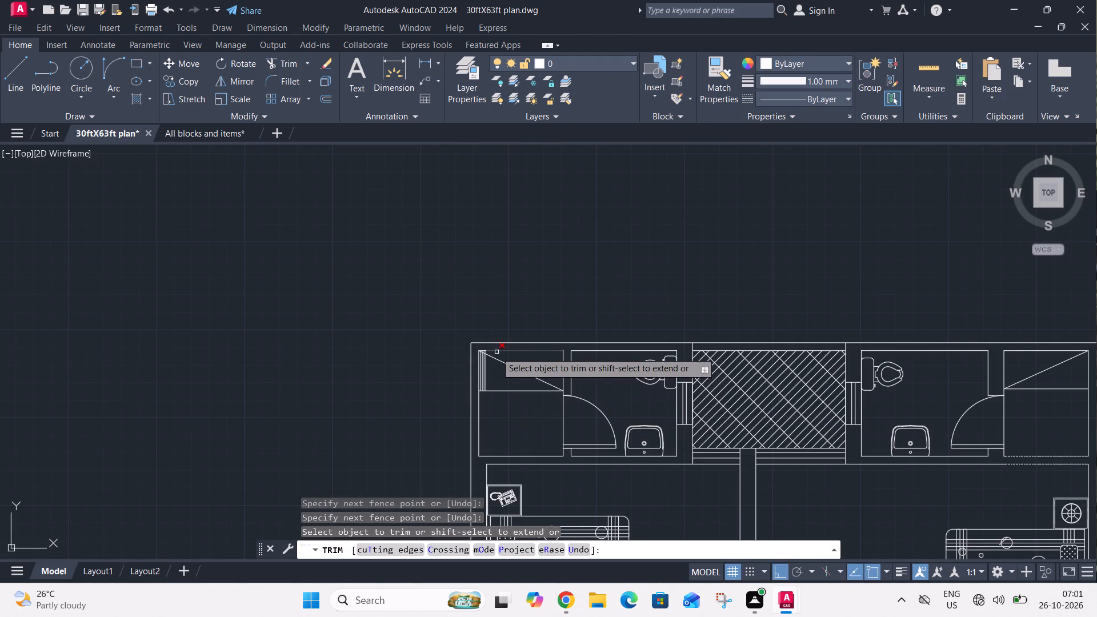
pyautogui.scroll(4, 493, 352)
pyautogui.click(490, 352)
pyautogui.scroll(3, 409, 350)
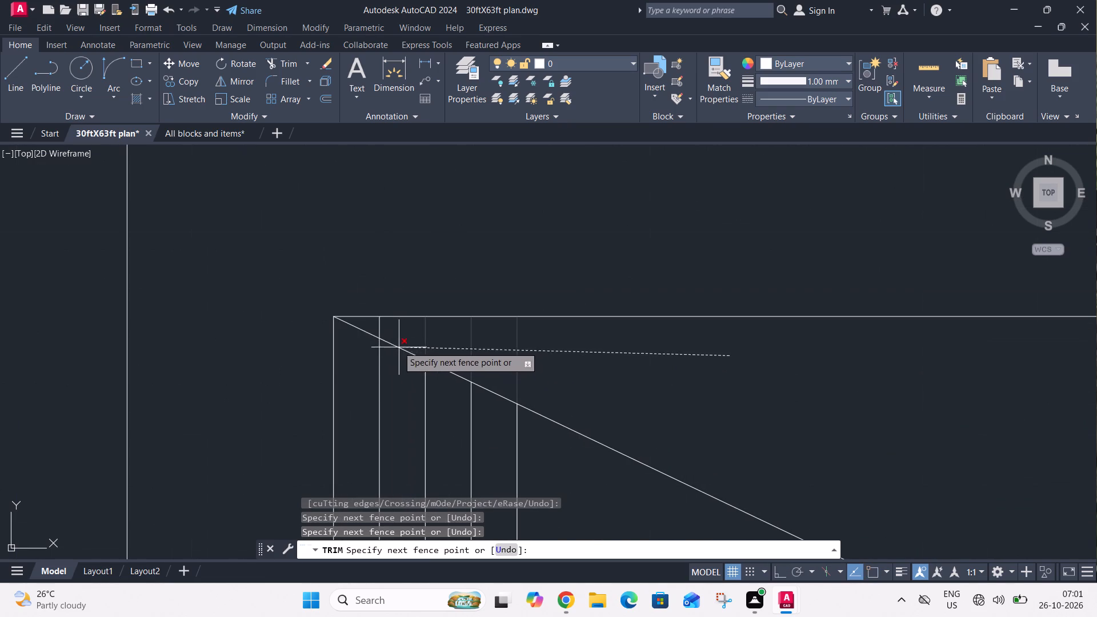
pyautogui.click(371, 326)
pyautogui.scroll(-3, 387, 322)
pyautogui.press('Escape')
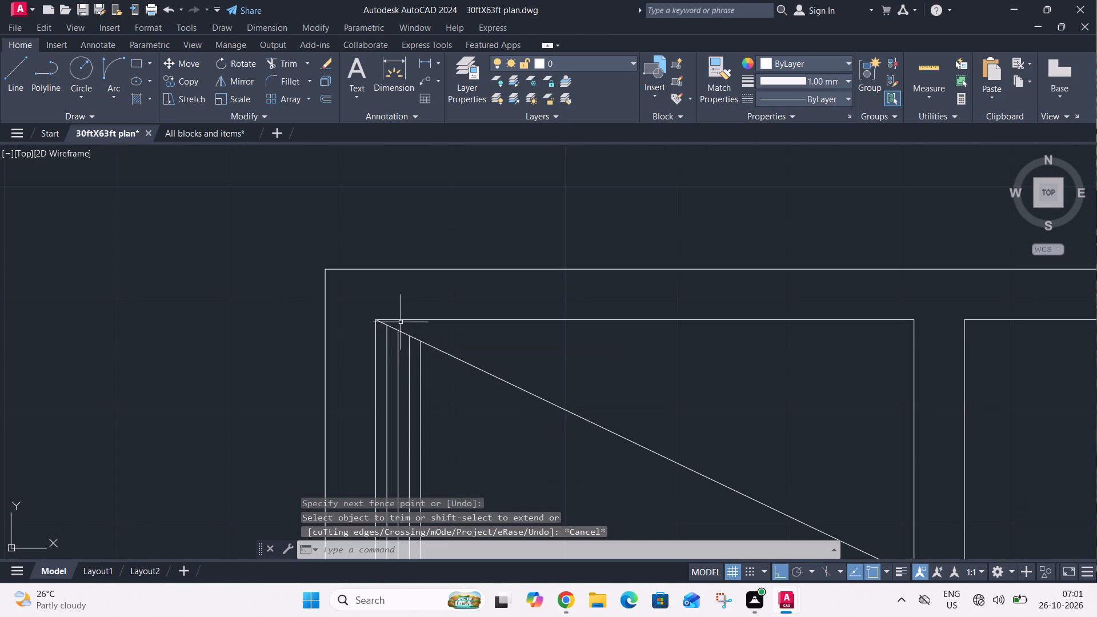
# Offset the last of the left shower's four vertical lines repeatedly at 1" spacing, across to the shower's opposite wall.
pyautogui.press('o')
pyautogui.press('space')
pyautogui.press('space')
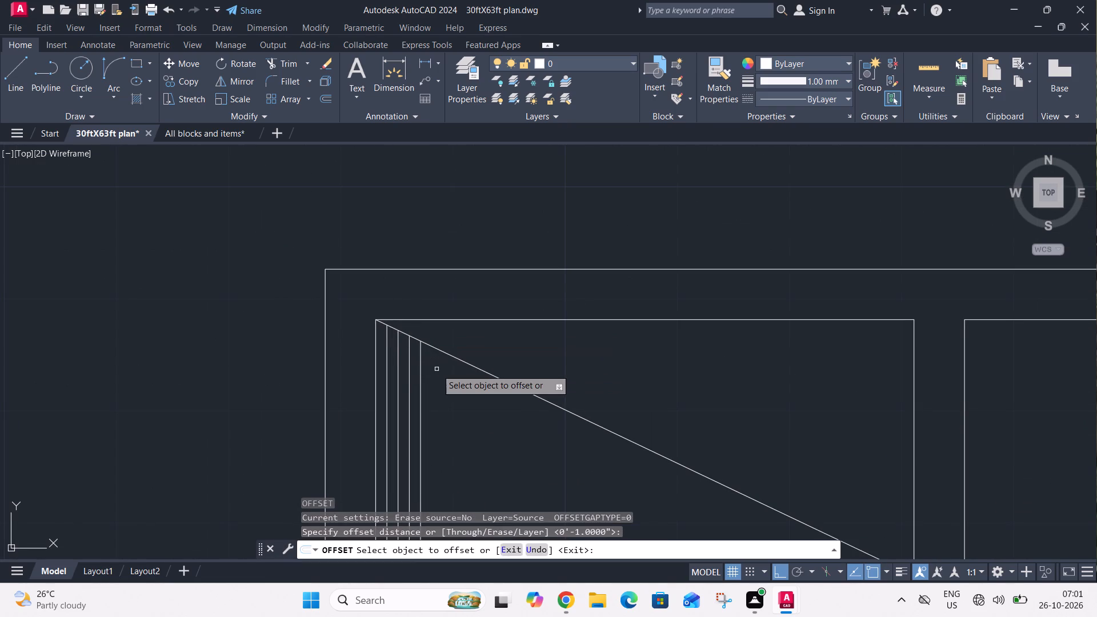
pyautogui.click(421, 406)
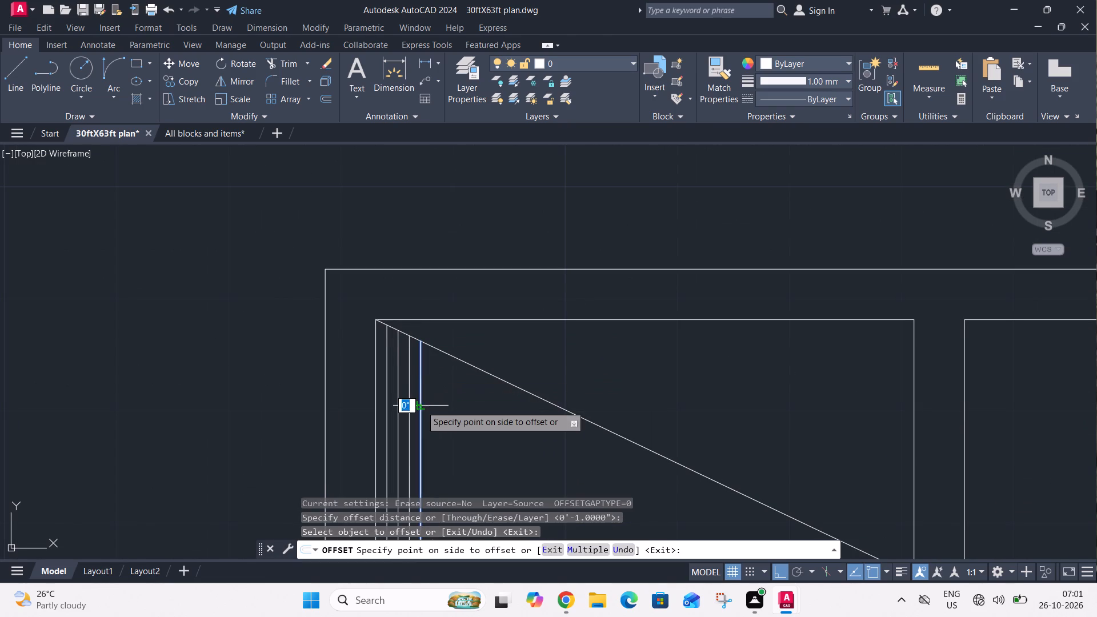
pyautogui.write('m')
pyautogui.press('space')
pyautogui.click(439, 407)
pyautogui.moveTo(449, 408); pyautogui.dragTo(462, 414)
pyautogui.click(487, 419)
pyautogui.moveTo(490, 420); pyautogui.dragTo(490, 420)
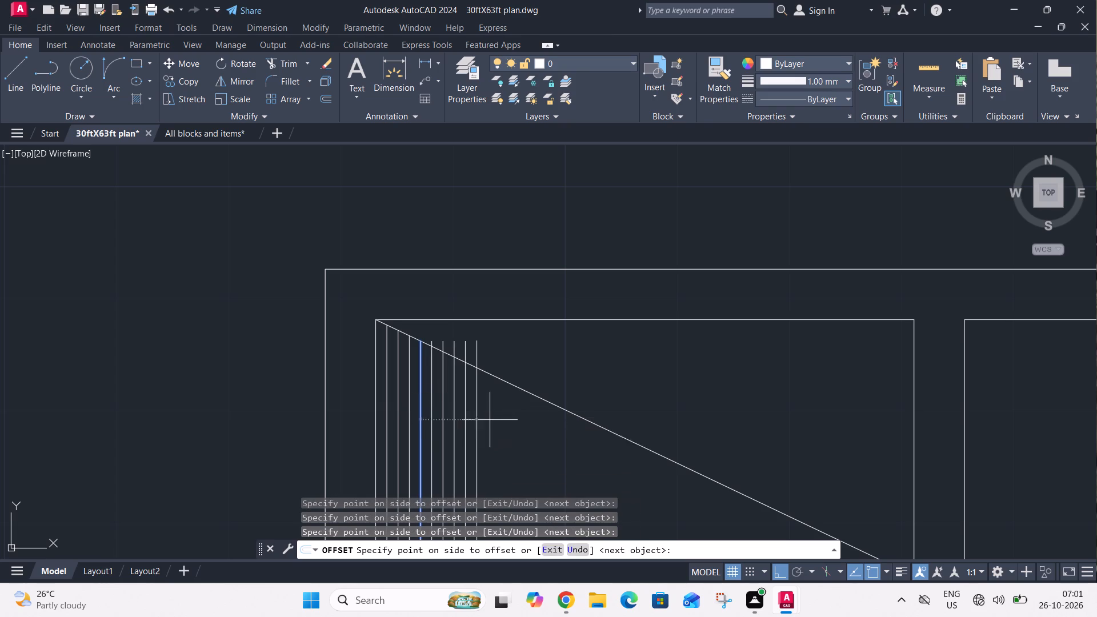
pyautogui.moveTo(490, 420); pyautogui.dragTo(534, 416)
pyautogui.moveTo(539, 415); pyautogui.dragTo(545, 415)
pyautogui.moveTo(557, 414); pyautogui.dragTo(570, 418)
pyautogui.moveTo(584, 421); pyautogui.dragTo(598, 426)
pyautogui.moveTo(609, 424); pyautogui.dragTo(640, 424)
pyautogui.click(648, 422)
pyautogui.scroll(-3, 641, 397)
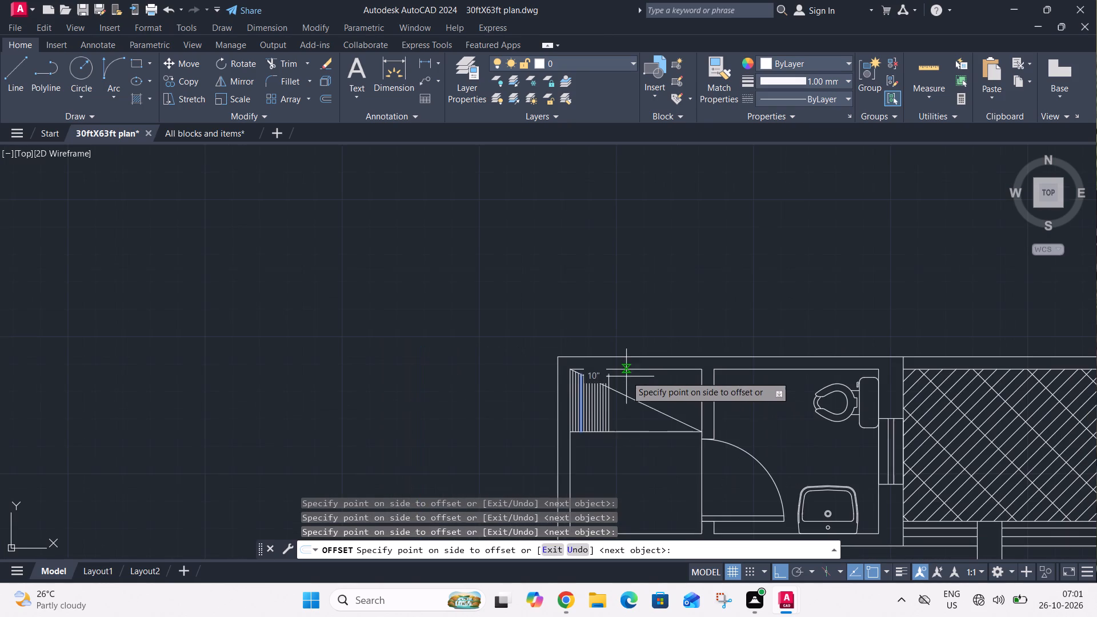
pyautogui.click(665, 404)
pyautogui.click(672, 408)
pyautogui.click(677, 410)
pyautogui.click(685, 411)
pyautogui.click(692, 413)
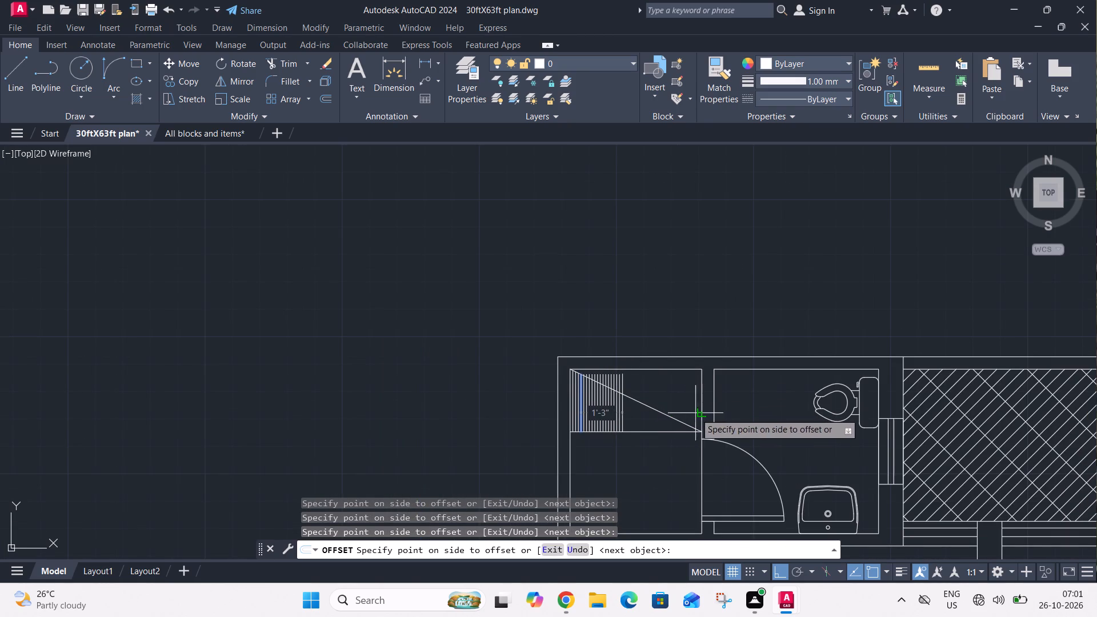
pyautogui.moveTo(708, 413); pyautogui.dragTo(715, 414)
pyautogui.click(727, 414)
pyautogui.click(740, 414)
pyautogui.doubleClick(747, 414)
pyautogui.click(726, 424)
pyautogui.click(722, 425)
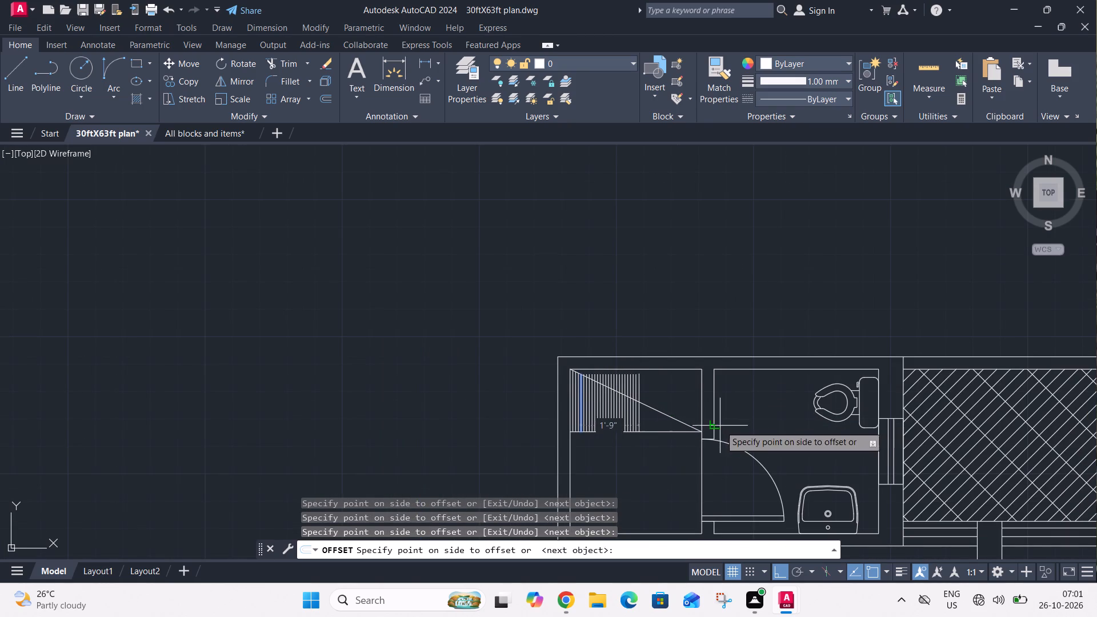
pyautogui.click(715, 426)
pyautogui.click(707, 427)
pyautogui.click(694, 426)
pyautogui.click(686, 424)
pyautogui.click(691, 425)
pyautogui.moveTo(696, 425); pyautogui.dragTo(702, 426)
pyautogui.click(712, 424)
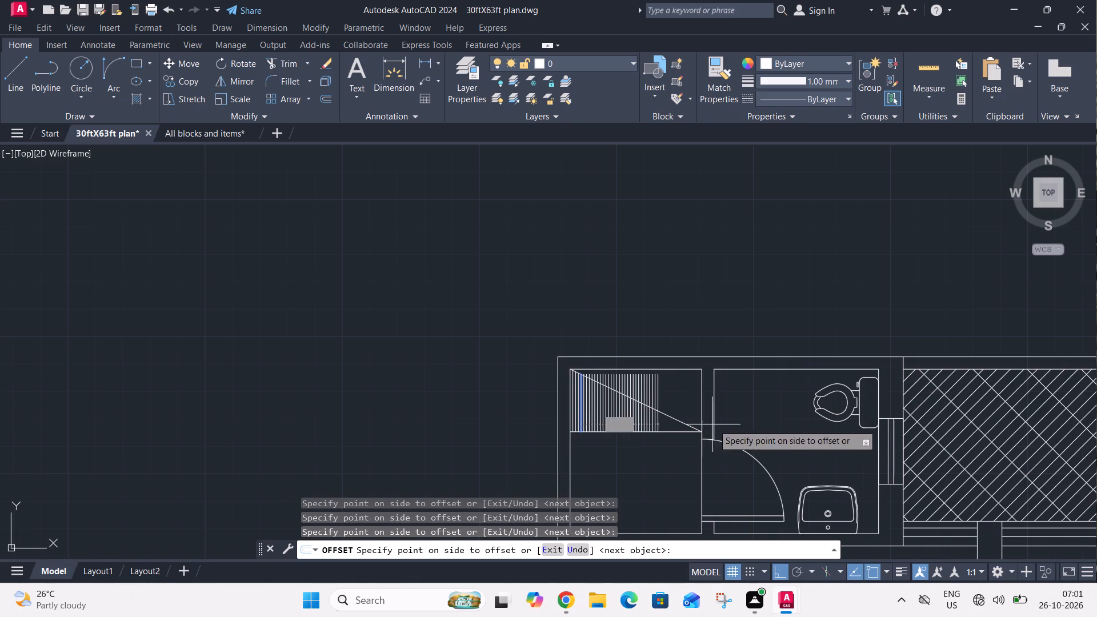
pyautogui.click(721, 424)
pyautogui.click(726, 424)
pyautogui.click(732, 424)
pyautogui.click(741, 427)
pyautogui.tripleClick(745, 427)
pyautogui.click(757, 426)
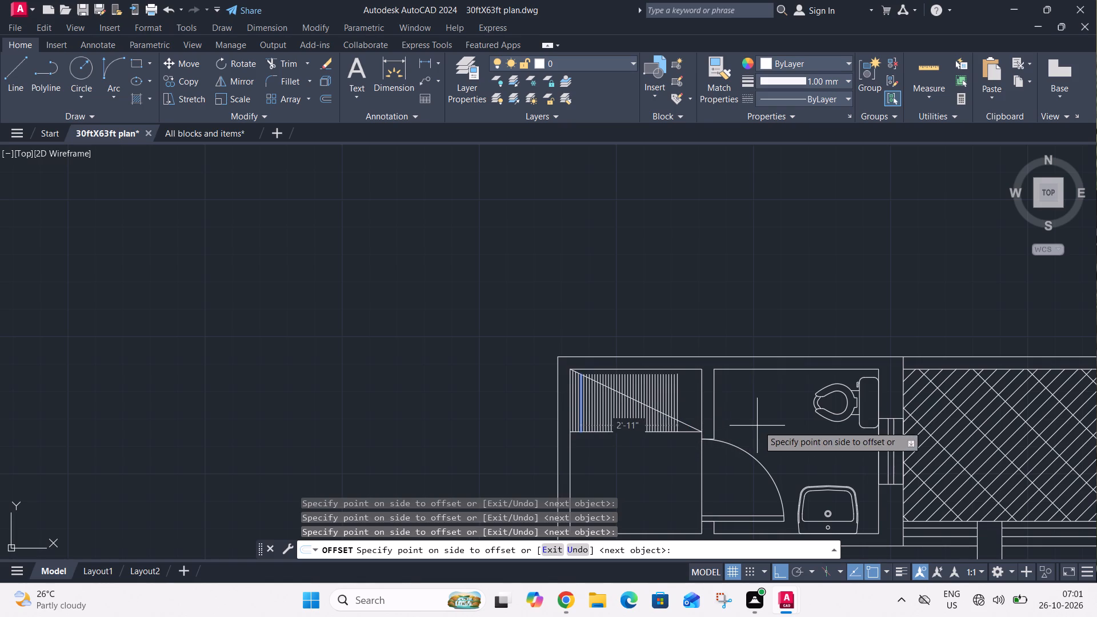
pyautogui.click(764, 426)
pyautogui.click(771, 425)
pyautogui.click(774, 425)
pyautogui.scroll(2, 775, 425)
pyautogui.doubleClick(775, 425)
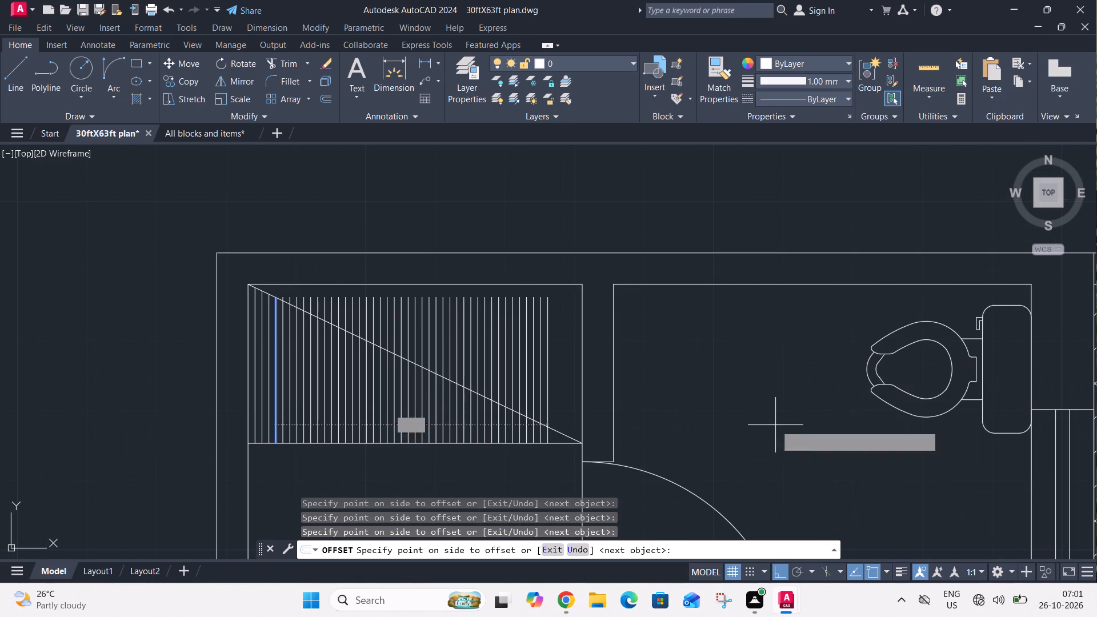
pyautogui.click(792, 432)
pyautogui.click(802, 433)
pyautogui.click(807, 434)
pyautogui.click(823, 434)
pyautogui.click(829, 434)
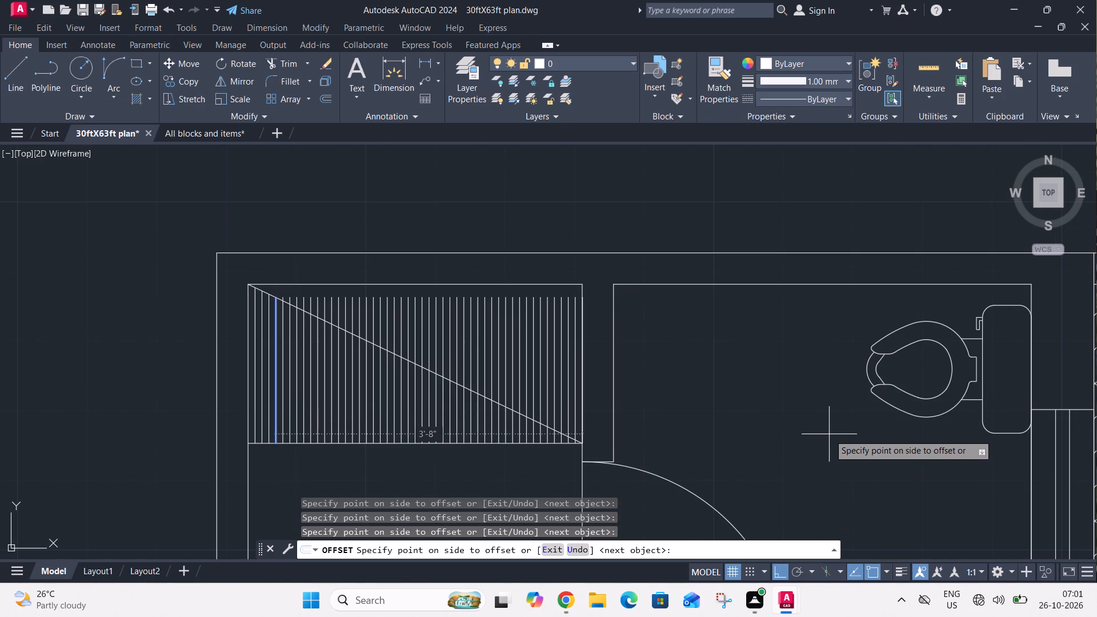
pyautogui.press('Escape')
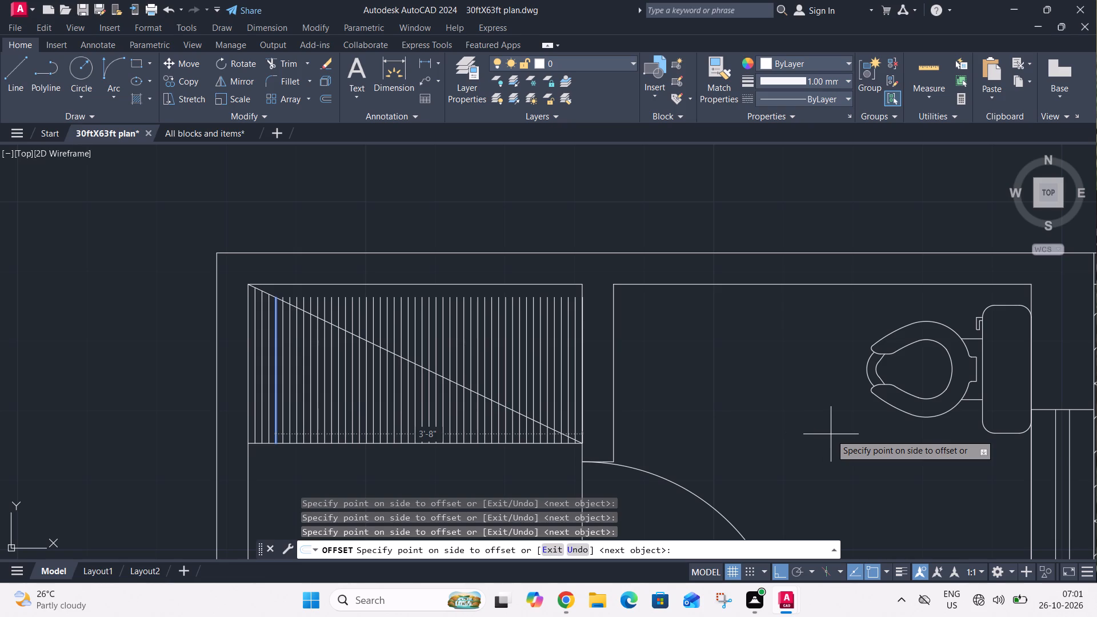
# Trim the new vertical lines above the diagonal in the left bathroom's shower with a fence across them.
pyautogui.write('tr')
pyautogui.press('space')
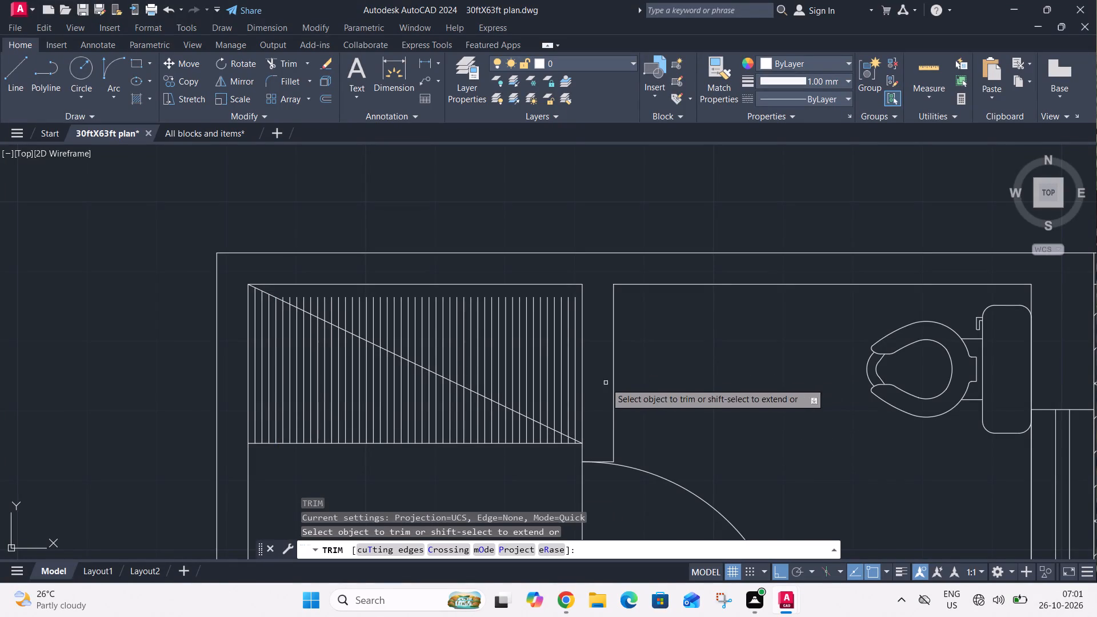
pyautogui.scroll(3, 576, 396)
pyautogui.click(577, 396)
pyautogui.scroll(-3, 407, 376)
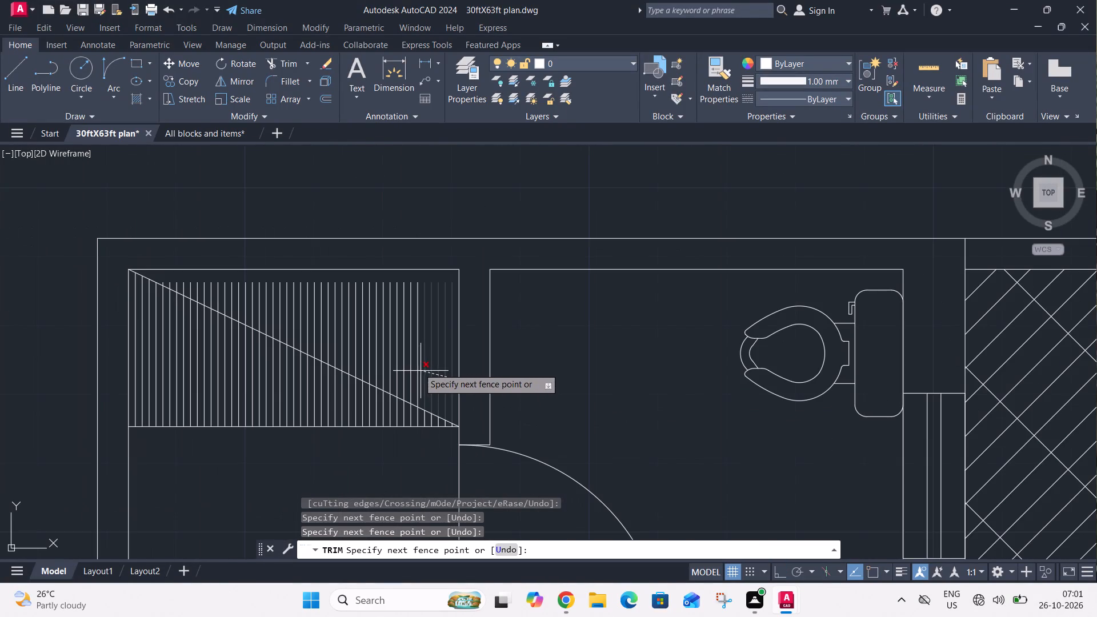
pyautogui.scroll(3, 179, 283)
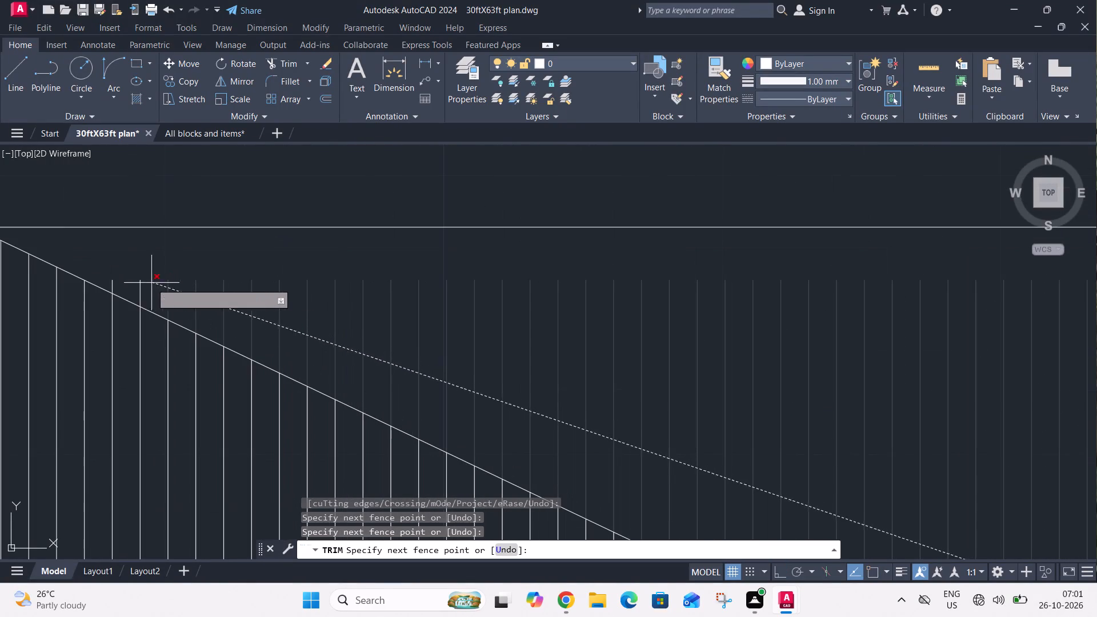
pyautogui.click(97, 277)
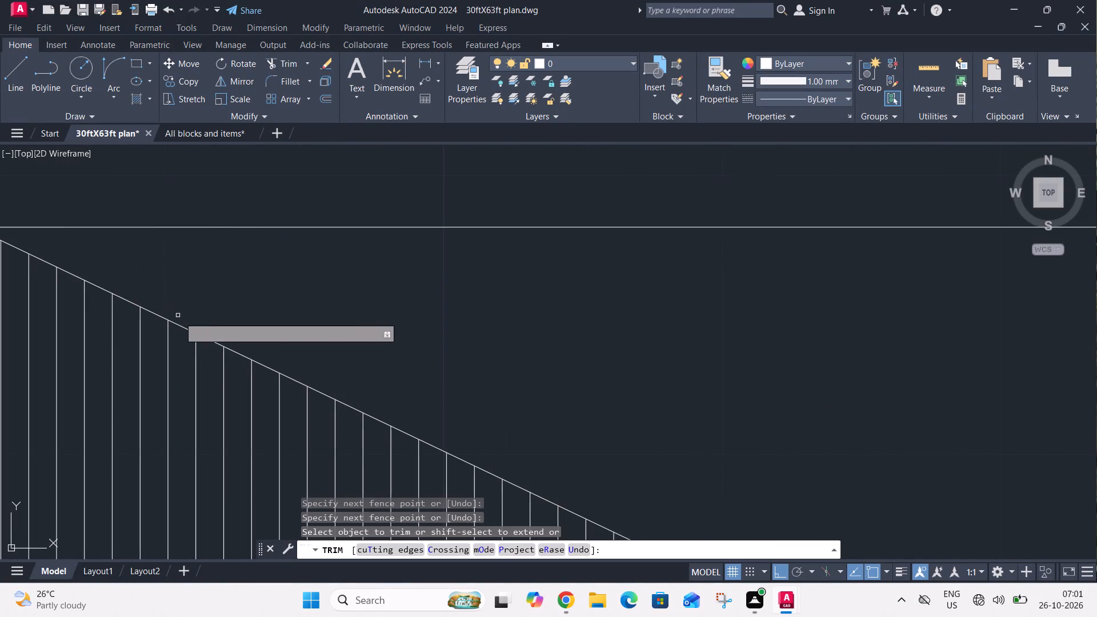
pyautogui.press('Escape')
# Offset the last remaining vertical line in the left shower repeatedly at 1" spacing to fill the rest up to the opposite wall.
pyautogui.scroll(-5, 229, 309)
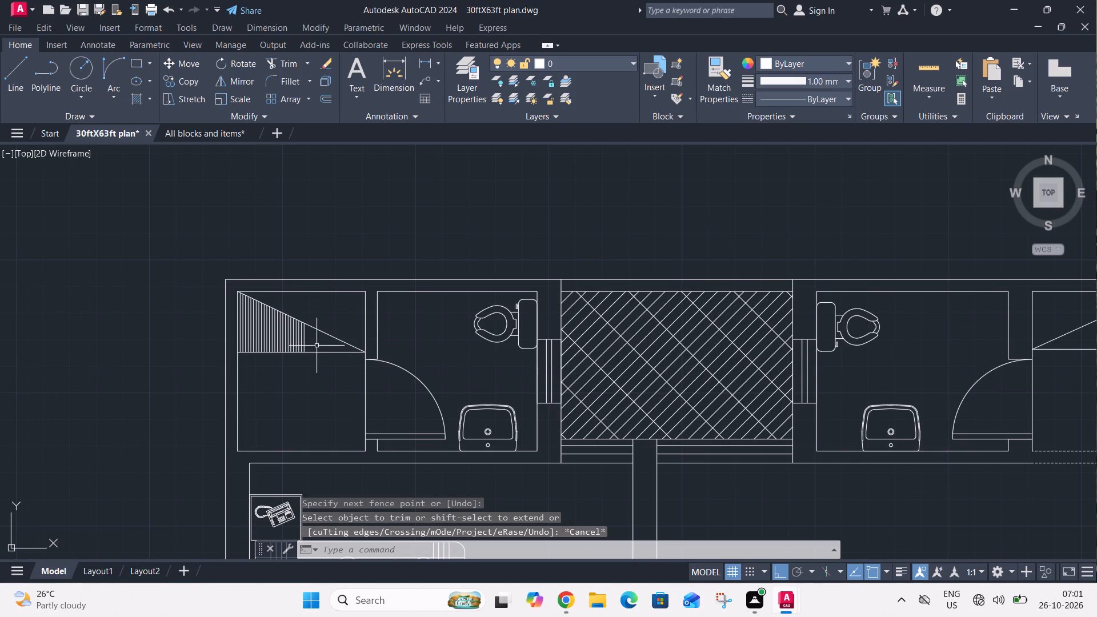
pyautogui.write('o')
pyautogui.press('space')
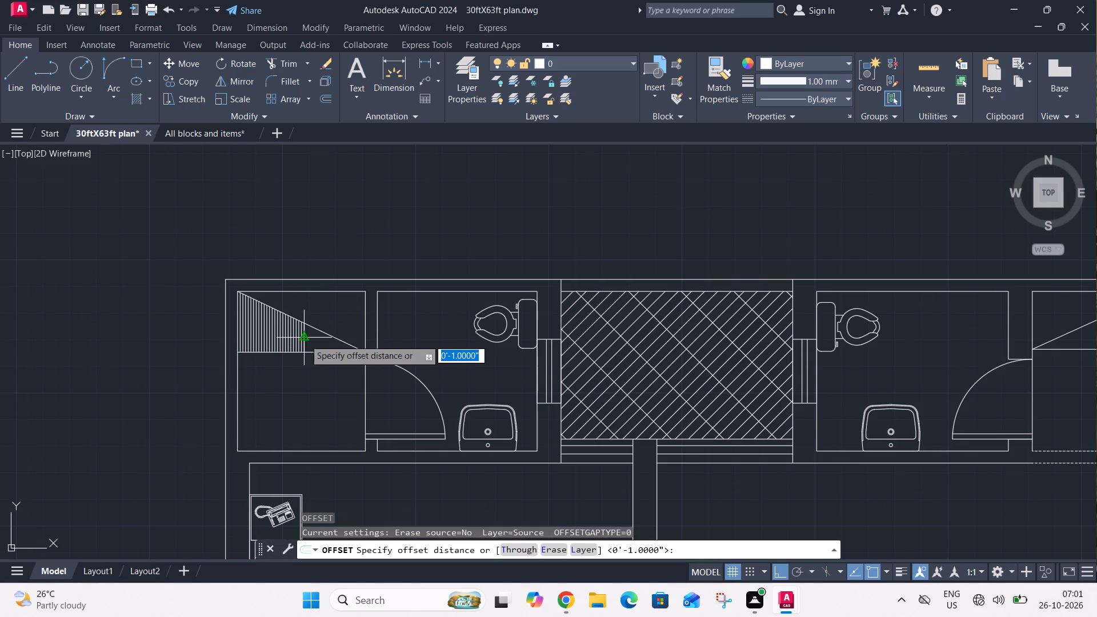
pyautogui.press('space')
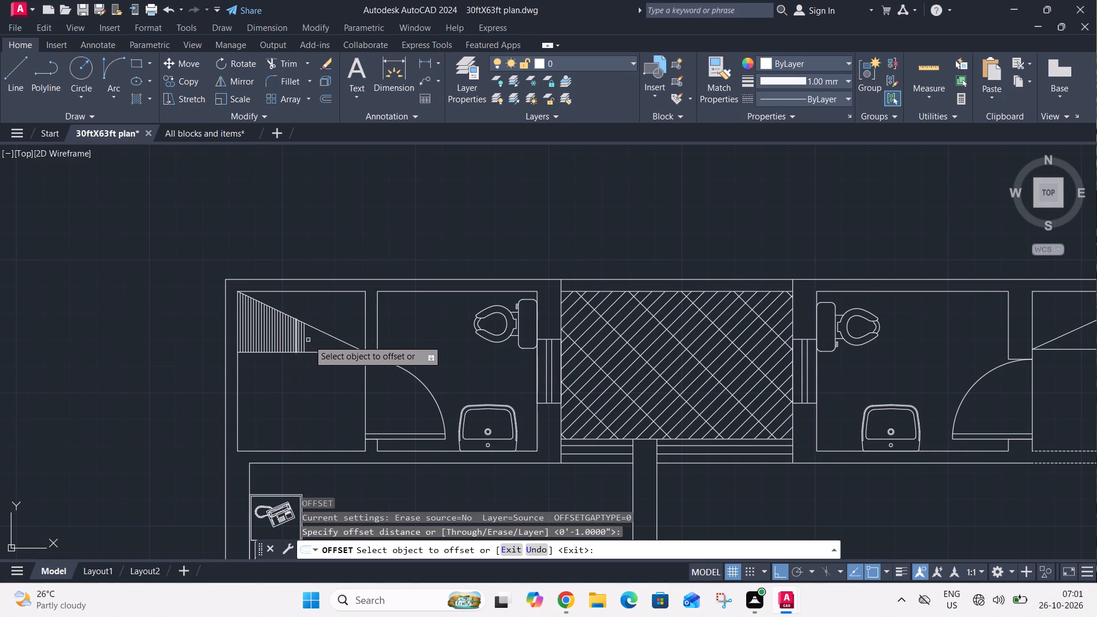
pyautogui.scroll(1, 303, 341)
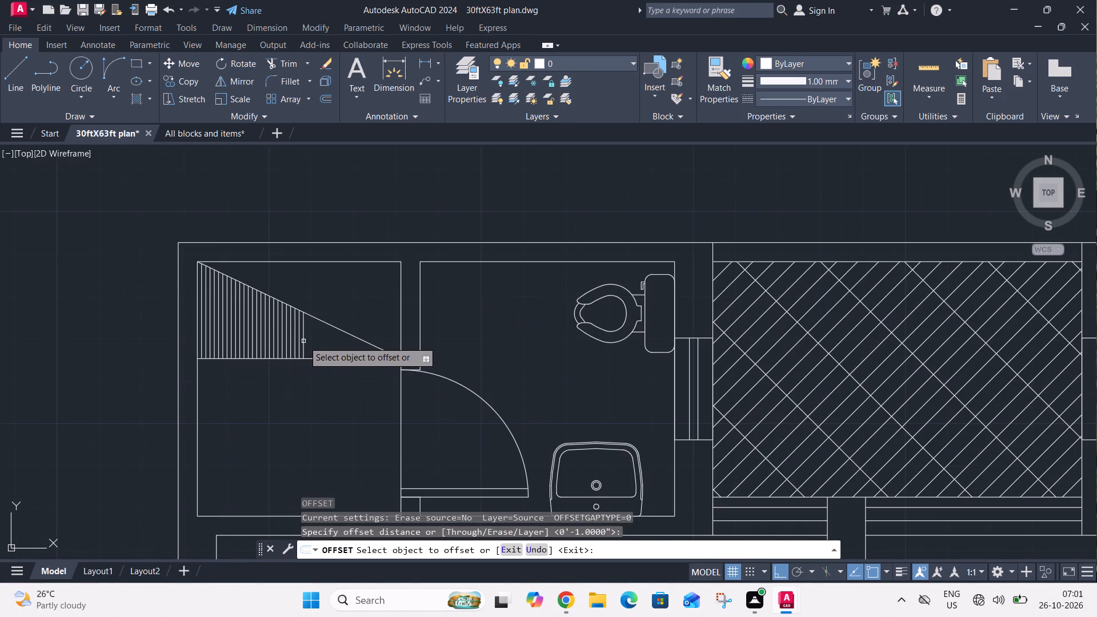
pyautogui.click(303, 341)
pyautogui.write('m')
pyautogui.press('space')
pyautogui.click(331, 338)
pyautogui.click(351, 340)
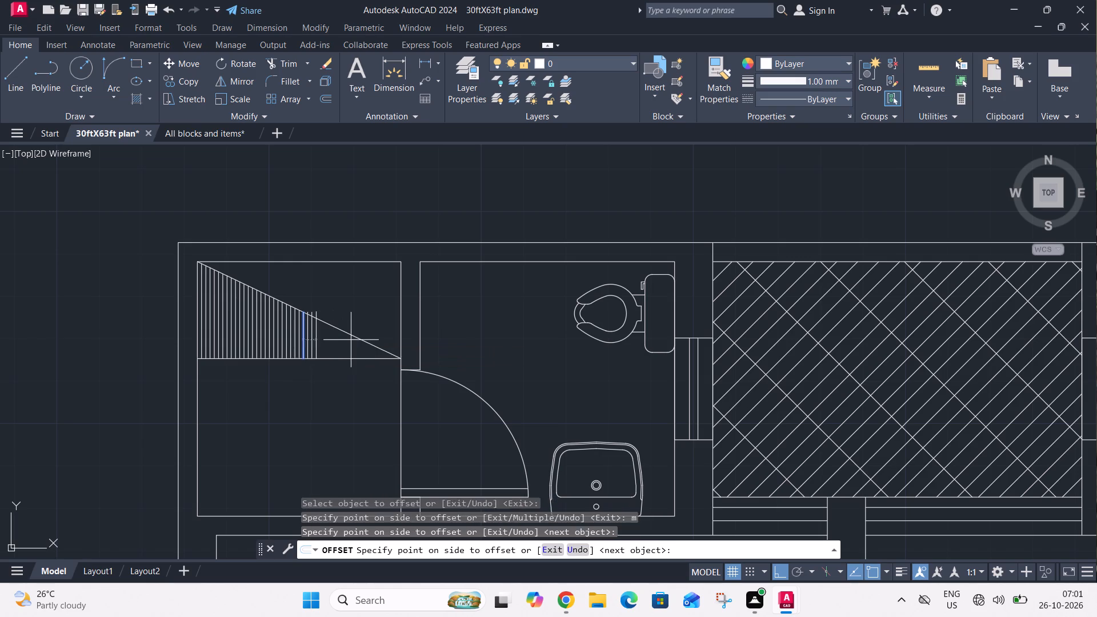
pyautogui.click(353, 341)
pyautogui.click(370, 339)
pyautogui.moveTo(375, 339); pyautogui.dragTo(381, 342)
pyautogui.click(394, 344)
pyautogui.moveTo(401, 345); pyautogui.dragTo(409, 346)
pyautogui.moveTo(413, 347); pyautogui.dragTo(425, 352)
pyautogui.click(432, 351)
pyautogui.click(445, 348)
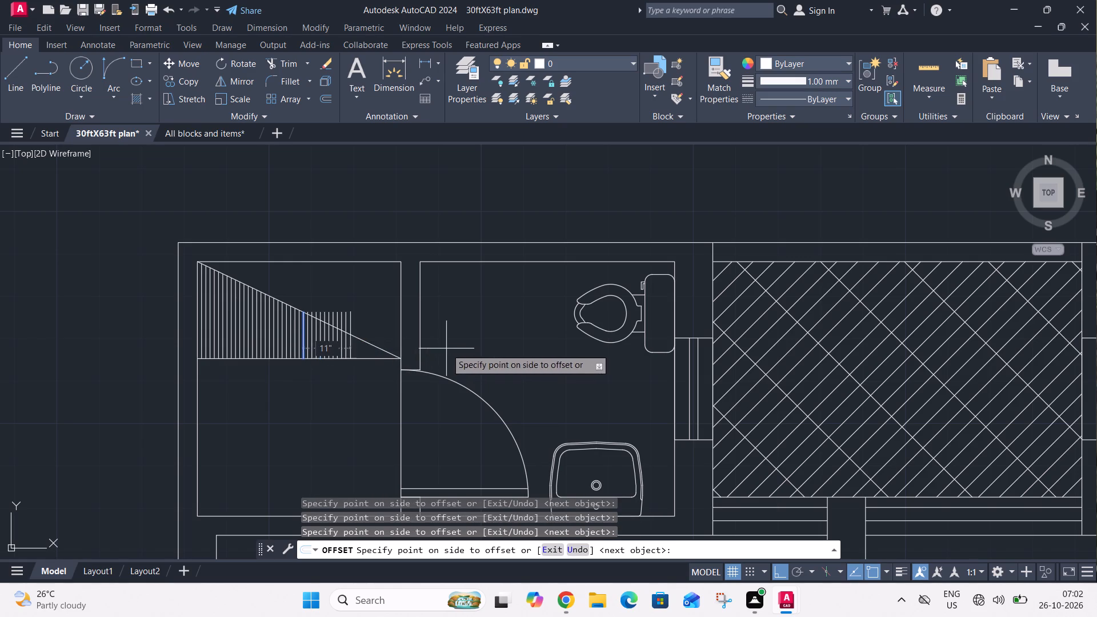
pyautogui.click(454, 348)
pyautogui.click(461, 350)
pyautogui.moveTo(473, 352); pyautogui.dragTo(481, 357)
pyautogui.click(486, 356)
pyautogui.click(494, 355)
pyautogui.click(499, 355)
pyautogui.click(503, 355)
pyautogui.click(510, 354)
pyautogui.click(516, 354)
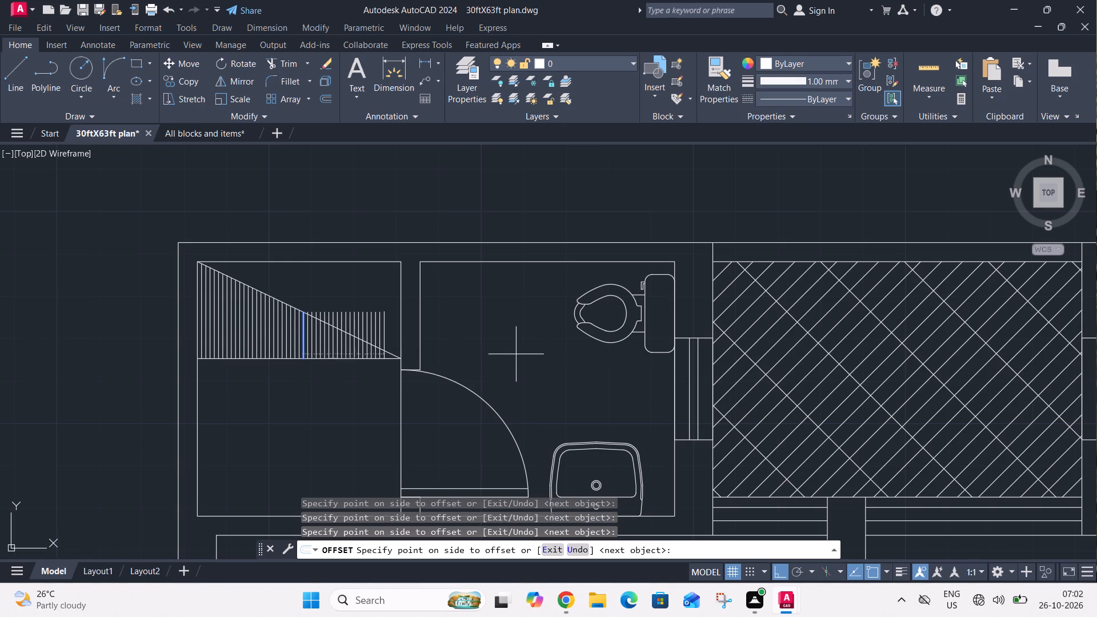
pyautogui.click(526, 355)
pyautogui.click(534, 356)
pyautogui.click(546, 355)
pyautogui.press('Escape')
# Trim the newly added vertical lines above the diagonal so the left shower's lines stop at it.
pyautogui.press('t')
pyautogui.press('r')
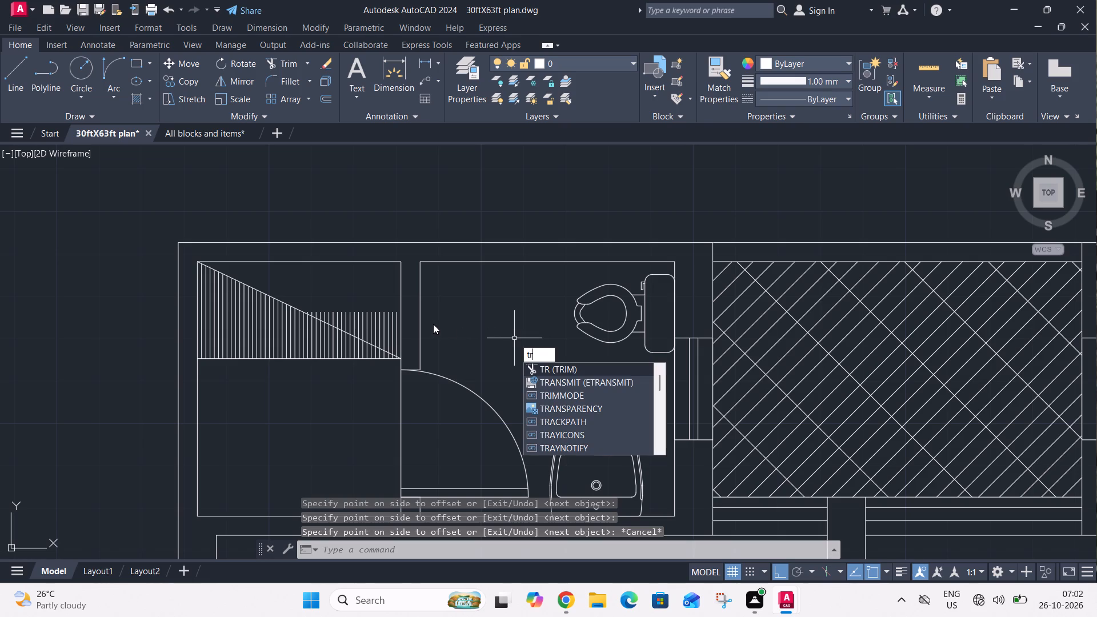
pyautogui.press('space')
pyautogui.scroll(3, 307, 308)
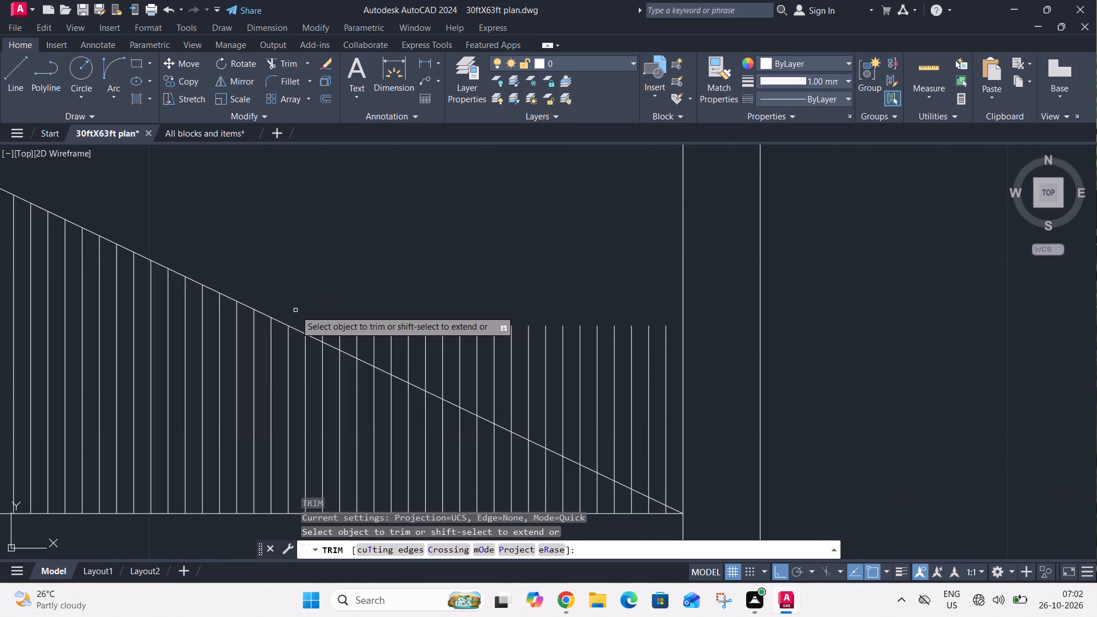
pyautogui.click(294, 315)
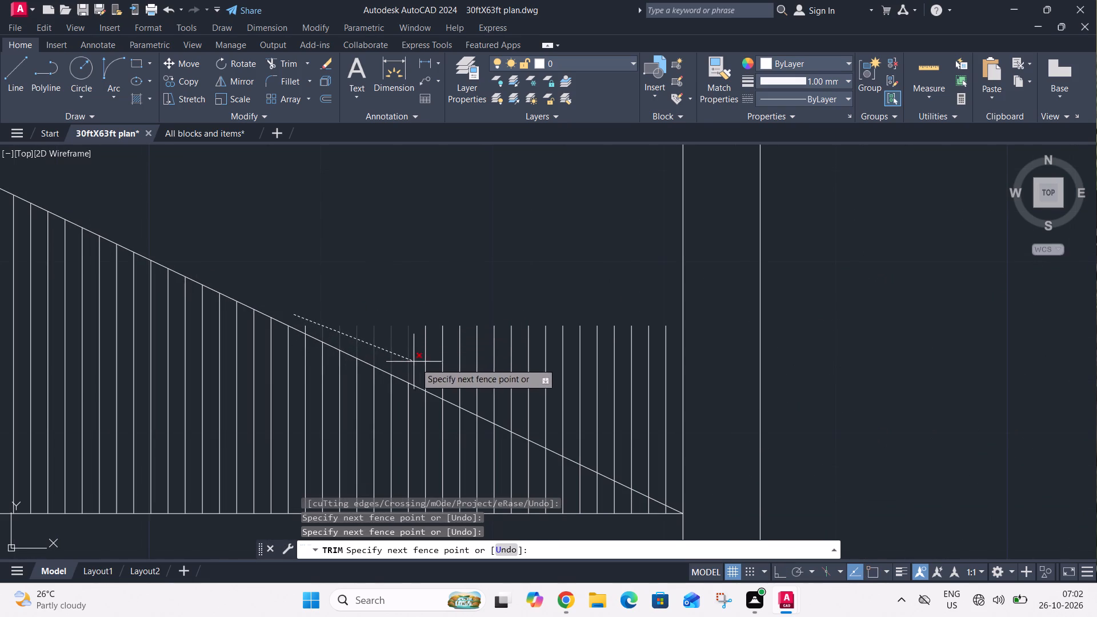
pyautogui.click(670, 455)
pyautogui.click(335, 332)
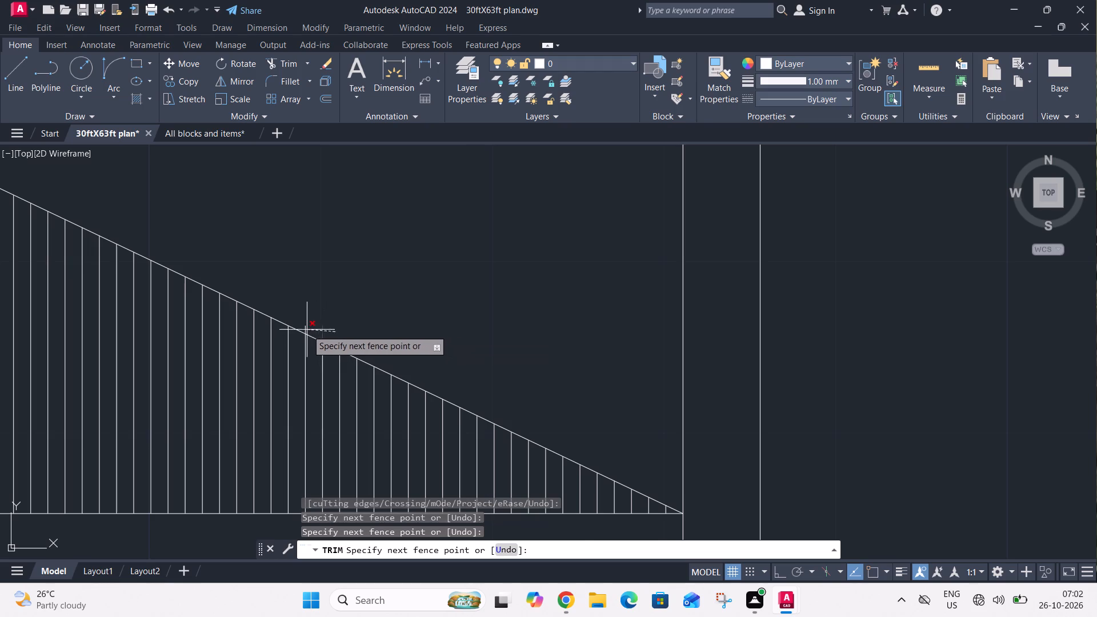
pyautogui.click(301, 326)
pyautogui.press('Escape')
# Offset the right bathroom shower's outer wall line inward at 1" spacing to make five vertical lines.
pyautogui.scroll(-5, 318, 314)
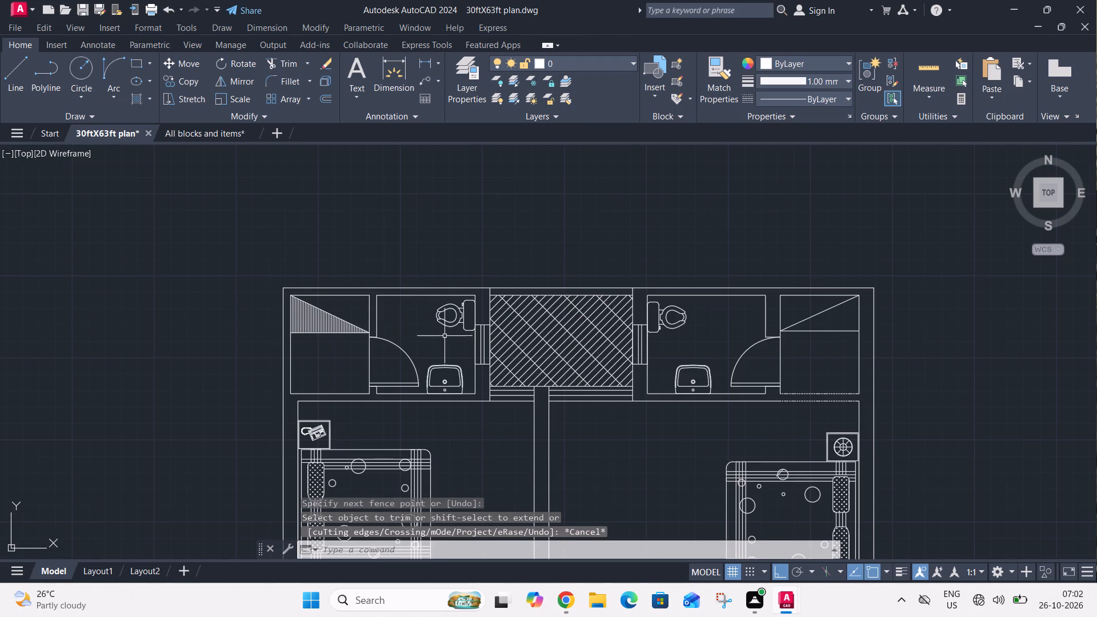
pyautogui.moveTo(683, 380); pyautogui.dragTo(366, 447, button='middle')
pyautogui.scroll(2, 495, 431)
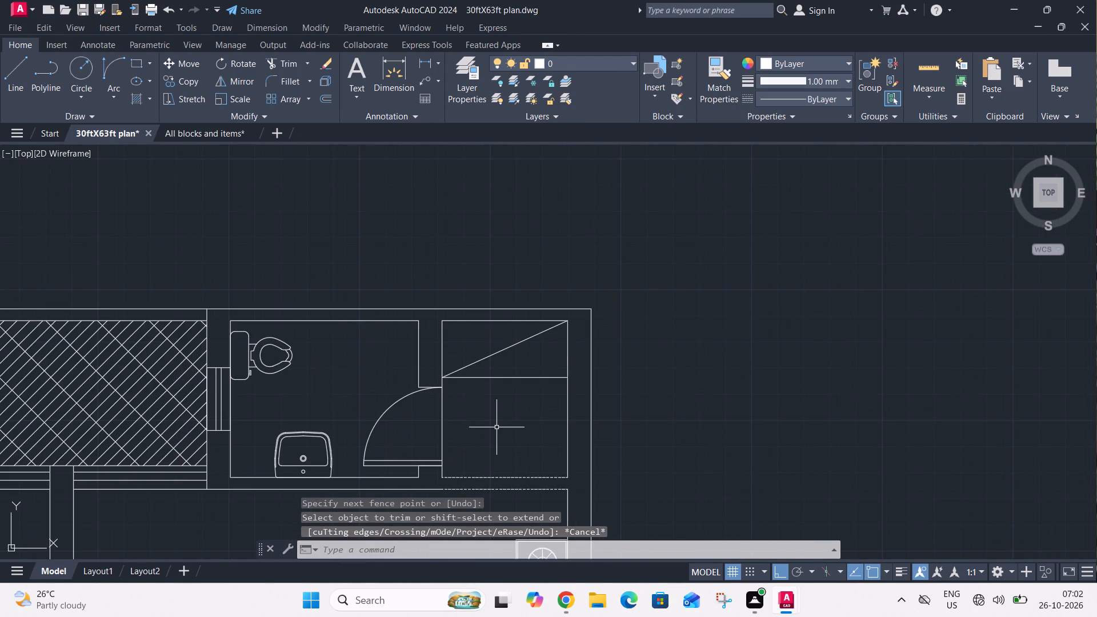
pyautogui.write('o 1')
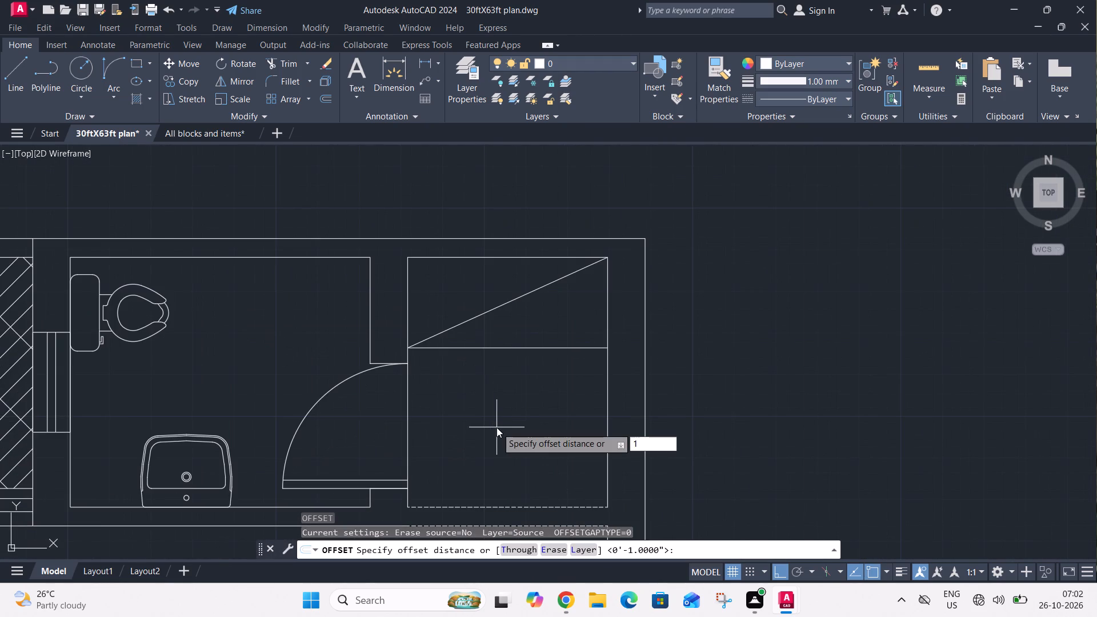
pyautogui.hotkey('shift', '"')
pyautogui.press('Return')
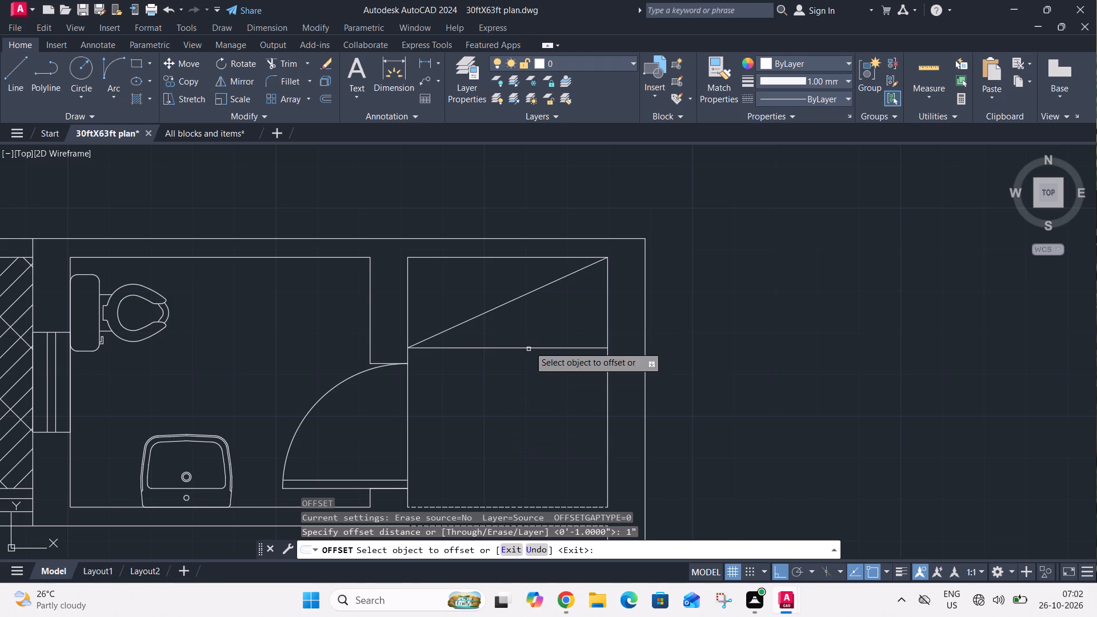
pyautogui.click(607, 291)
pyautogui.click(592, 298)
pyautogui.doubleClick(586, 302)
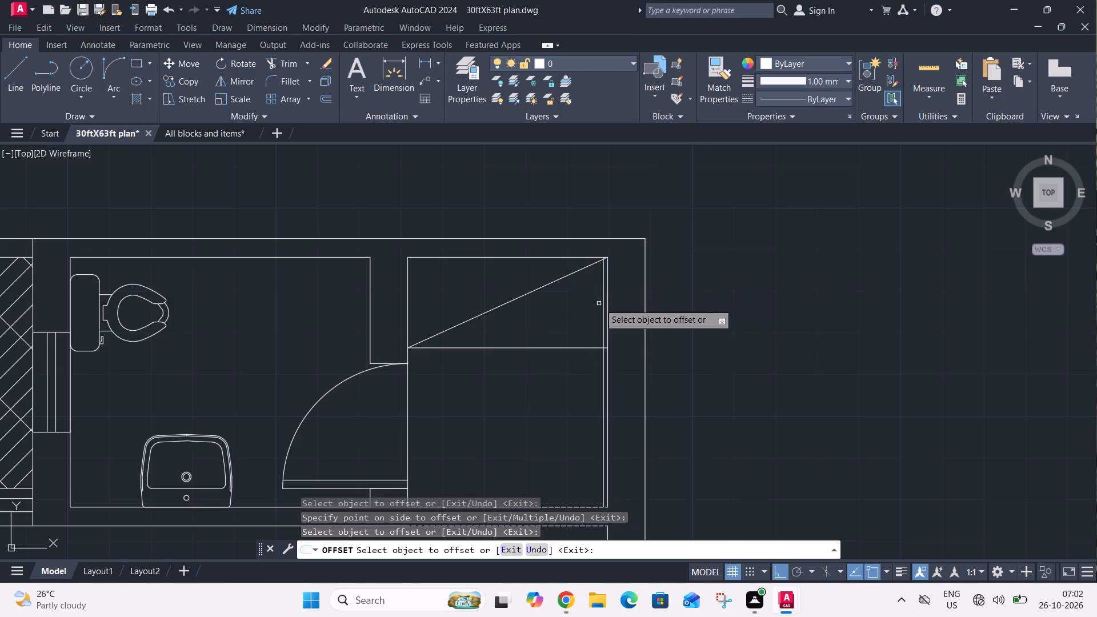
pyautogui.click(603, 304)
pyautogui.click(592, 311)
pyautogui.click(598, 313)
pyautogui.click(584, 322)
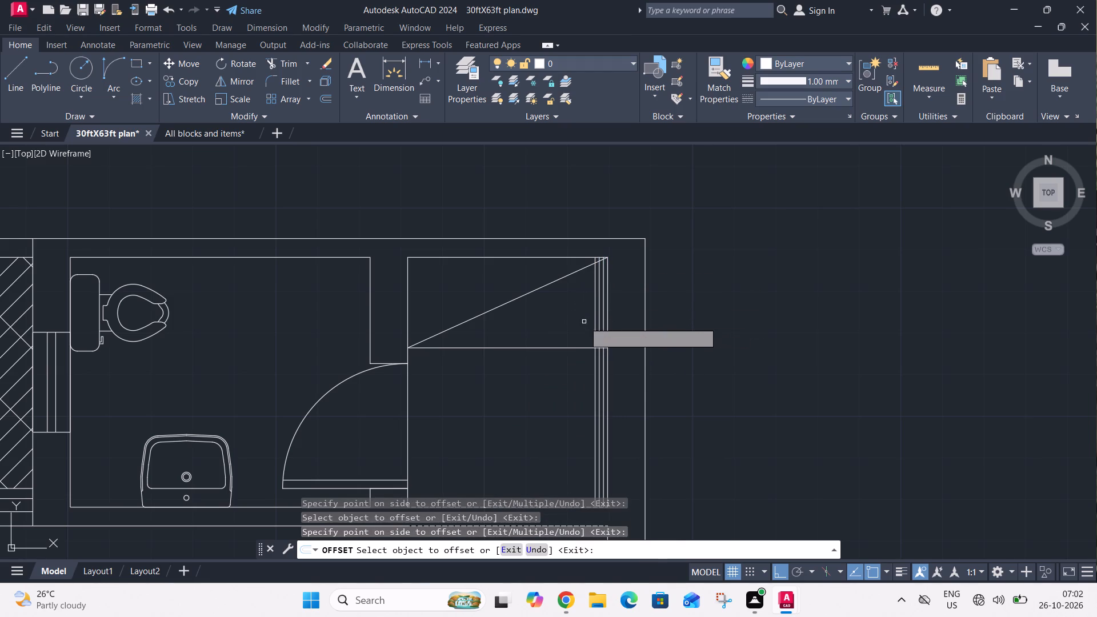
pyautogui.click(594, 322)
pyautogui.click(591, 325)
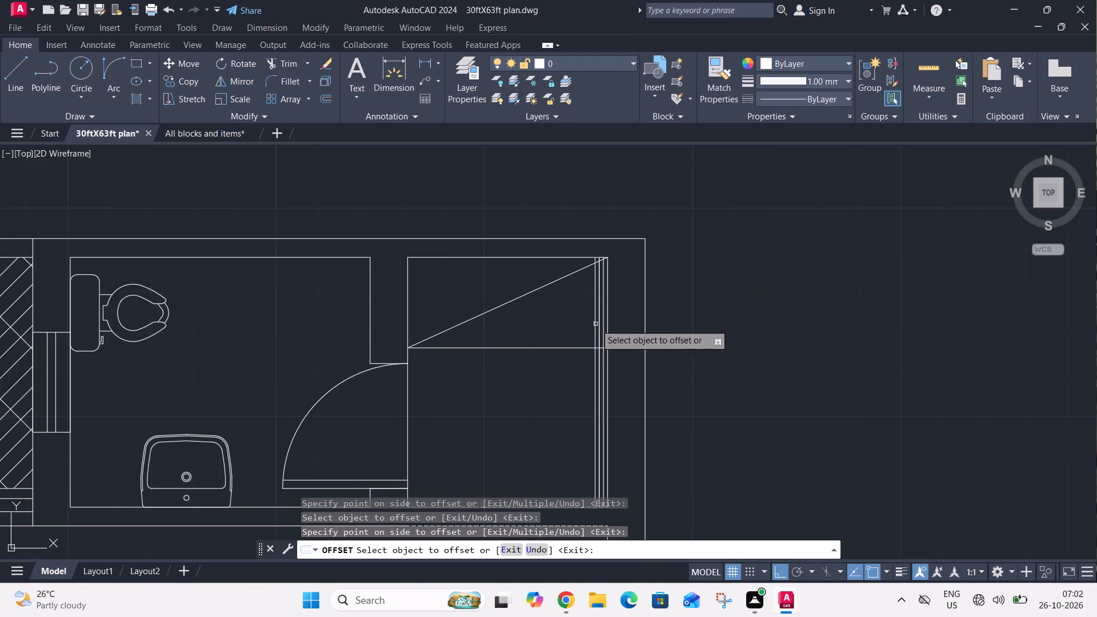
pyautogui.click(598, 323)
pyautogui.click(578, 328)
pyautogui.click(594, 322)
pyautogui.click(580, 326)
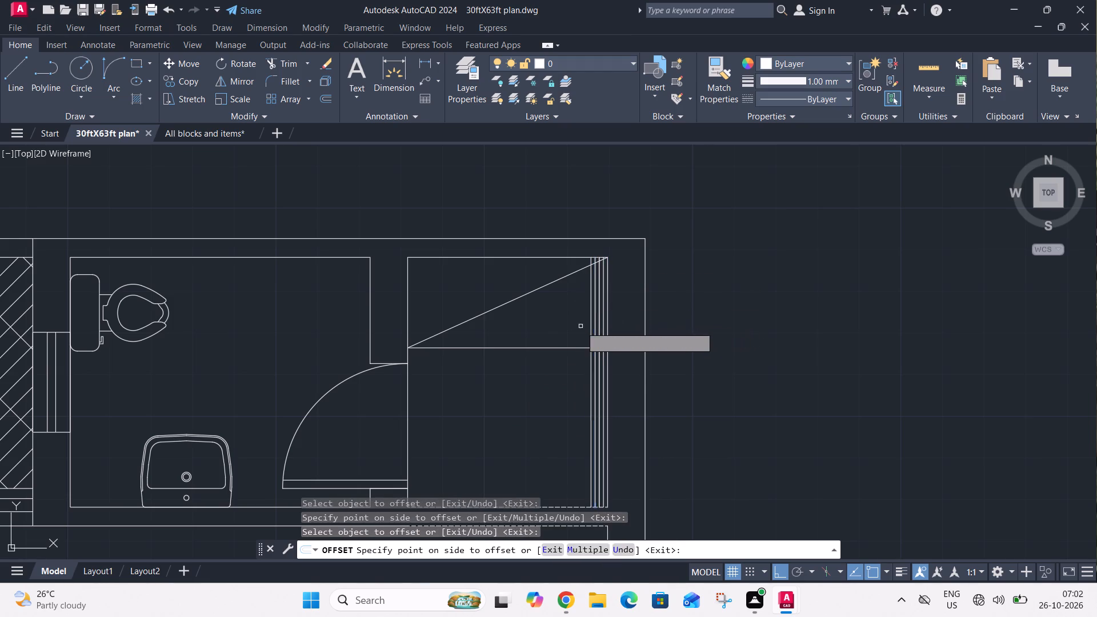
pyautogui.click(592, 324)
pyautogui.click(575, 327)
pyautogui.press('Escape')
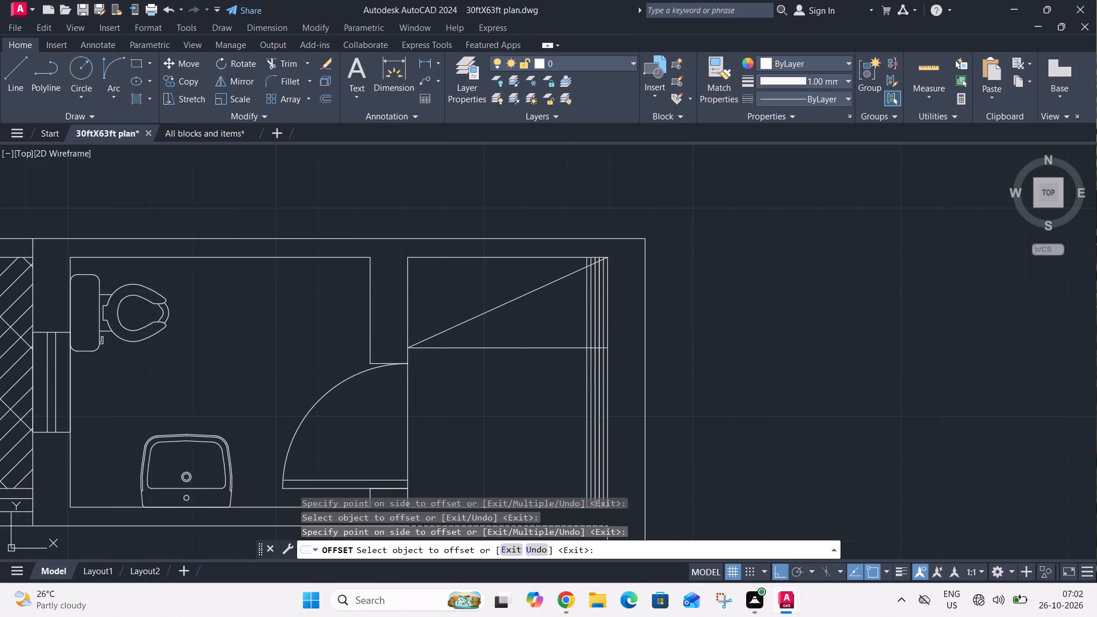
# Trim the right shower's five vertical lines above the diagonal and below the horizontal divider line with fences.
pyautogui.write('tr')
pyautogui.press('space')
pyautogui.scroll(4, 584, 255)
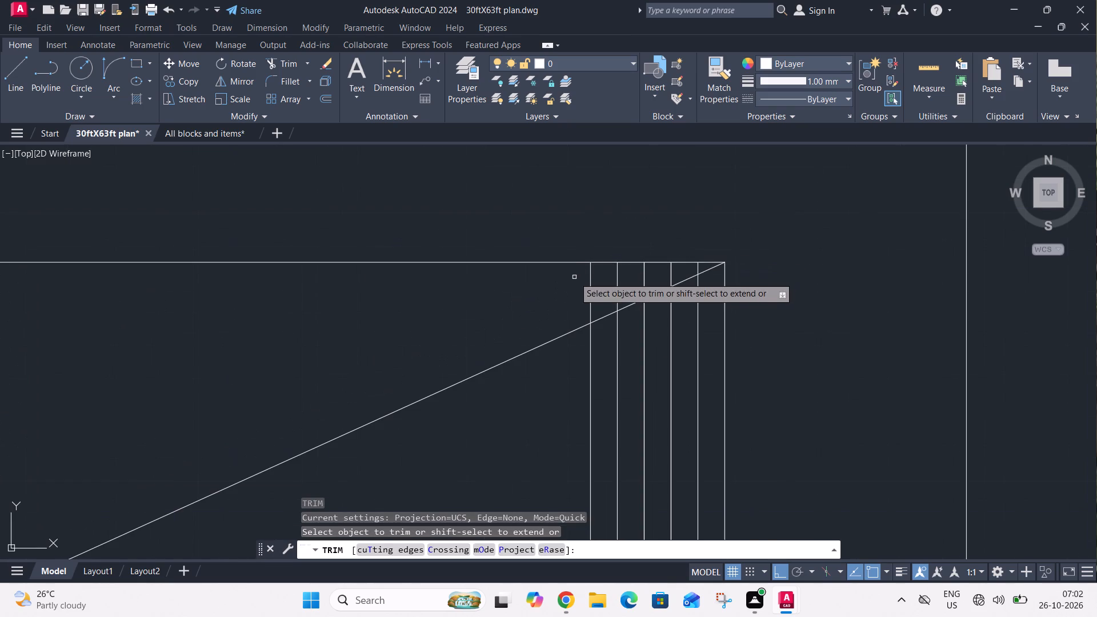
pyautogui.click(573, 278)
pyautogui.click(699, 269)
pyautogui.scroll(-4, 698, 252)
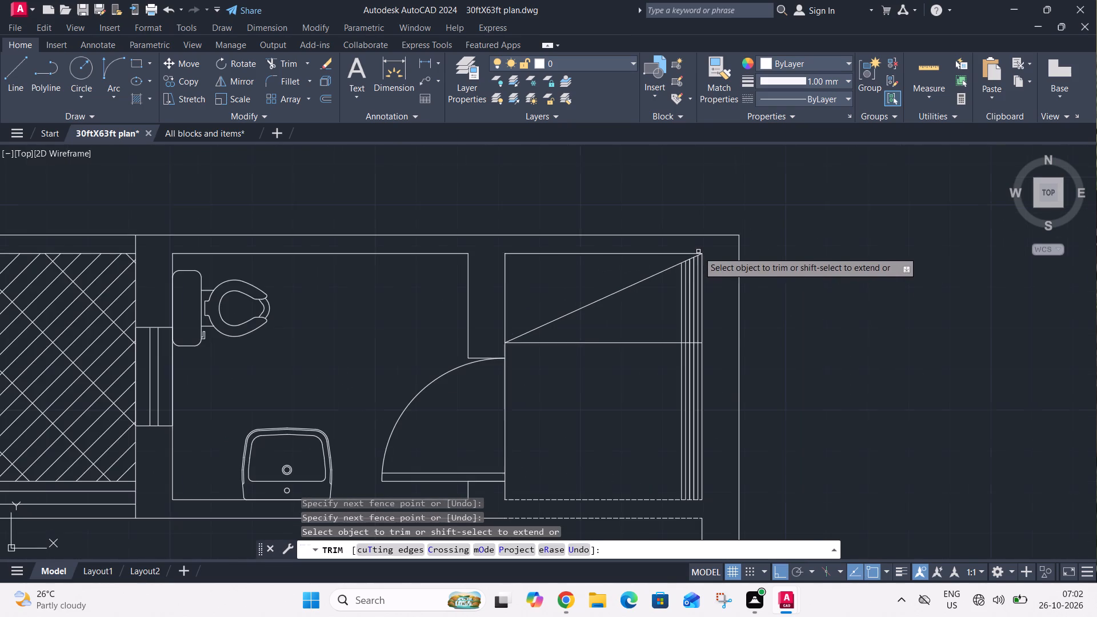
pyautogui.scroll(3, 694, 384)
pyautogui.click(707, 367)
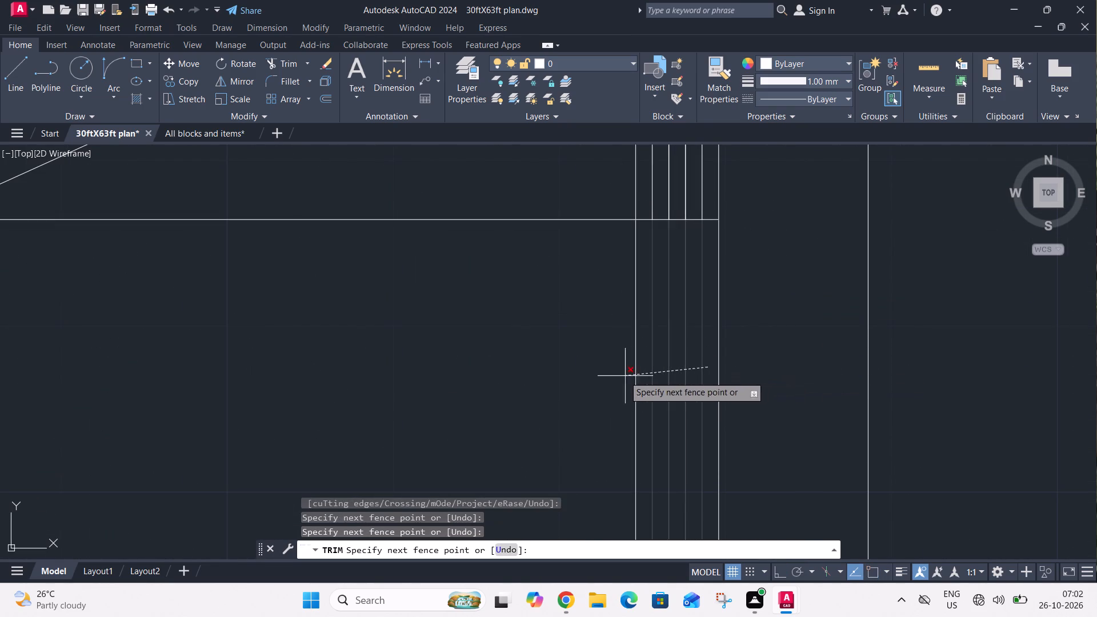
pyautogui.click(606, 375)
pyautogui.press('Escape')
# Offset the innermost of the right shower's five vertical lines repeatedly at 1" spacing, across to the shower's opposite wall.
pyautogui.write('o')
pyautogui.press('space')
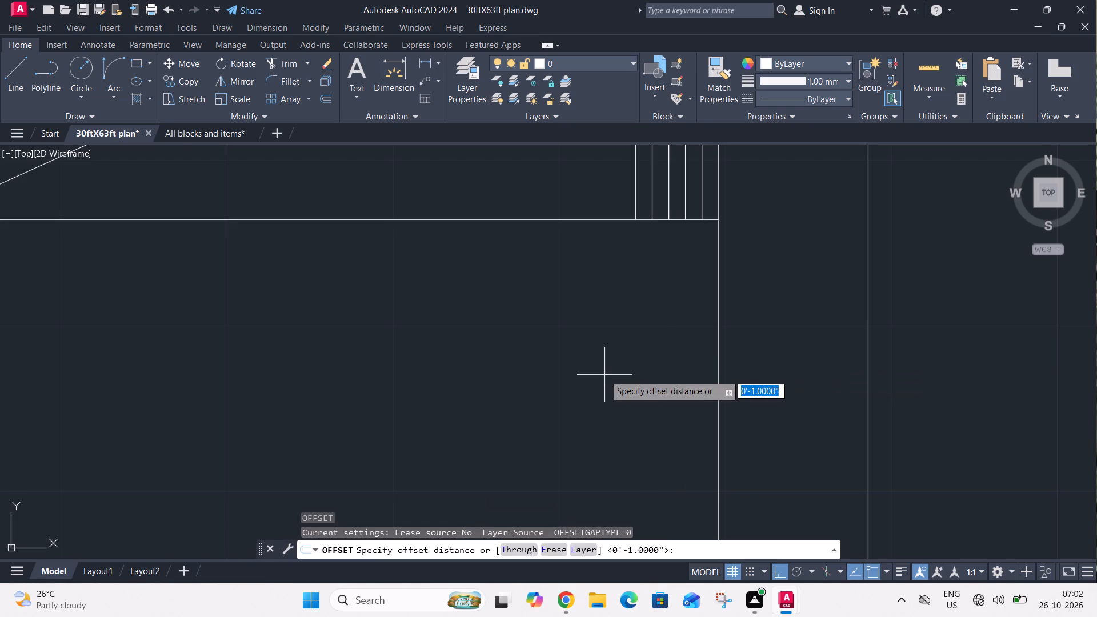
pyautogui.press('space')
pyautogui.moveTo(603, 375); pyautogui.dragTo(634, 496, button='middle')
pyautogui.scroll(1, 634, 496)
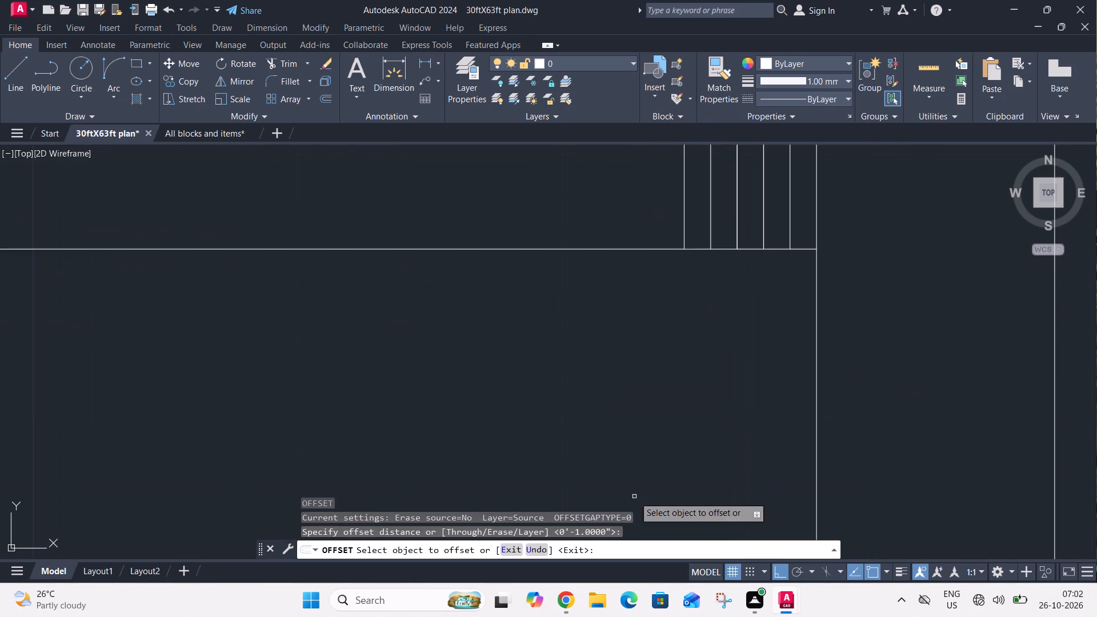
pyautogui.click(683, 221)
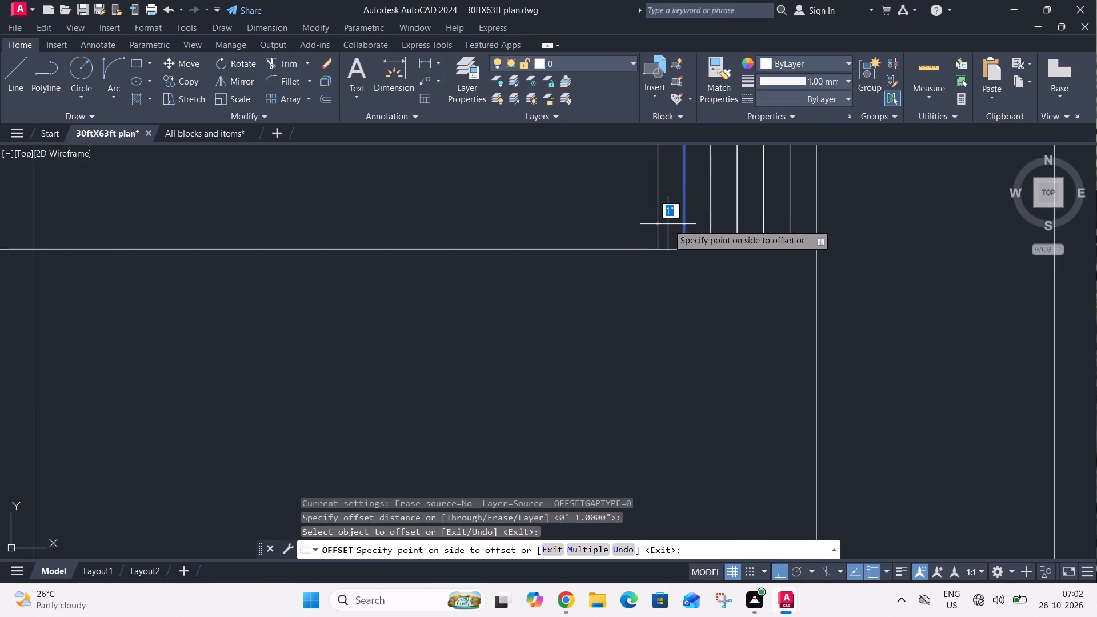
pyautogui.press('m')
pyautogui.press('space')
pyautogui.click(641, 231)
pyautogui.click(623, 231)
pyautogui.click(613, 231)
pyautogui.moveTo(596, 234); pyautogui.dragTo(585, 235)
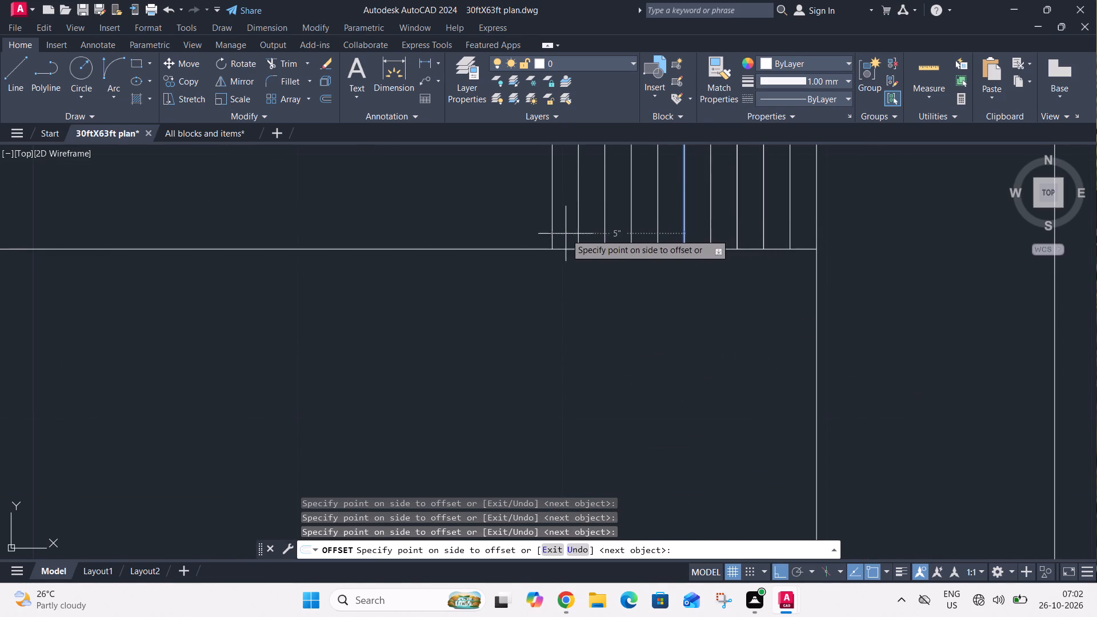
pyautogui.moveTo(563, 234); pyautogui.dragTo(546, 235)
pyautogui.moveTo(516, 237); pyautogui.dragTo(501, 241)
pyautogui.moveTo(489, 241); pyautogui.dragTo(461, 243)
pyautogui.moveTo(453, 242); pyautogui.dragTo(447, 242)
pyautogui.moveTo(438, 241); pyautogui.dragTo(431, 241)
pyautogui.moveTo(427, 241); pyautogui.dragTo(357, 257)
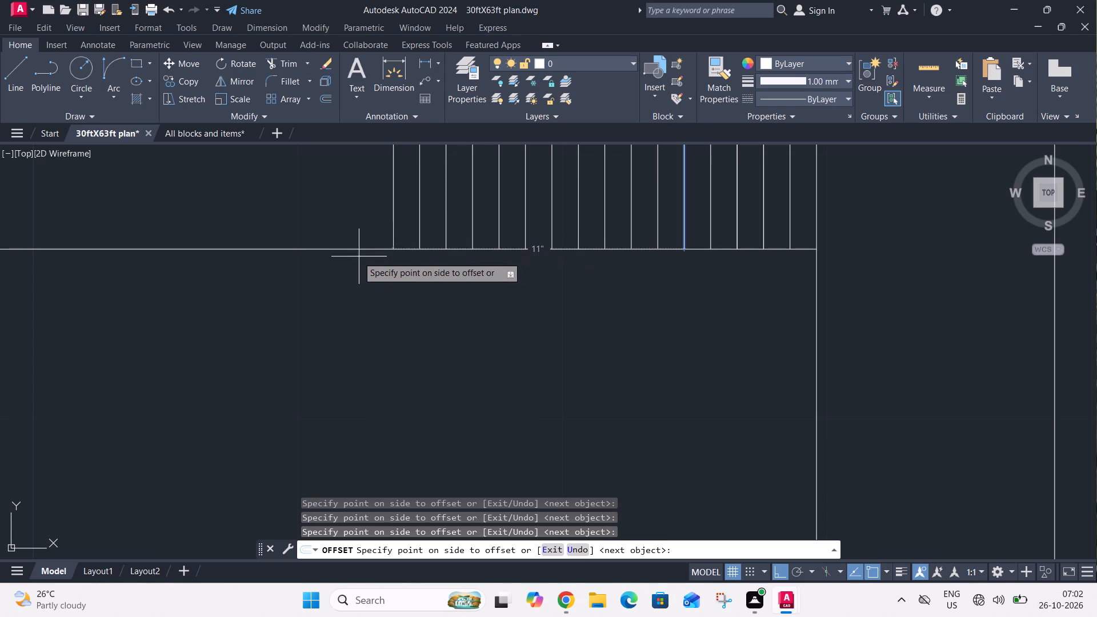
pyautogui.moveTo(357, 257); pyautogui.dragTo(350, 257)
pyautogui.click(339, 253)
pyautogui.click(336, 253)
pyautogui.moveTo(322, 250); pyautogui.dragTo(314, 250)
pyautogui.click(306, 250)
pyautogui.moveTo(305, 262); pyautogui.dragTo(485, 339, button='middle')
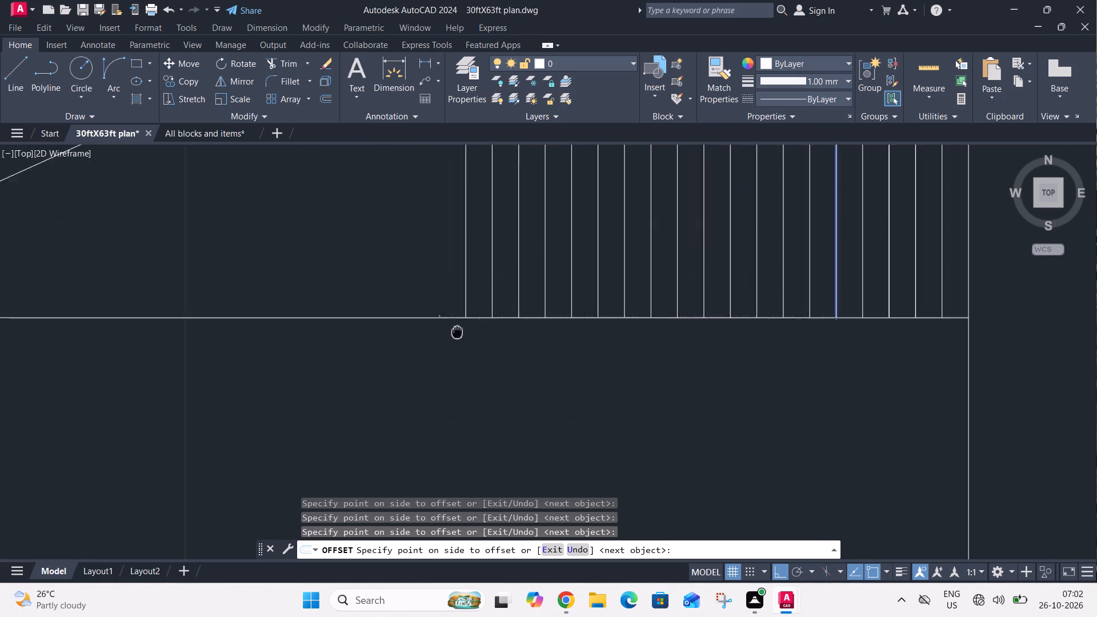
pyautogui.moveTo(485, 339); pyautogui.dragTo(673, 388, button='middle')
pyautogui.moveTo(635, 384); pyautogui.dragTo(626, 384)
pyautogui.doubleClick(529, 365)
pyautogui.click(457, 352)
pyautogui.moveTo(443, 348); pyautogui.dragTo(431, 350)
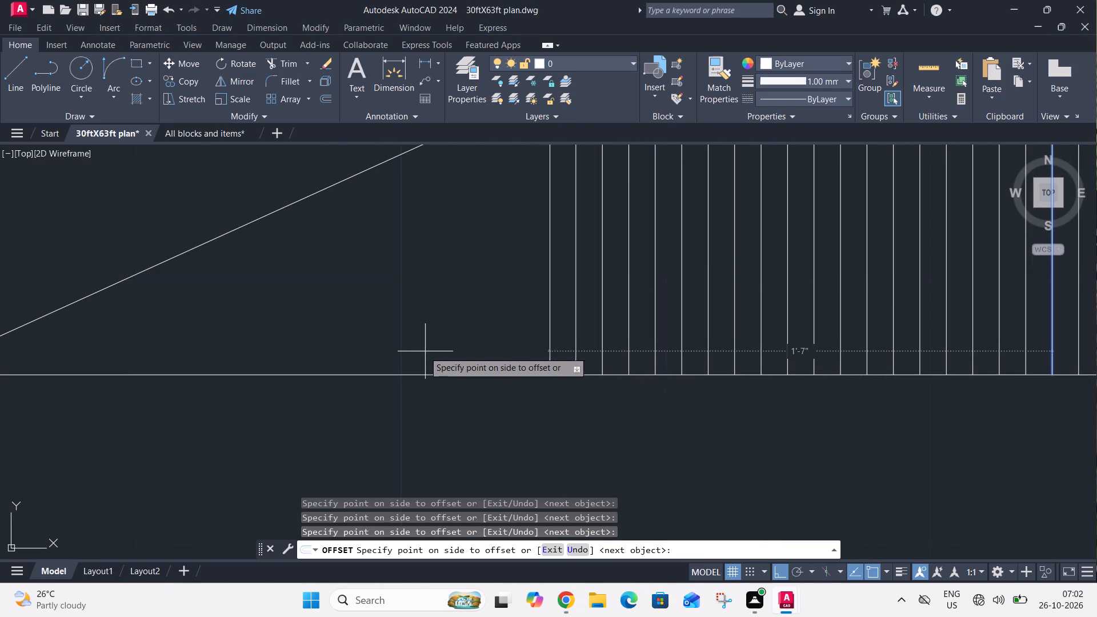
pyautogui.click(415, 351)
pyautogui.moveTo(393, 348); pyautogui.dragTo(380, 348)
pyautogui.click(341, 346)
pyautogui.moveTo(337, 345); pyautogui.dragTo(328, 345)
pyautogui.click(310, 345)
pyautogui.click(305, 344)
pyautogui.click(299, 344)
pyautogui.click(286, 342)
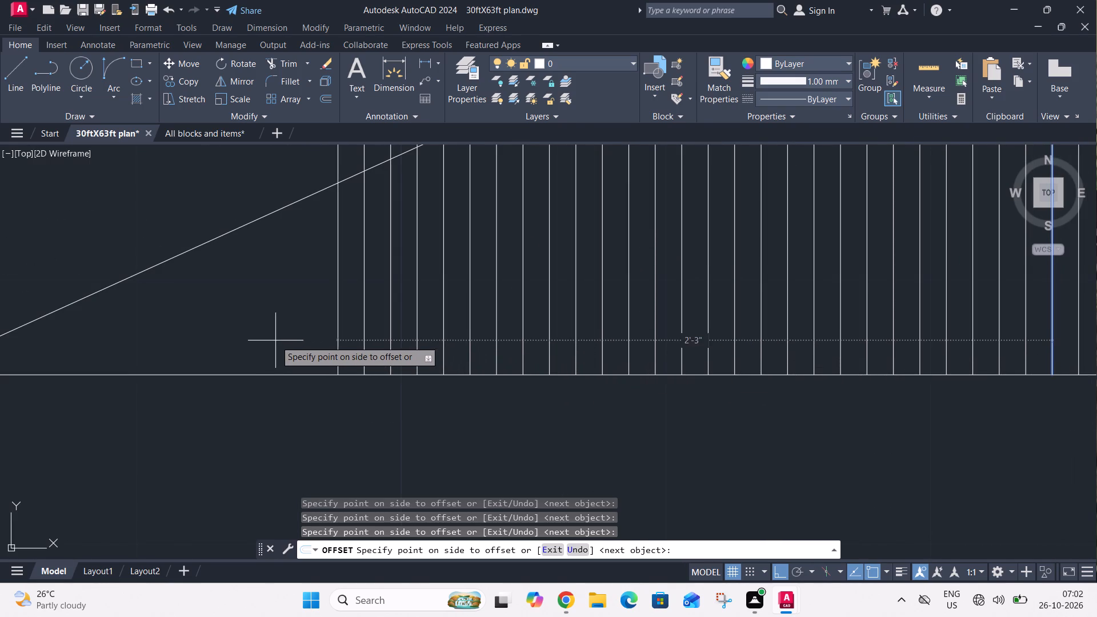
pyautogui.click(275, 340)
pyautogui.click(269, 340)
pyautogui.moveTo(237, 332); pyautogui.dragTo(588, 332, button='middle')
pyautogui.scroll(1, 588, 332)
pyautogui.click(588, 332)
pyautogui.moveTo(574, 334); pyautogui.dragTo(568, 334)
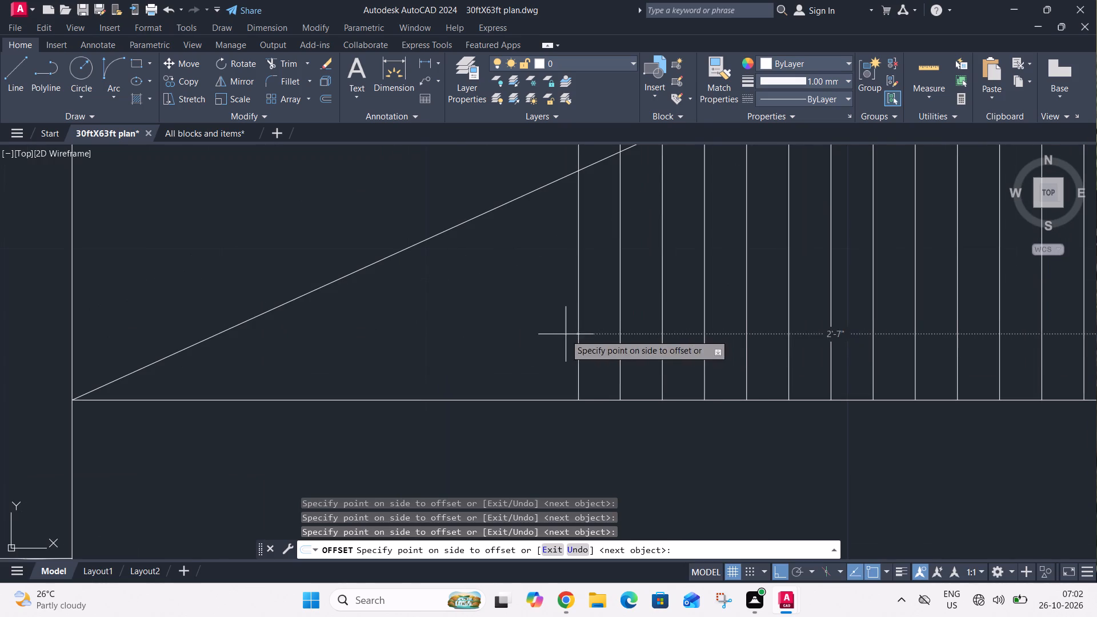
pyautogui.moveTo(553, 334); pyautogui.dragTo(539, 335)
pyautogui.click(511, 335)
pyautogui.click(455, 335)
pyautogui.moveTo(439, 332); pyautogui.dragTo(431, 332)
pyautogui.click(392, 331)
pyautogui.click(370, 330)
pyautogui.click(348, 328)
pyautogui.click(342, 328)
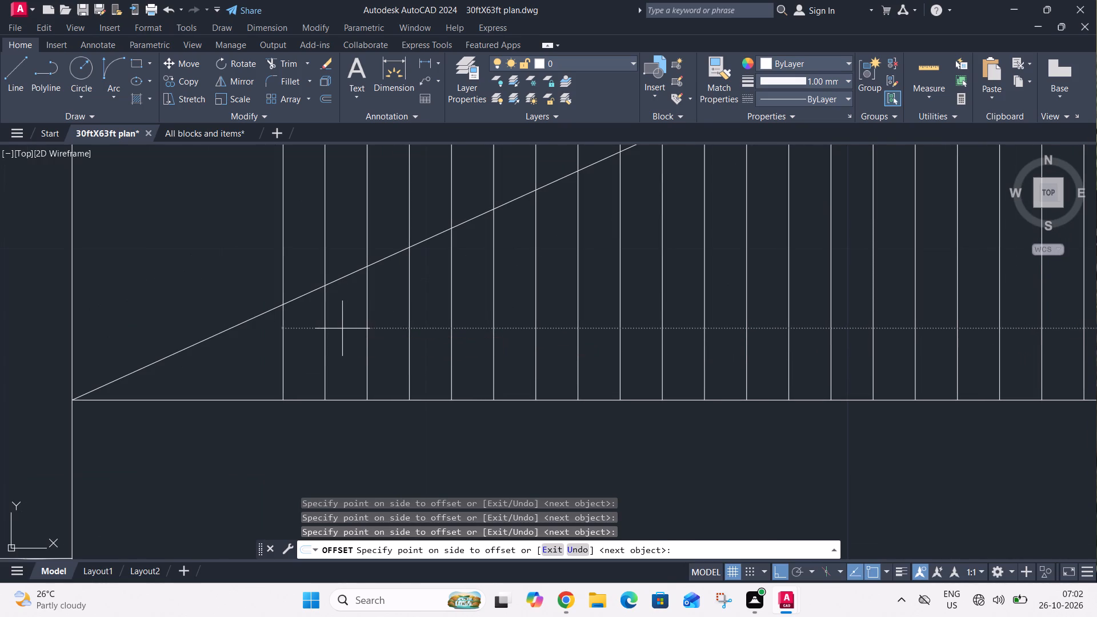
pyautogui.moveTo(321, 325); pyautogui.dragTo(309, 327)
pyautogui.moveTo(245, 323); pyautogui.dragTo(234, 325)
pyautogui.moveTo(193, 322); pyautogui.dragTo(182, 323)
pyautogui.moveTo(149, 318); pyautogui.dragTo(141, 318)
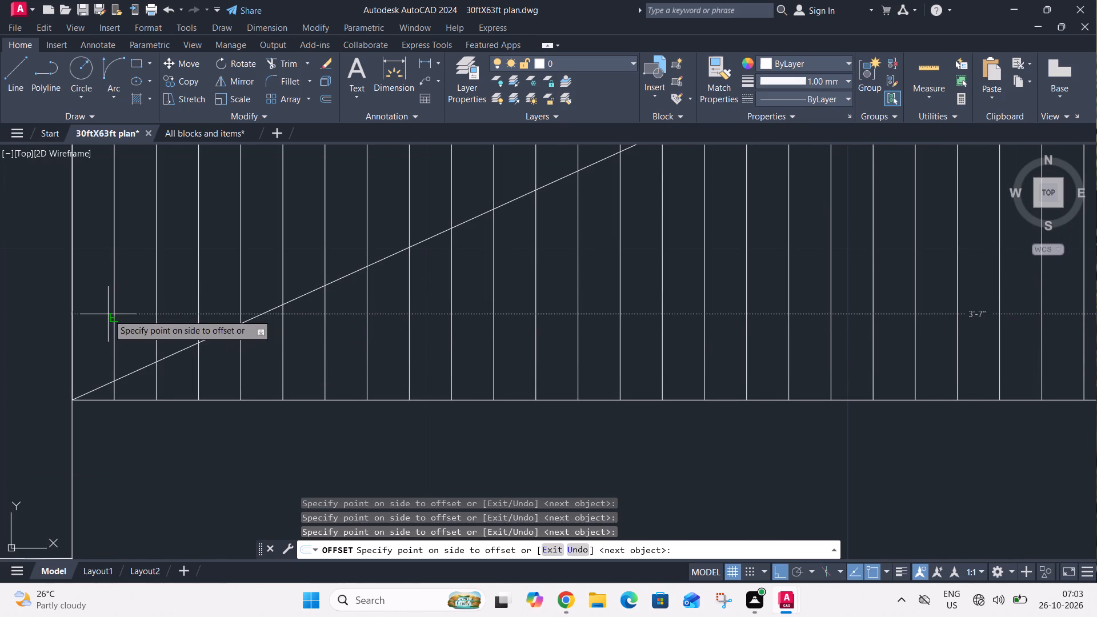
pyautogui.click(108, 314)
pyautogui.press('Escape')
# Trim the new vertical lines above the diagonal in the right bathroom's shower with a fence across them.
pyautogui.scroll(-4, 109, 314)
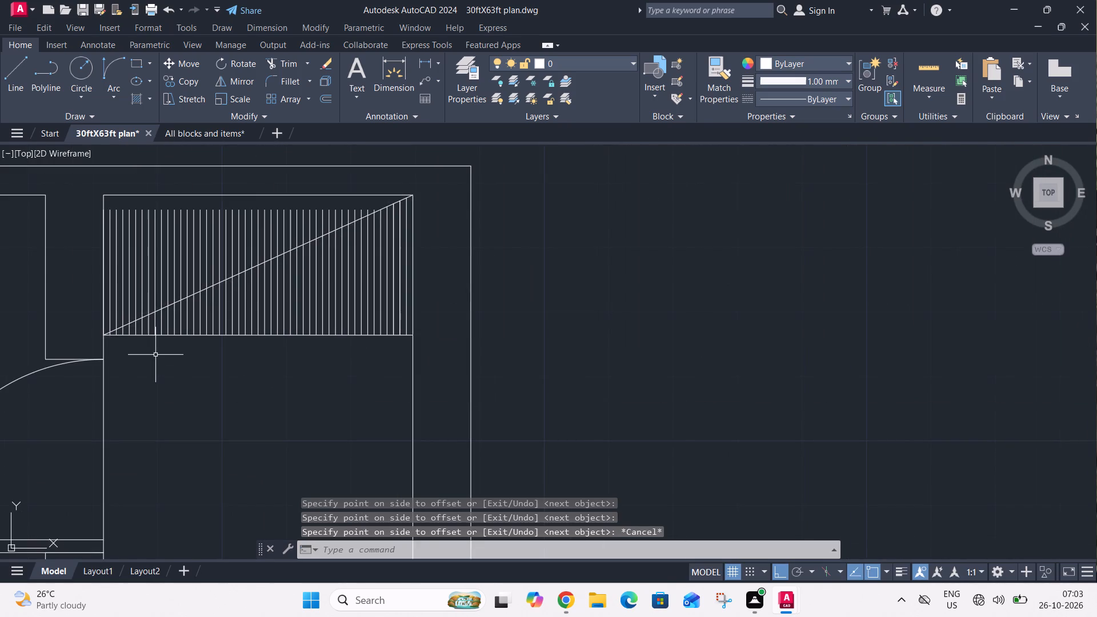
pyautogui.moveTo(155, 355); pyautogui.dragTo(191, 407, button='middle')
pyautogui.press('t')
pyautogui.press('r')
pyautogui.press('space')
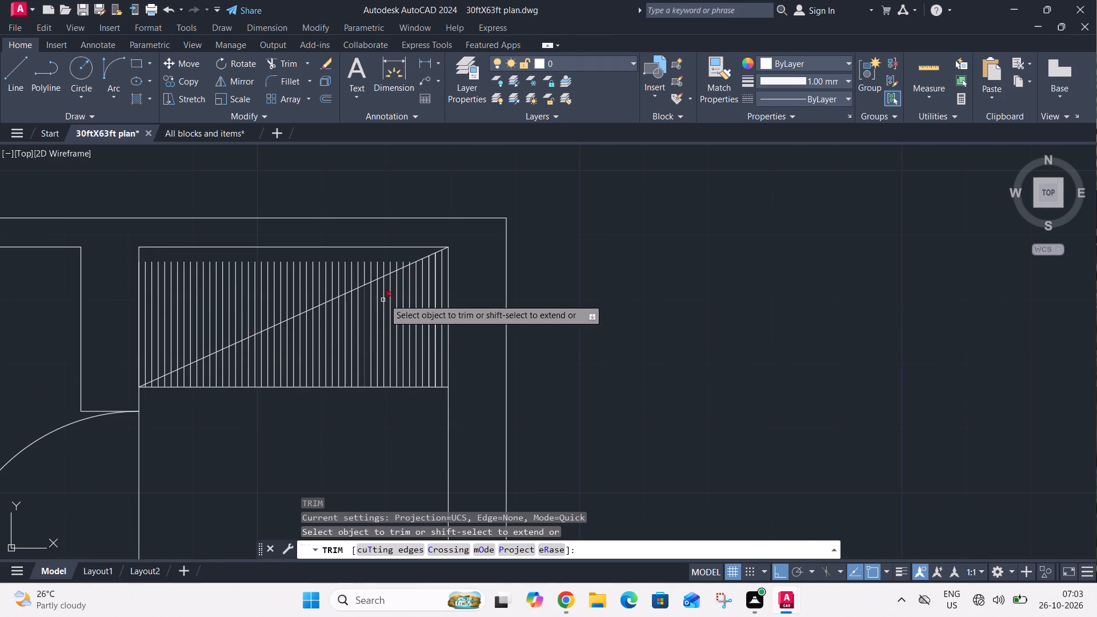
pyautogui.scroll(3, 411, 262)
pyautogui.click(412, 259)
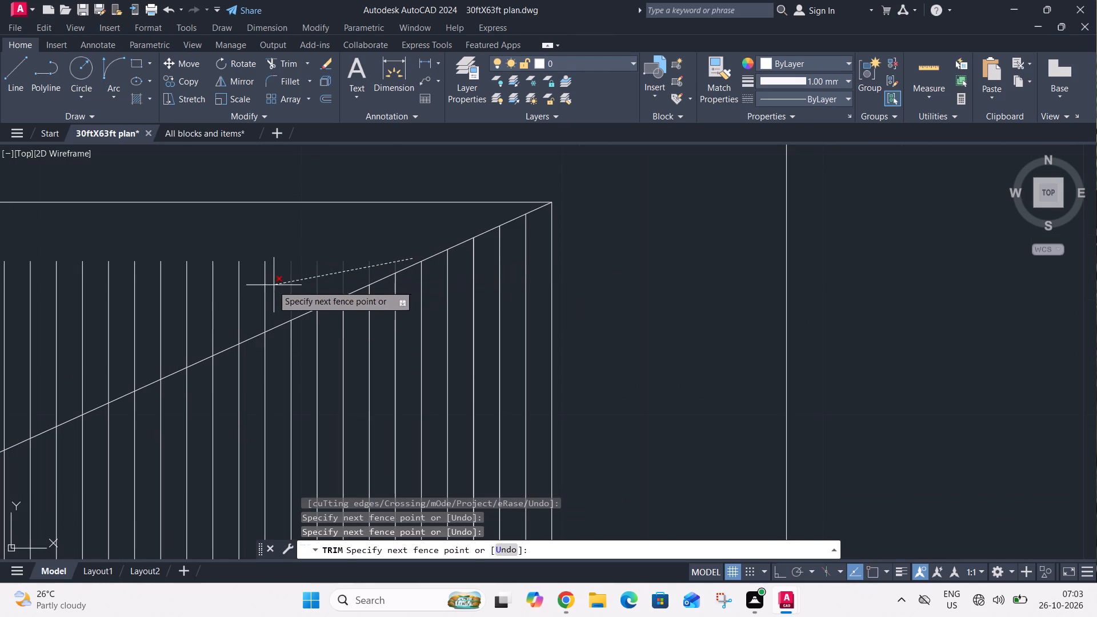
pyautogui.moveTo(182, 319); pyautogui.dragTo(582, 283, button='middle')
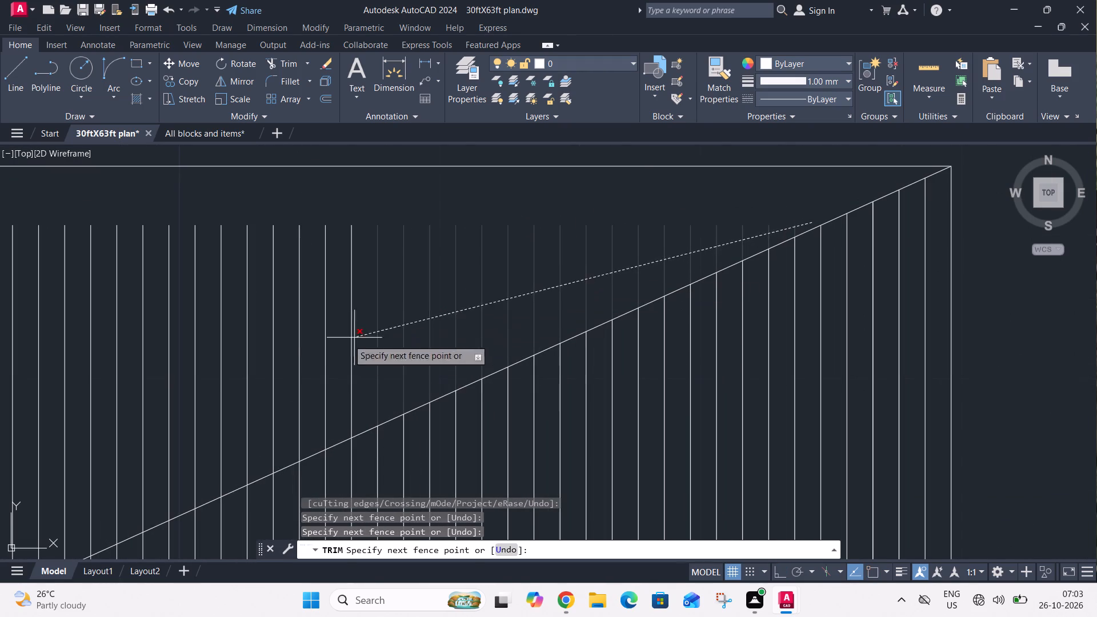
pyautogui.moveTo(170, 400); pyautogui.dragTo(660, 299, button='middle')
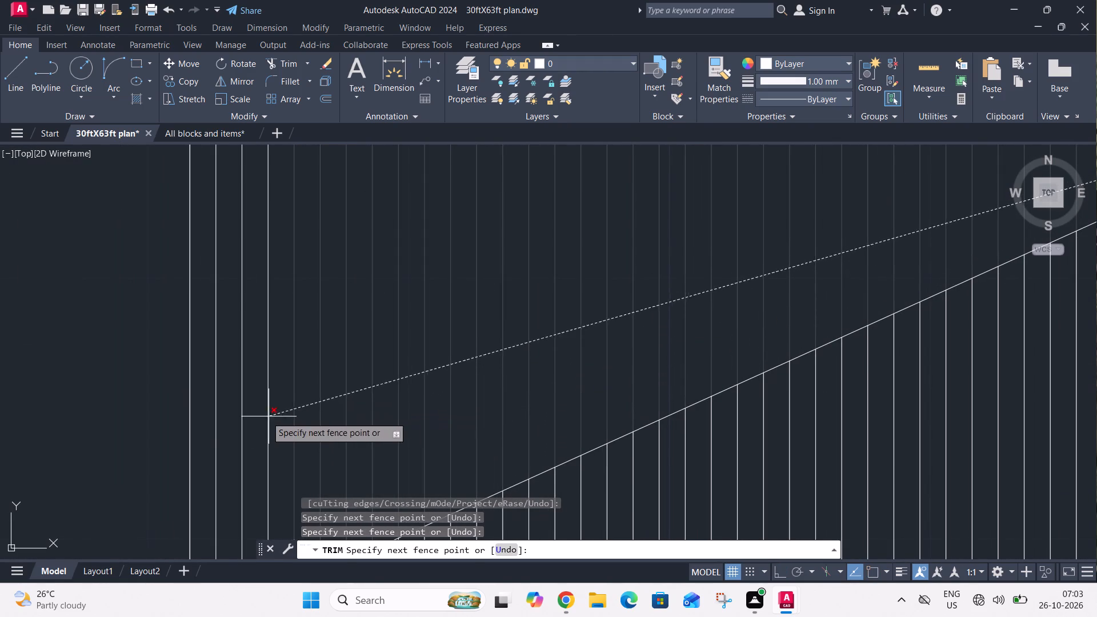
pyautogui.click(204, 416)
pyautogui.scroll(-3, 224, 400)
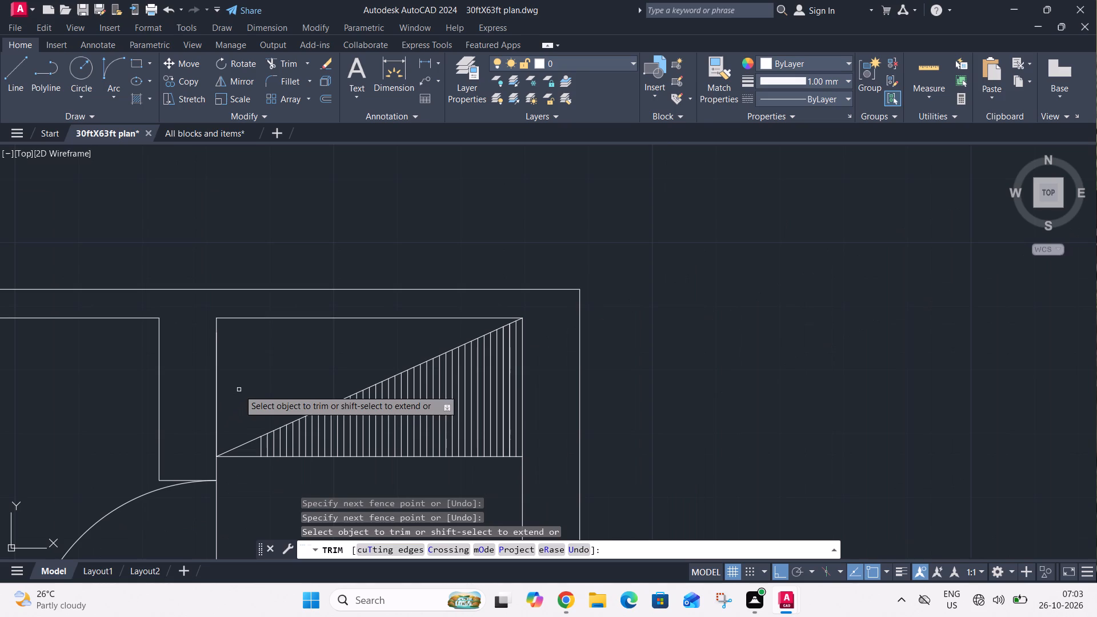
pyautogui.press('Escape')
# Offset the last remaining vertical line in the right shower repeatedly at 1" spacing to fill the rest up to the opposite wall.
pyautogui.write('o')
pyautogui.press('space')
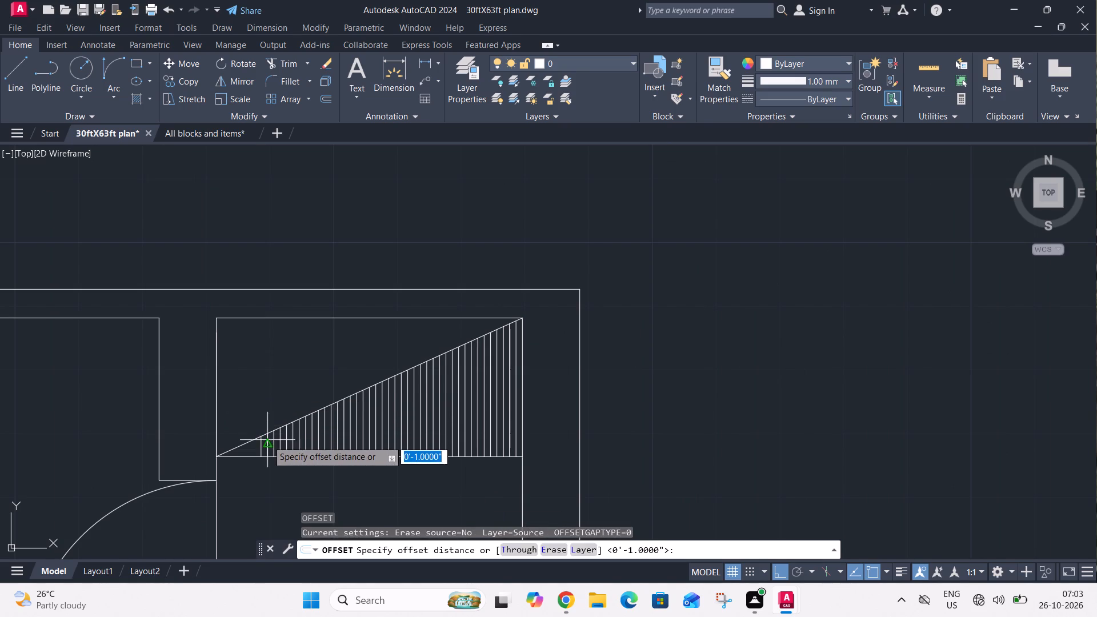
pyautogui.press('space')
pyautogui.scroll(3, 262, 450)
pyautogui.click(251, 449)
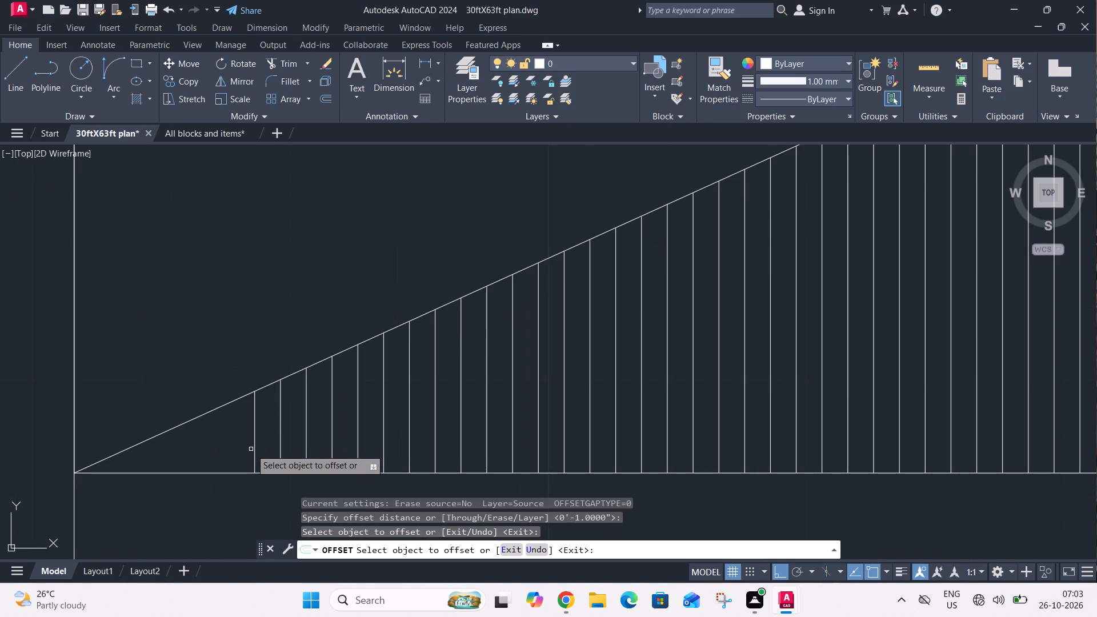
pyautogui.click(254, 449)
pyautogui.press('m')
pyautogui.moveTo(213, 450); pyautogui.dragTo(207, 450)
pyautogui.click(195, 451)
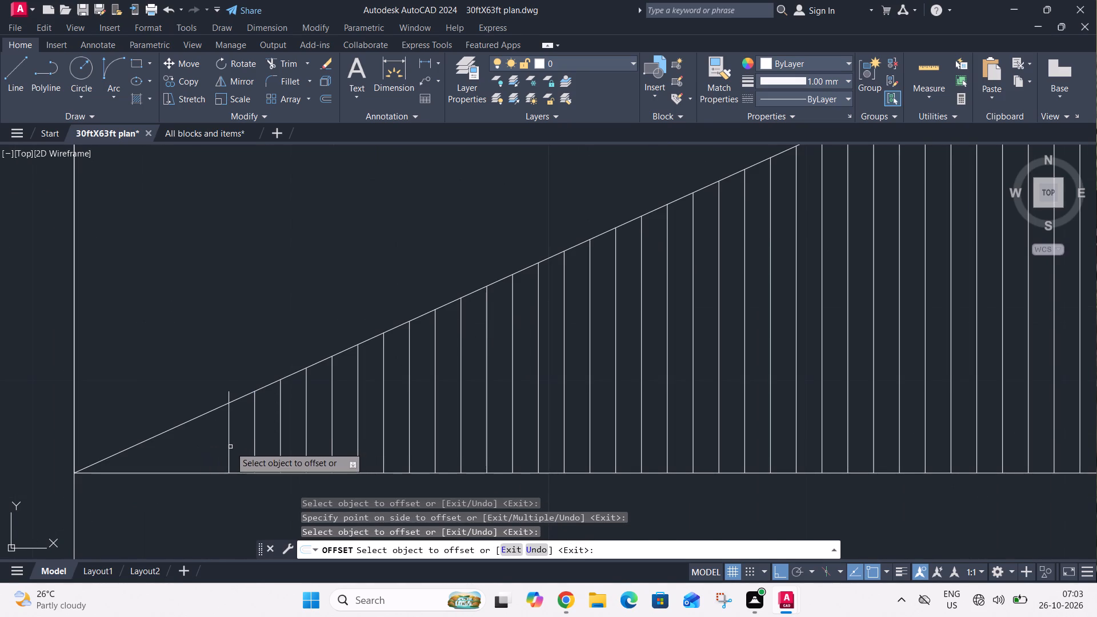
pyautogui.click(229, 447)
pyautogui.write('m')
pyautogui.press('space')
pyautogui.click(214, 445)
pyautogui.click(198, 444)
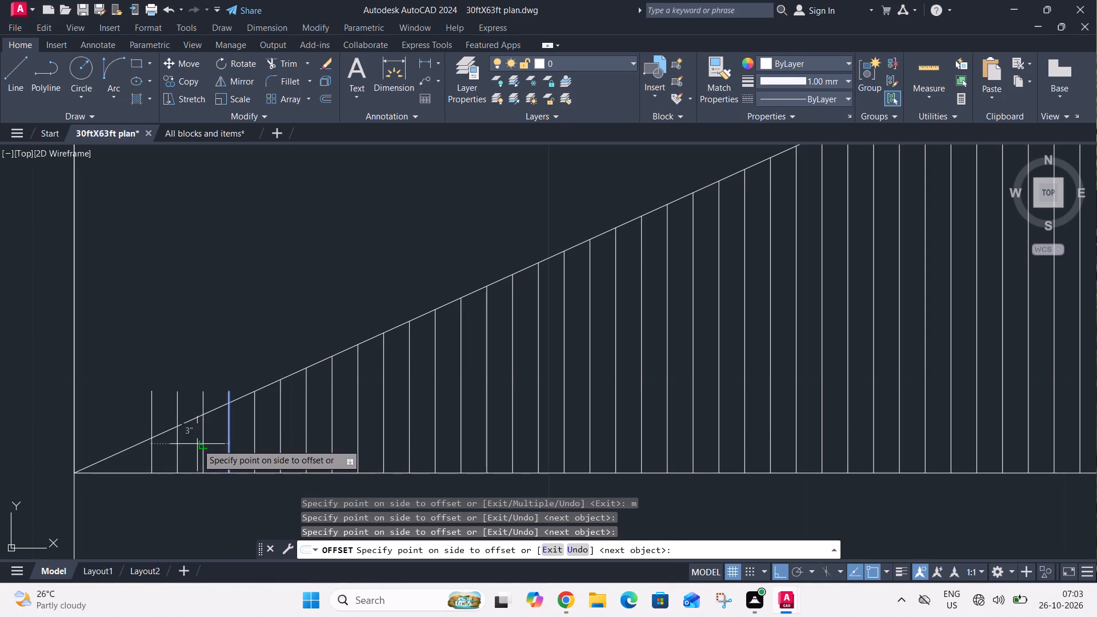
pyautogui.click(189, 443)
pyautogui.click(169, 443)
pyautogui.click(144, 436)
pyautogui.press('Escape')
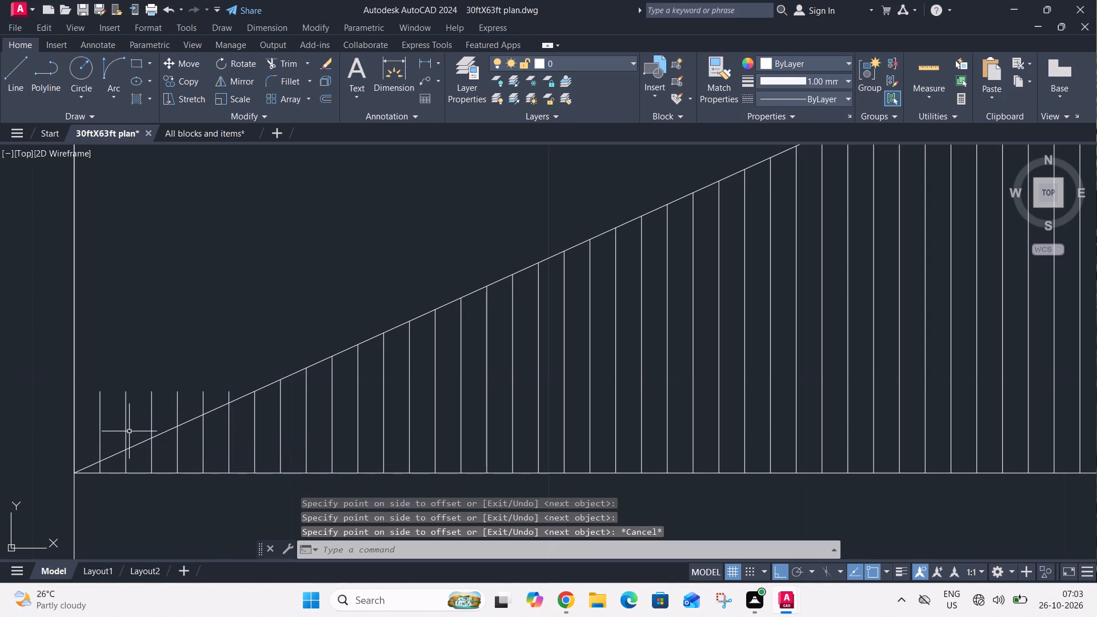
# Trim the last group of vertical lines above the diagonal in the right bathroom's shower with a fence across them.
pyautogui.write('tr')
pyautogui.press('space')
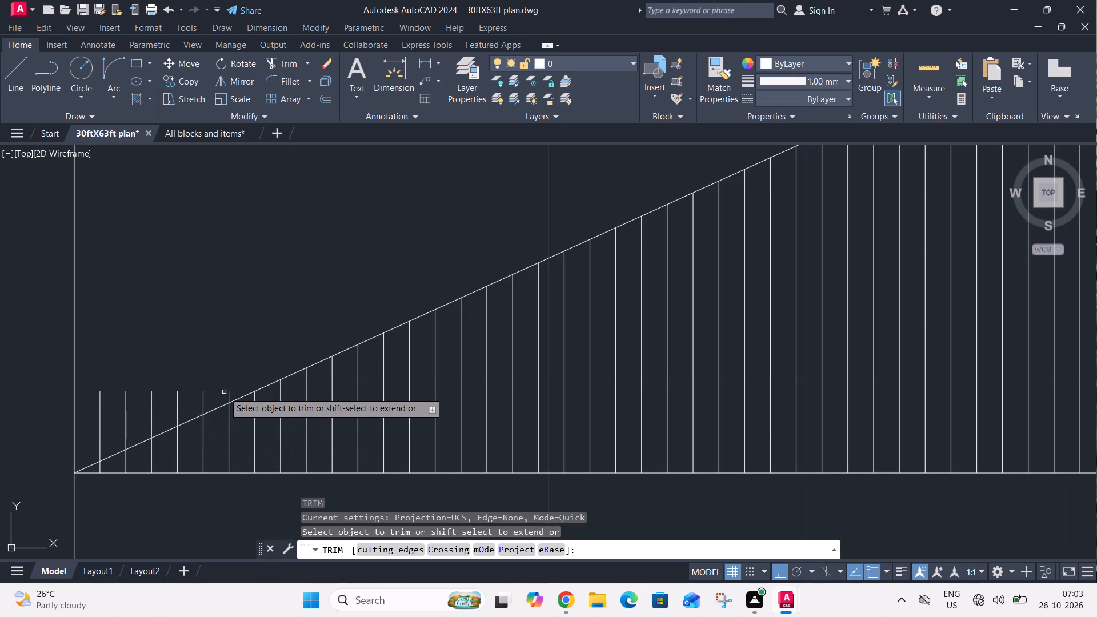
pyautogui.scroll(2, 224, 392)
pyautogui.click(252, 391)
pyautogui.scroll(-2, 177, 402)
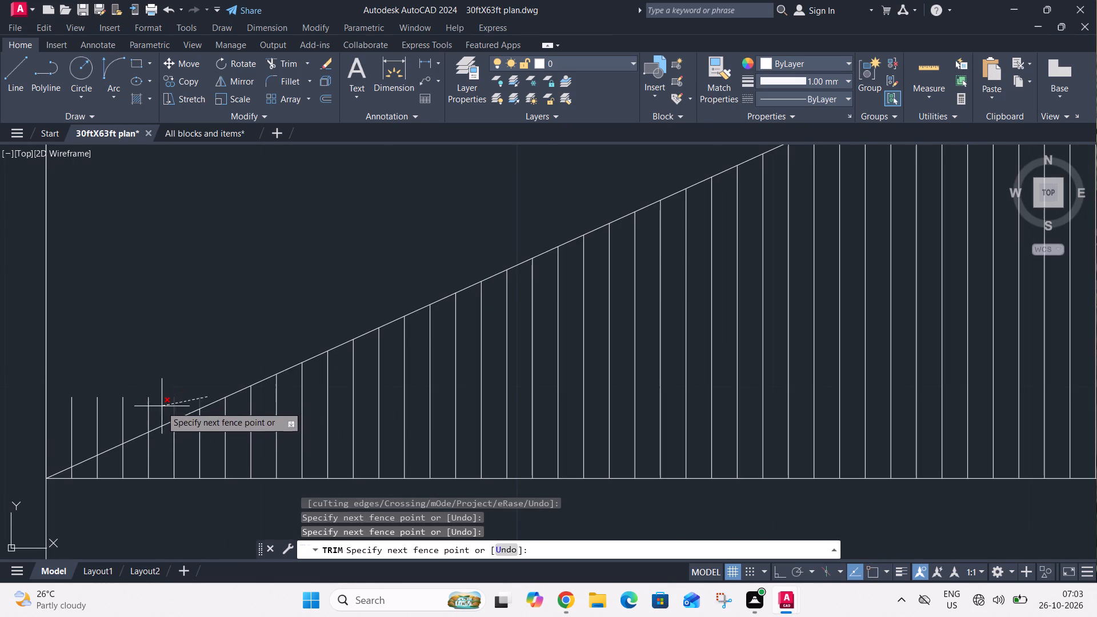
pyautogui.click(59, 448)
pyautogui.press('Escape')
pyautogui.scroll(-4, 314, 315)
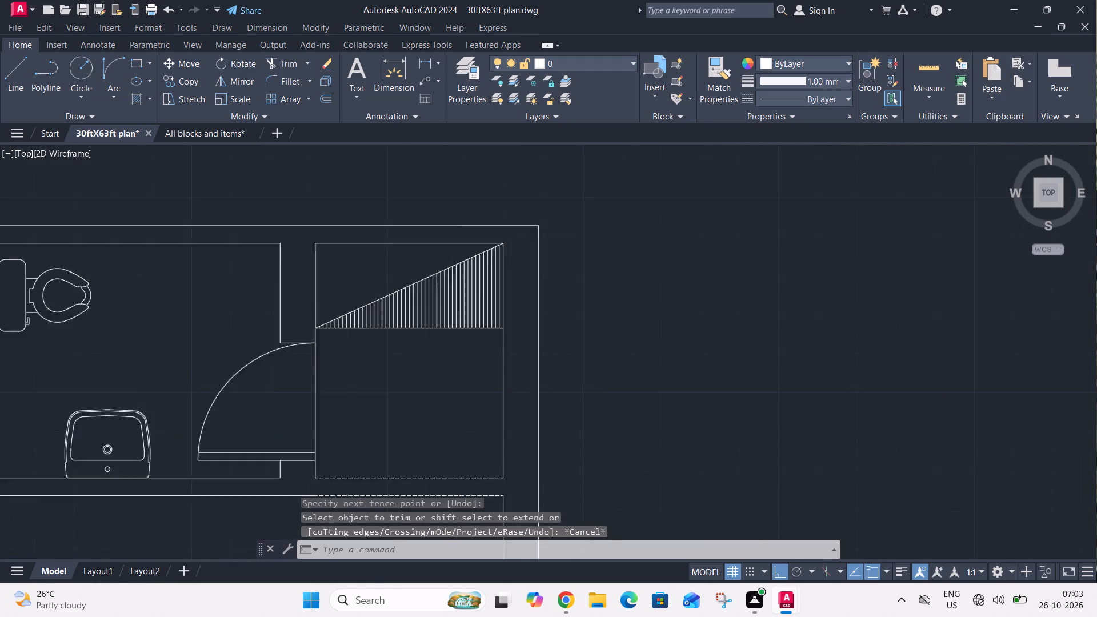
# Hatch the enclosed rectangle beside the kitchen and dining area with the GRATE pattern at 45° and scale 4.4.
pyautogui.scroll(-1, 406, 290)
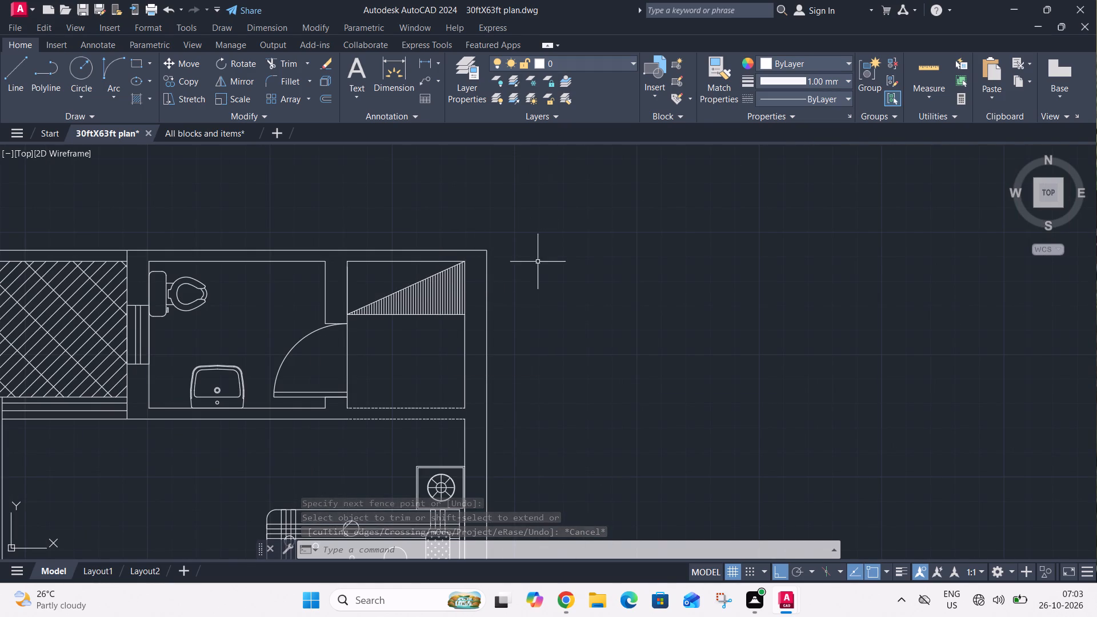
pyautogui.scroll(-3, 551, 317)
pyautogui.moveTo(577, 303); pyautogui.dragTo(564, 221, button='middle')
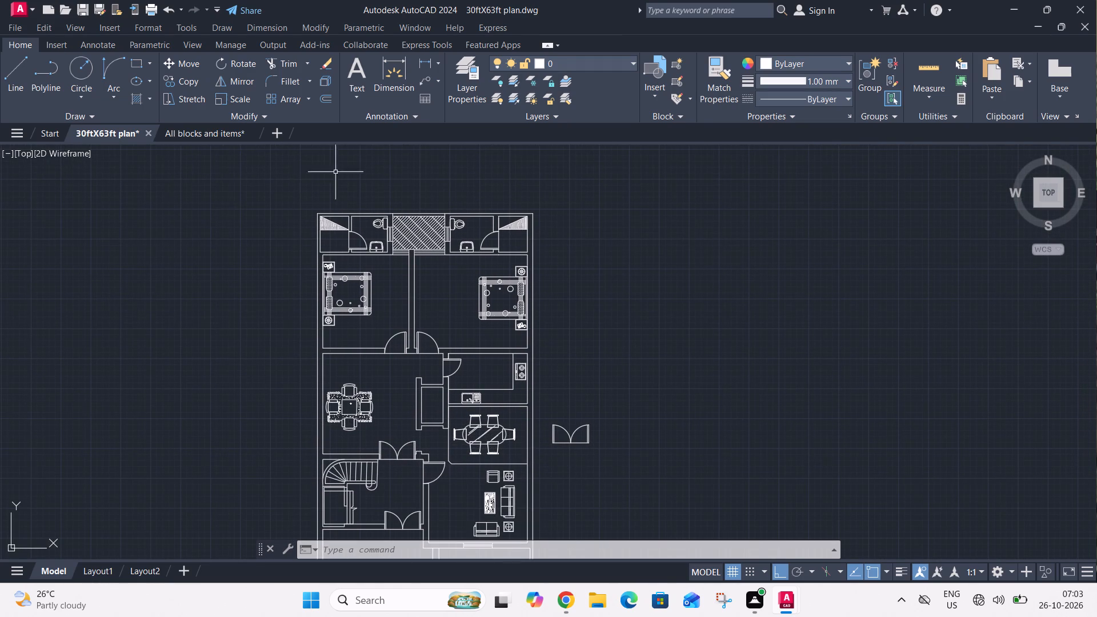
pyautogui.click(140, 103)
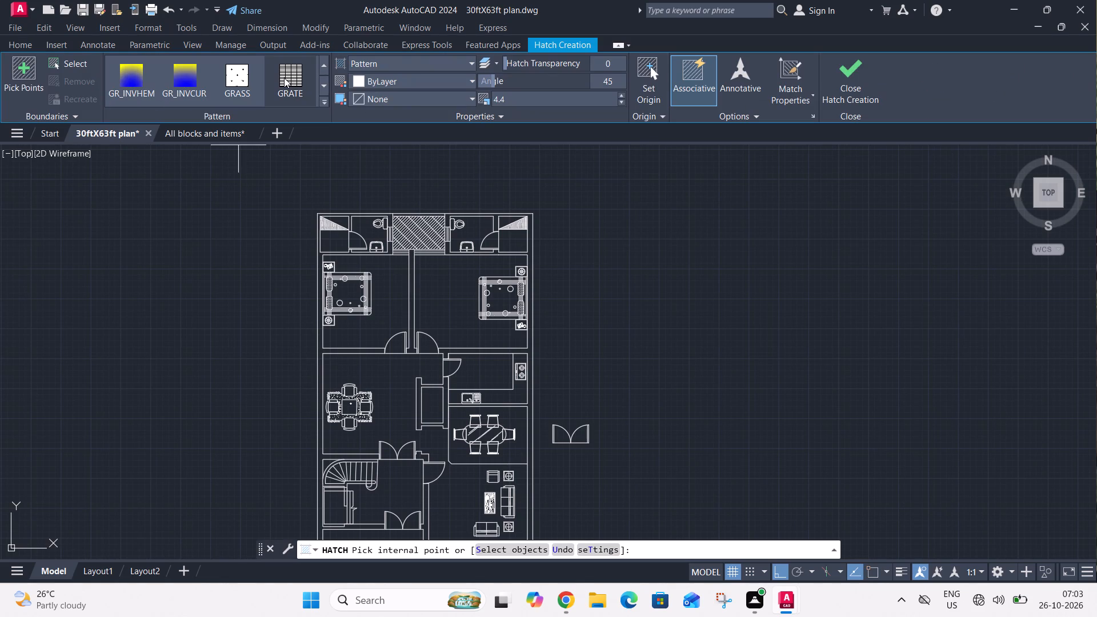
pyautogui.click(284, 77)
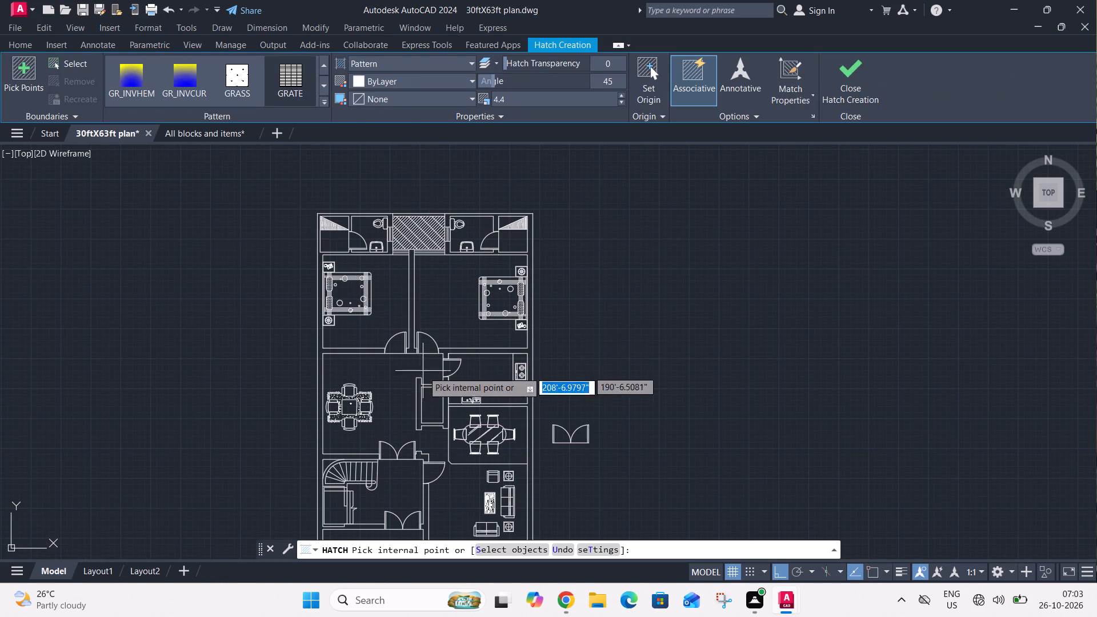
pyautogui.scroll(3, 433, 414)
pyautogui.click(433, 415)
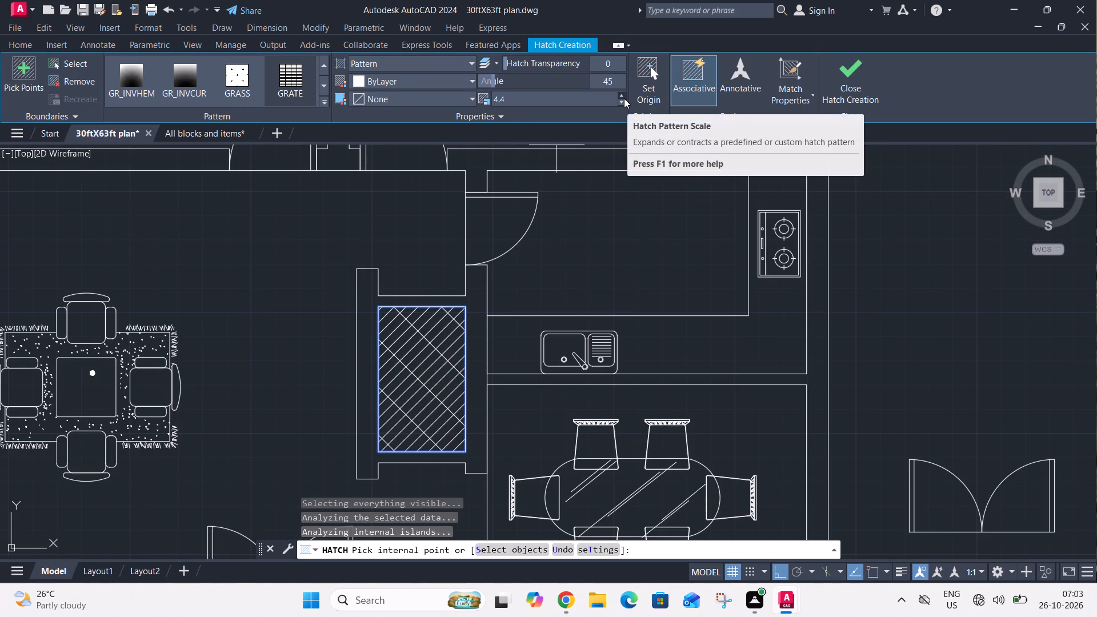
pyautogui.click(859, 80)
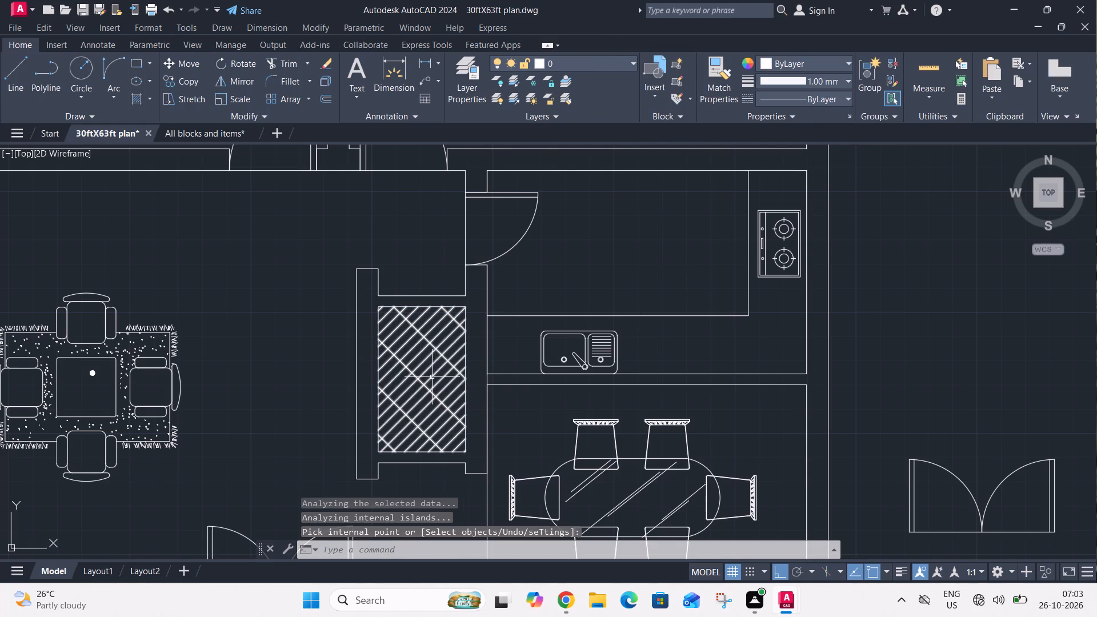
# Copy the window between the hatched rear shaft and the right bathroom into the wall between the newly hatched rectangle and the kitchen.
pyautogui.scroll(-3, 486, 344)
pyautogui.moveTo(381, 263); pyautogui.dragTo(306, 352, button='middle')
pyautogui.scroll(4, 401, 281)
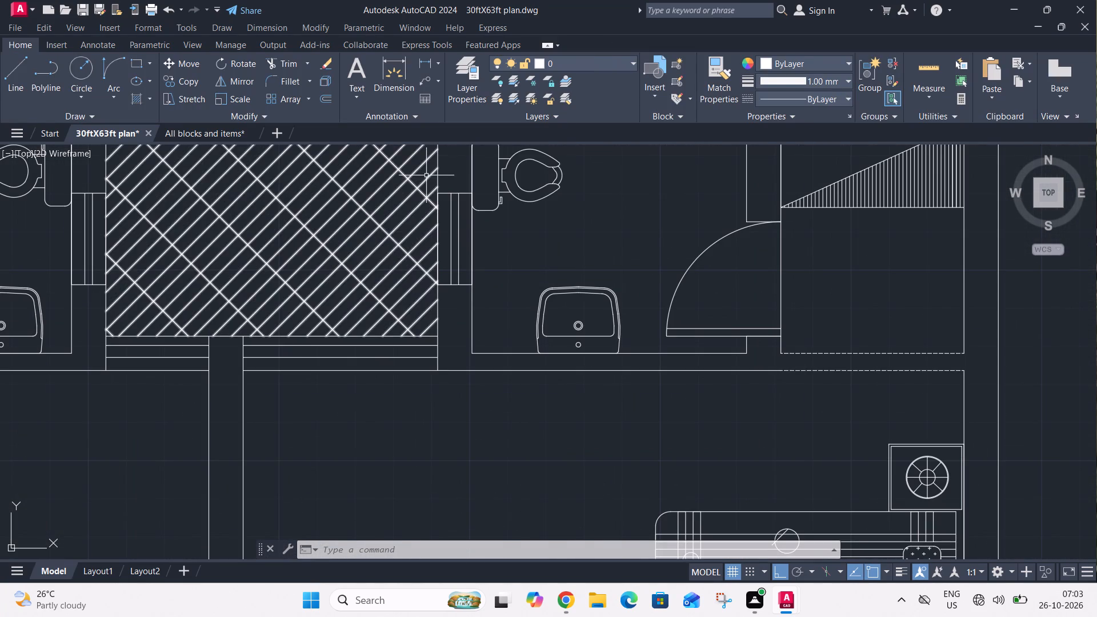
pyautogui.click(426, 174)
pyautogui.click(484, 312)
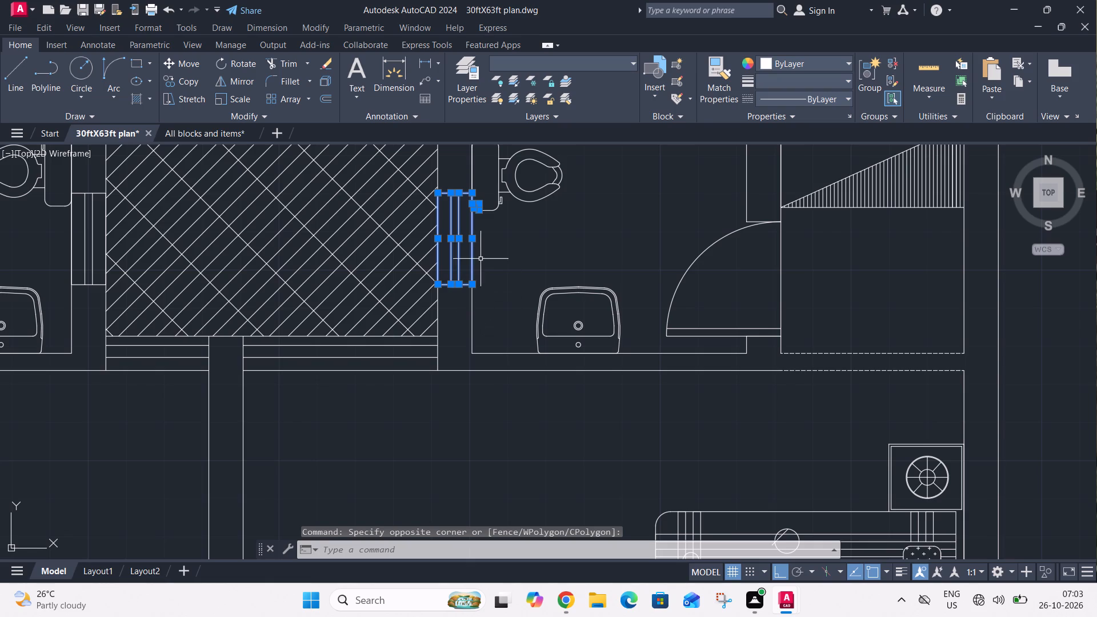
pyautogui.press('Escape')
pyautogui.click(426, 189)
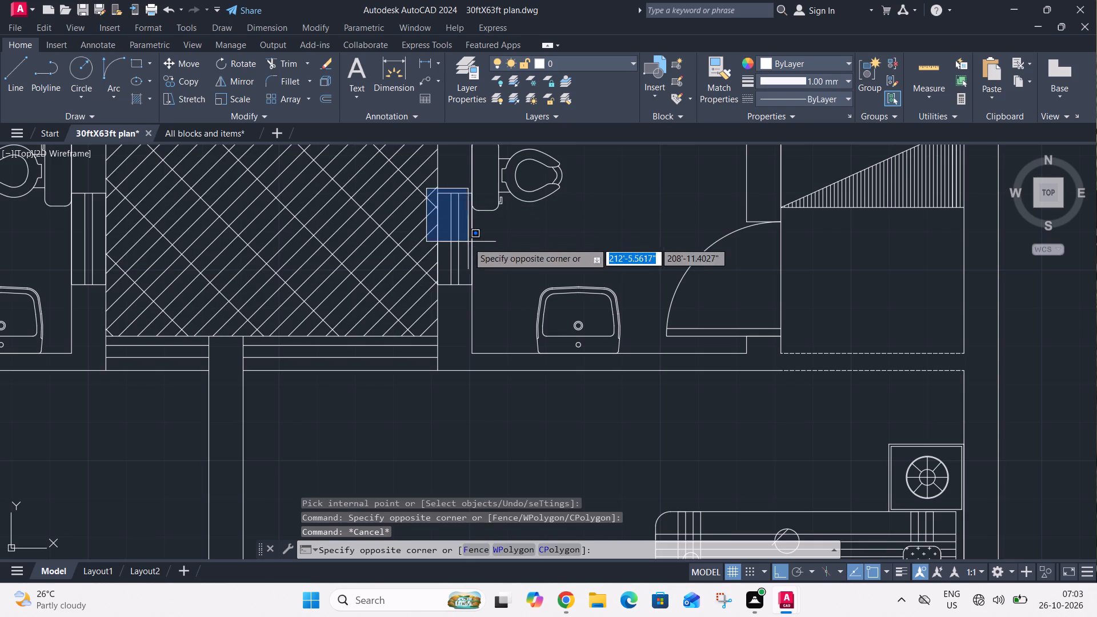
pyautogui.click(475, 294)
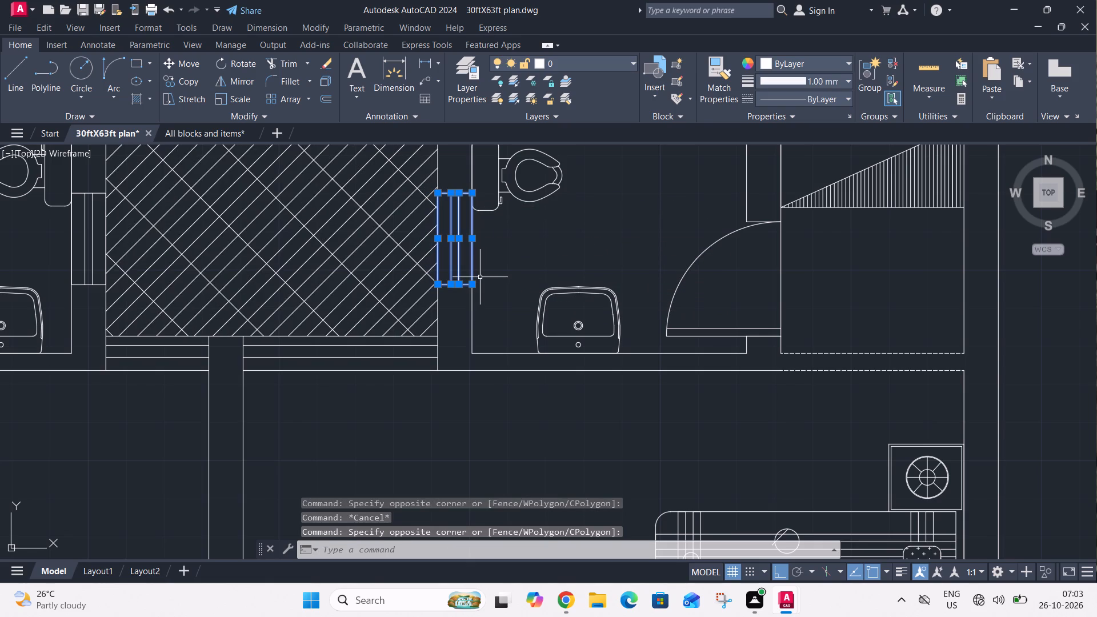
pyautogui.press('c')
pyautogui.press('o')
pyautogui.press('space')
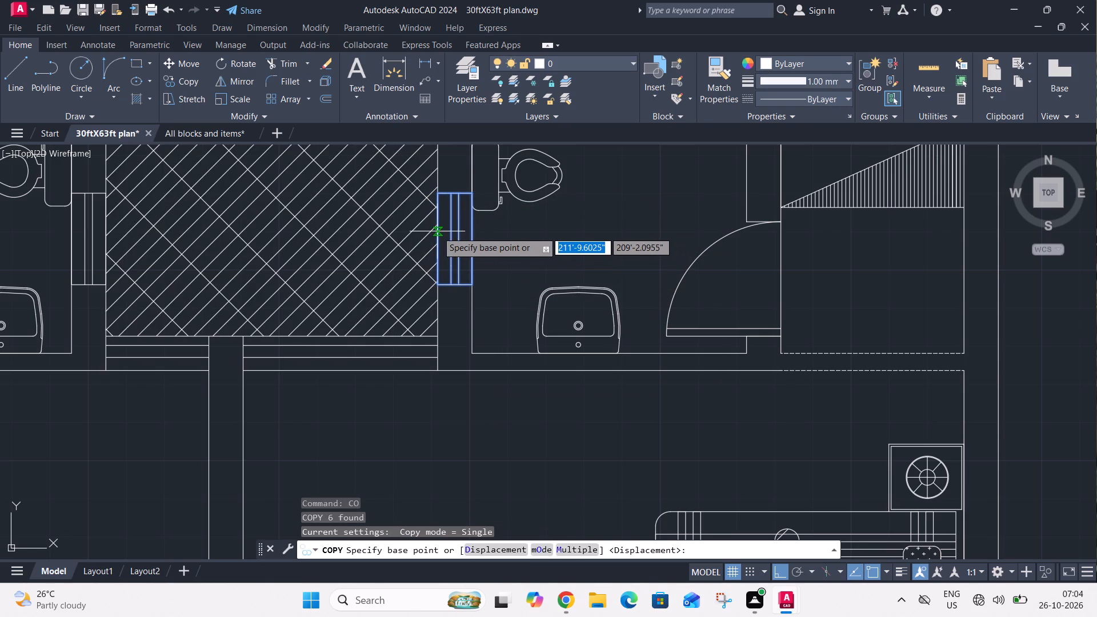
pyautogui.click(436, 231)
pyautogui.scroll(-4, 465, 187)
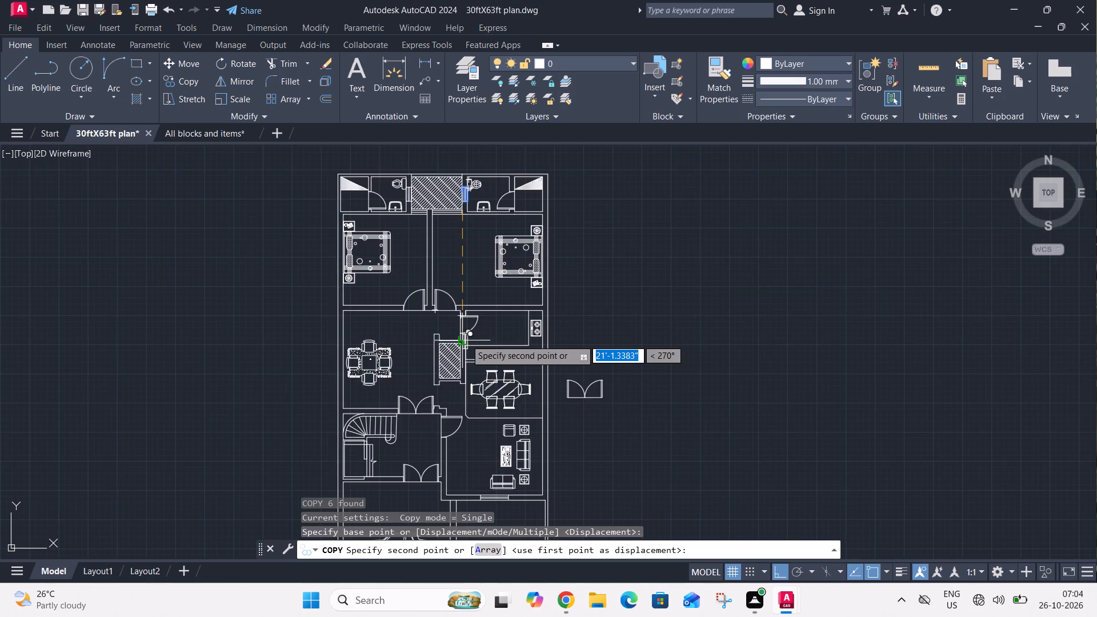
pyautogui.scroll(3, 466, 339)
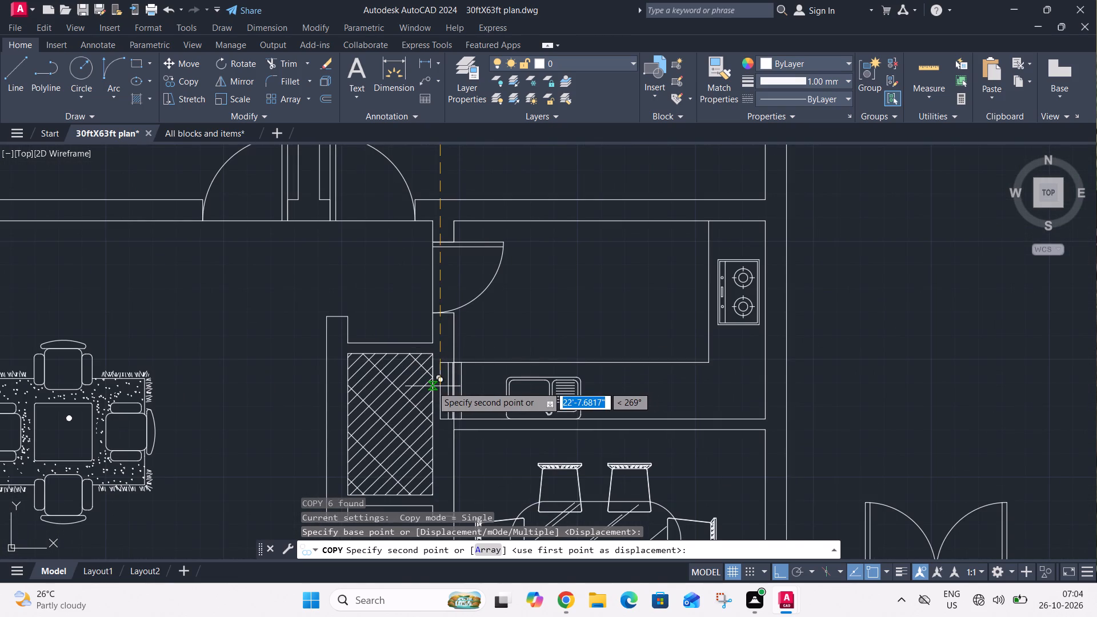
pyautogui.click(432, 386)
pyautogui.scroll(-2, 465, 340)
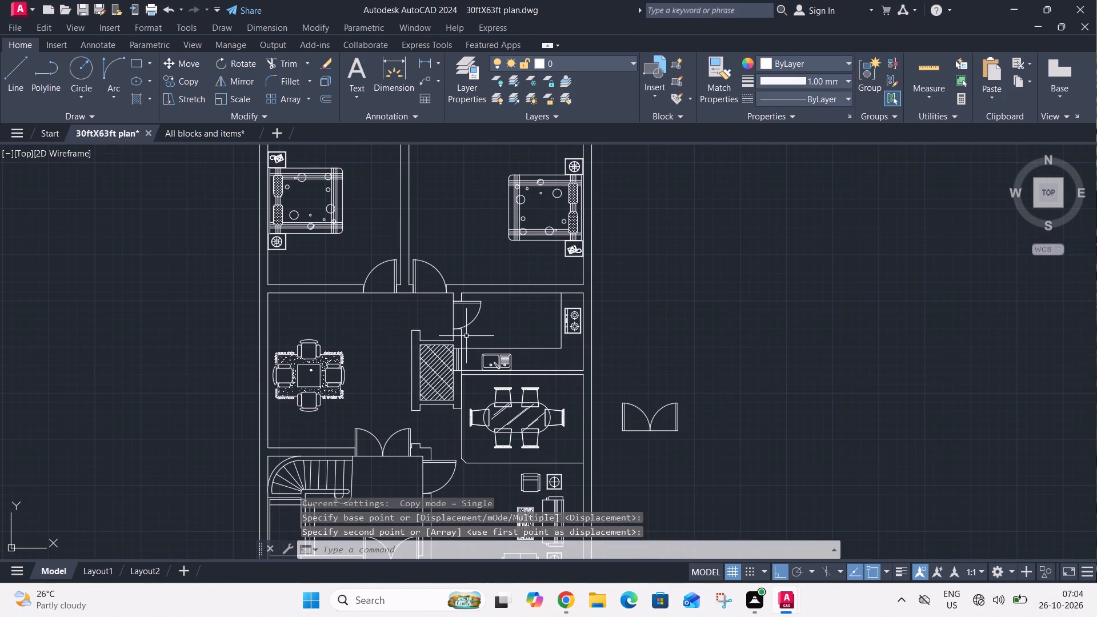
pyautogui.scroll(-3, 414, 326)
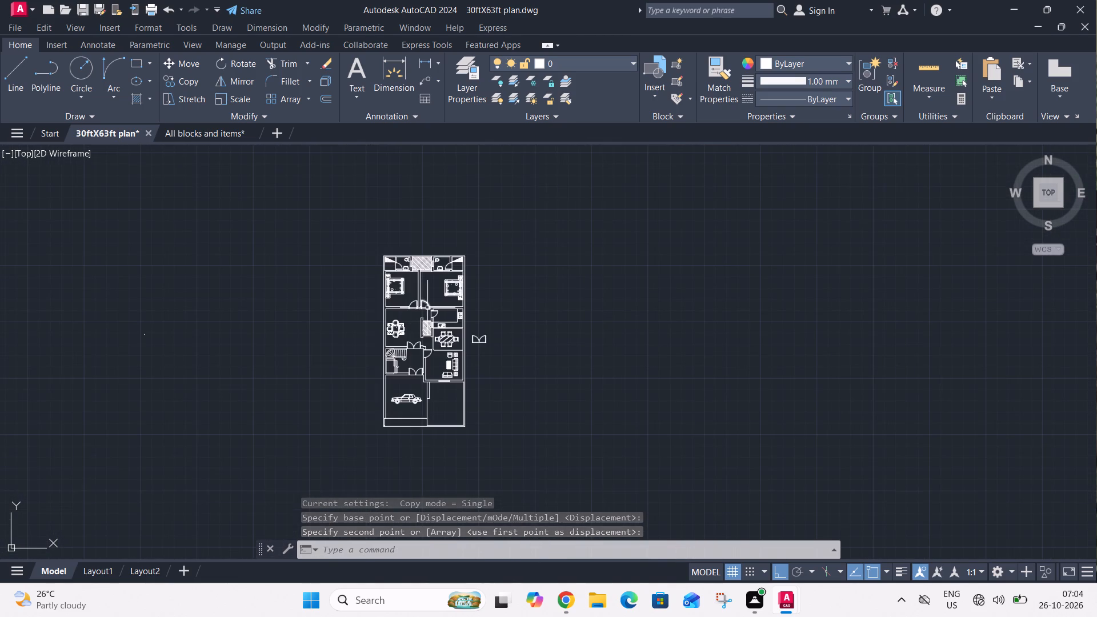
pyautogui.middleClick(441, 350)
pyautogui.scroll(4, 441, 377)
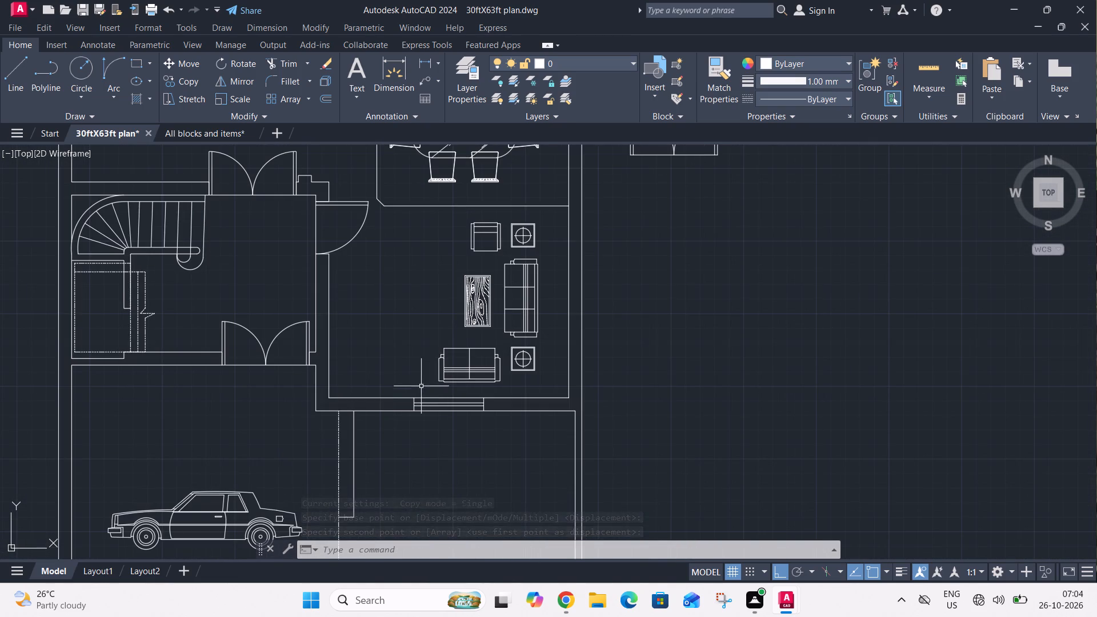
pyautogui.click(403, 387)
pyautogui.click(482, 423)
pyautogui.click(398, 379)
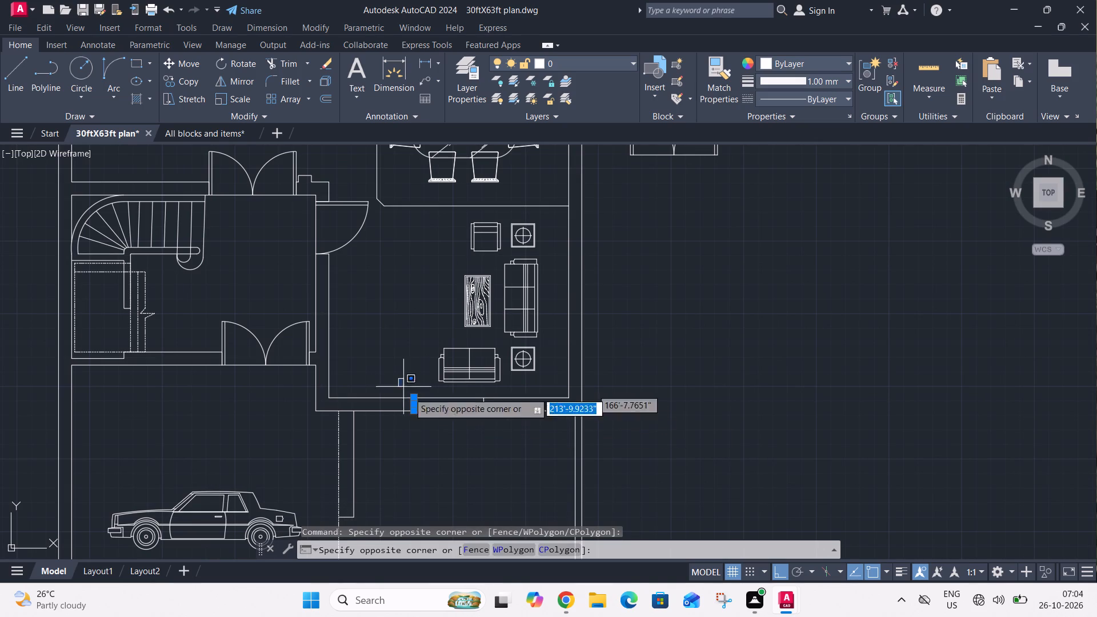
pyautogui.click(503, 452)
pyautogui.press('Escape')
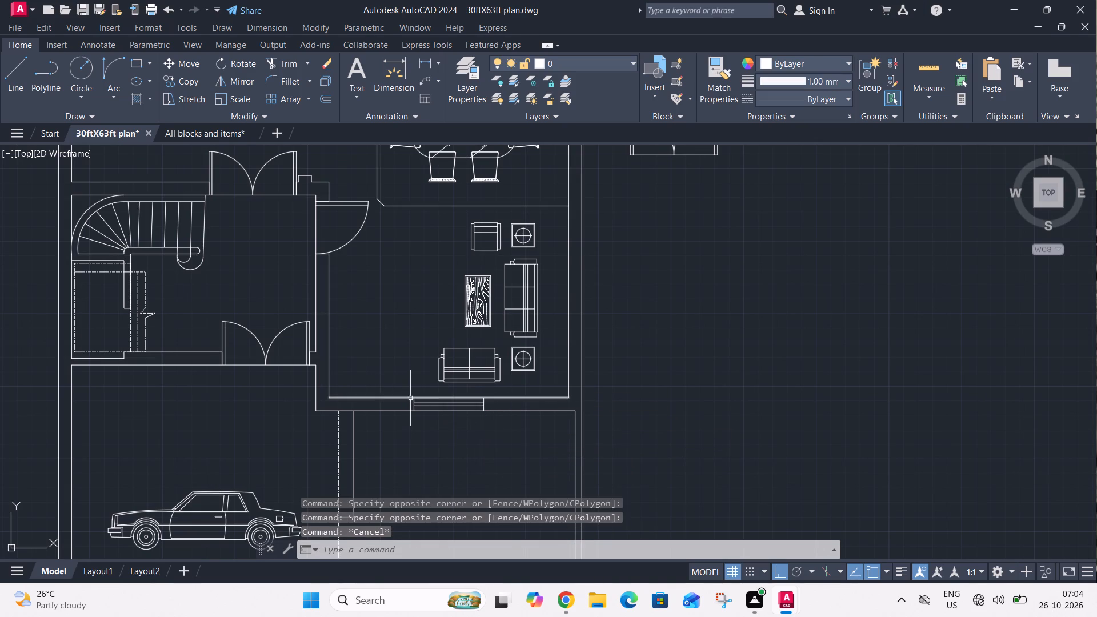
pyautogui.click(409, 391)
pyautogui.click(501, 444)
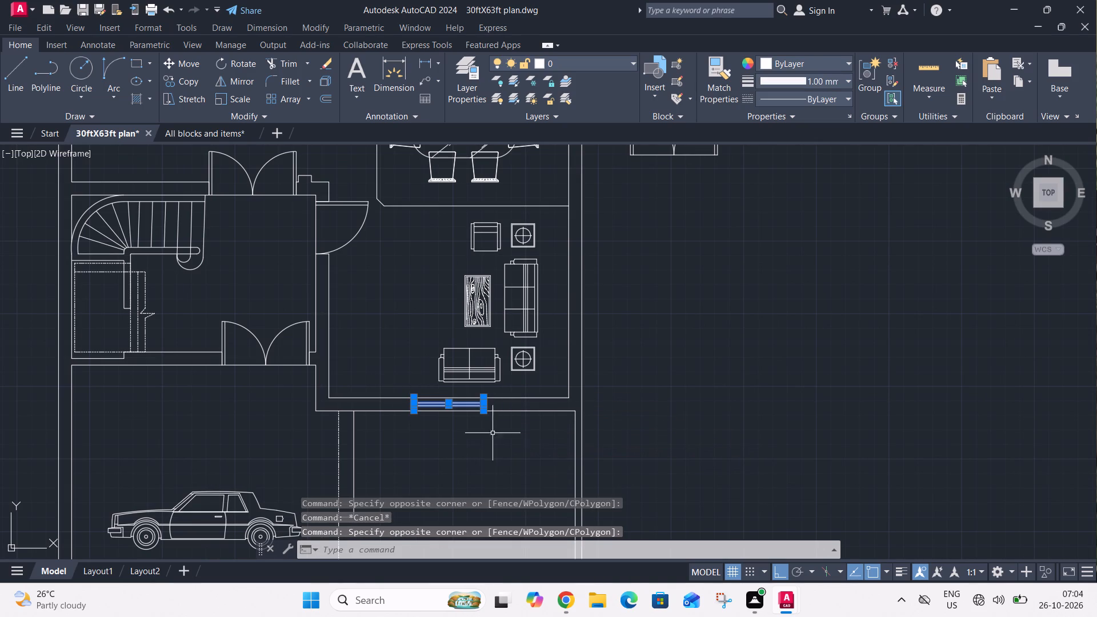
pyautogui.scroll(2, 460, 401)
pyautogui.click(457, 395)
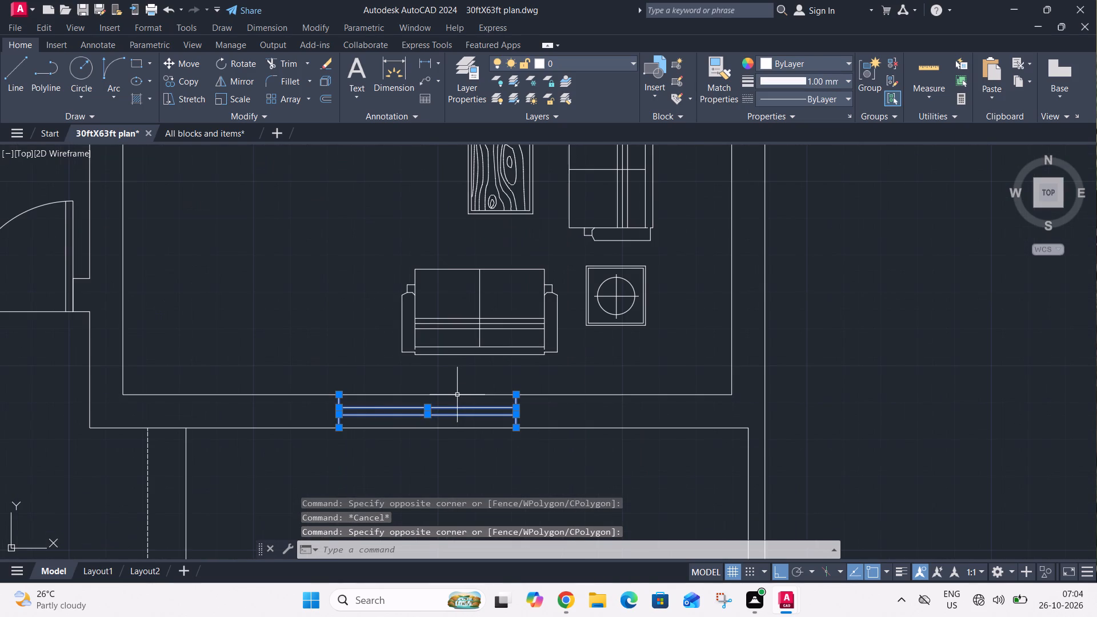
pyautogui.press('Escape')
# Draw lines along the inner and outer wall faces of the living room window between its end lines, closing its outline.
pyautogui.press('l')
pyautogui.press('space')
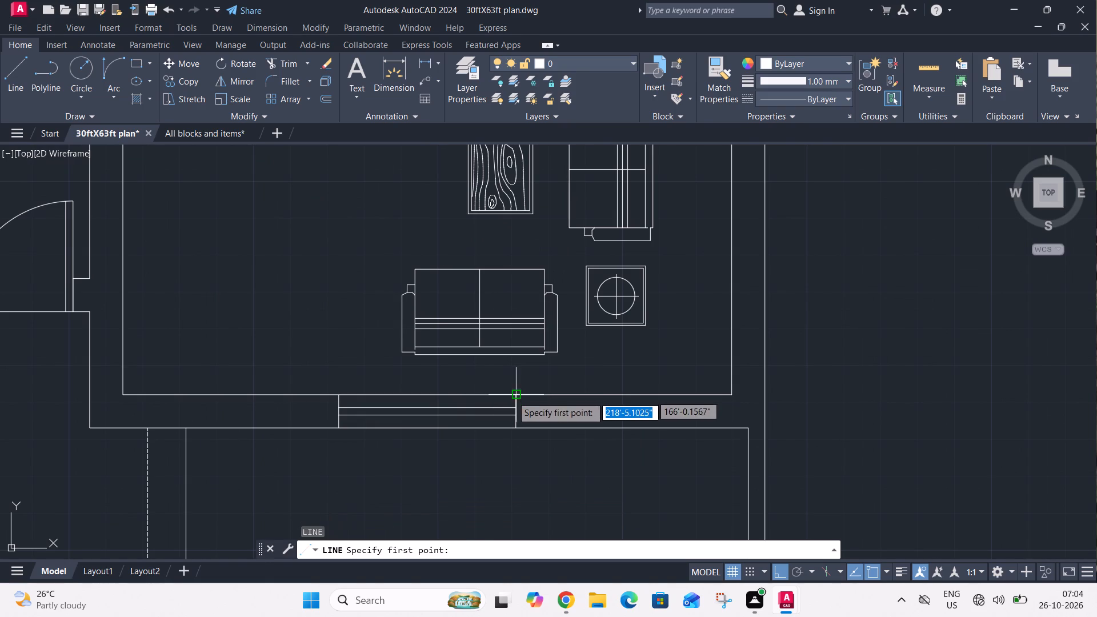
pyautogui.click(513, 396)
pyautogui.click(341, 394)
pyautogui.press('Escape')
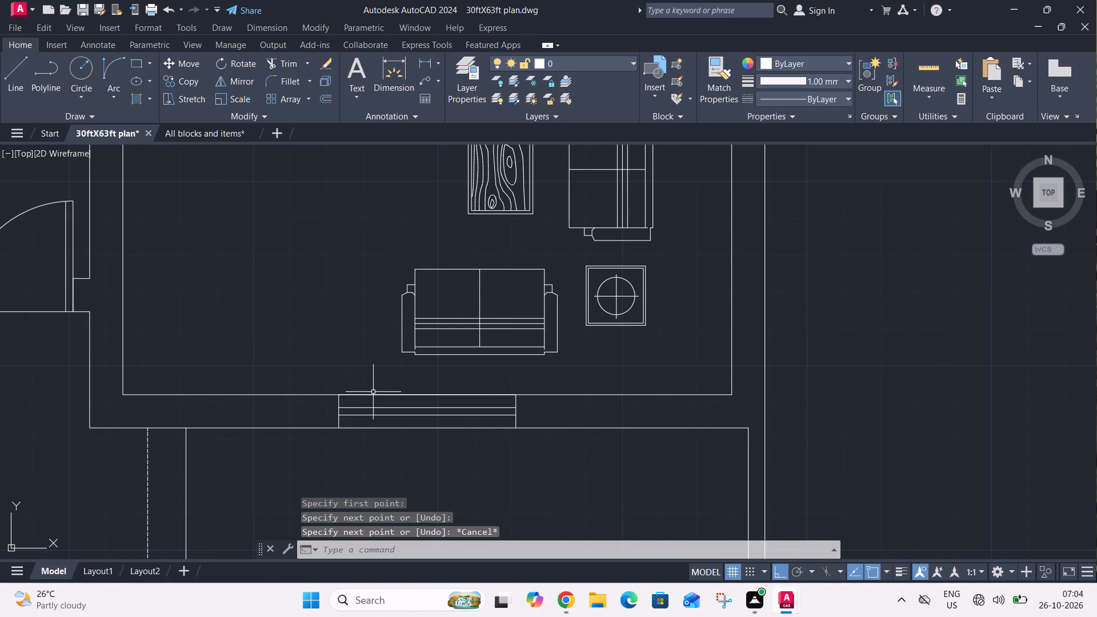
pyautogui.click(323, 381)
pyautogui.click(543, 460)
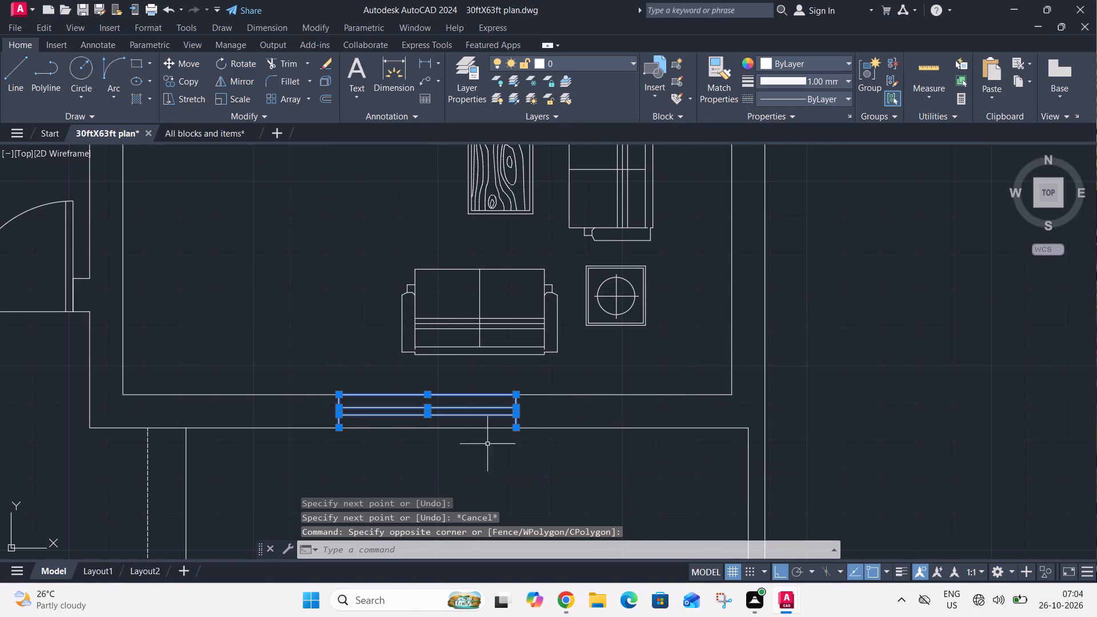
pyautogui.press('Escape')
pyautogui.press('l')
pyautogui.press('space')
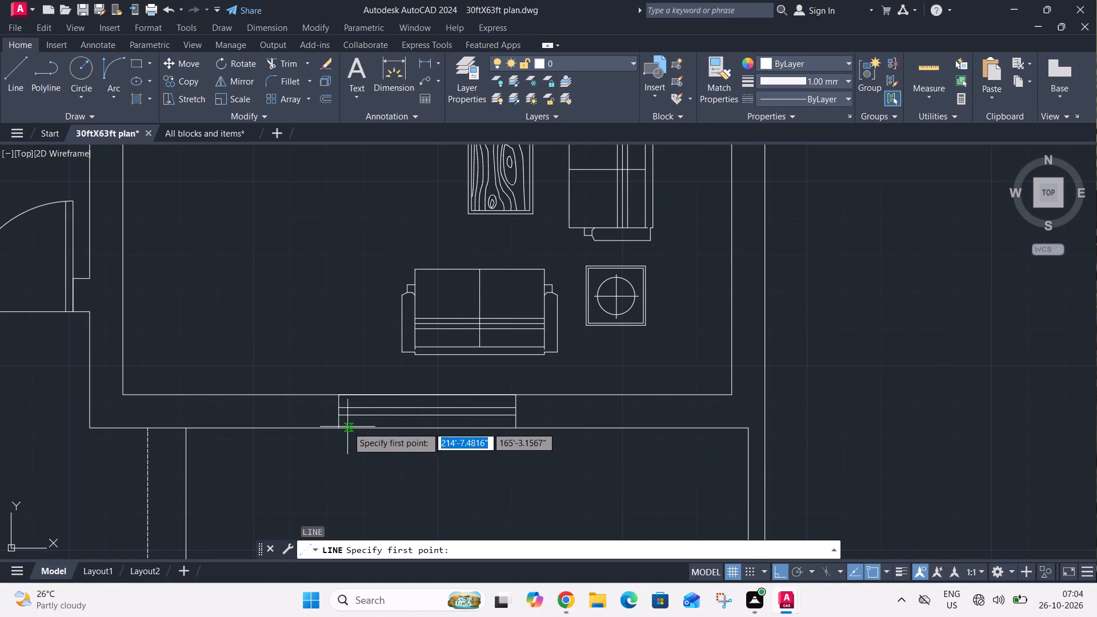
pyautogui.click(336, 431)
pyautogui.click(518, 430)
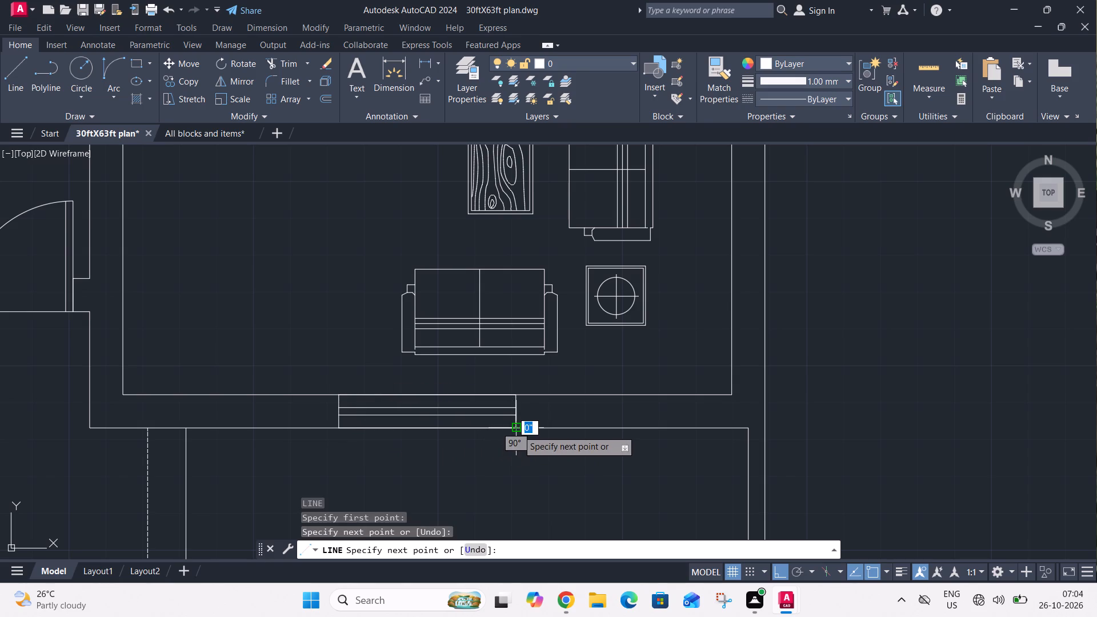
pyautogui.press('Escape')
# Copy the closed living room window horizontally into the empty space outside the plan's right exterior wall.
pyautogui.click(326, 369)
pyautogui.click(565, 464)
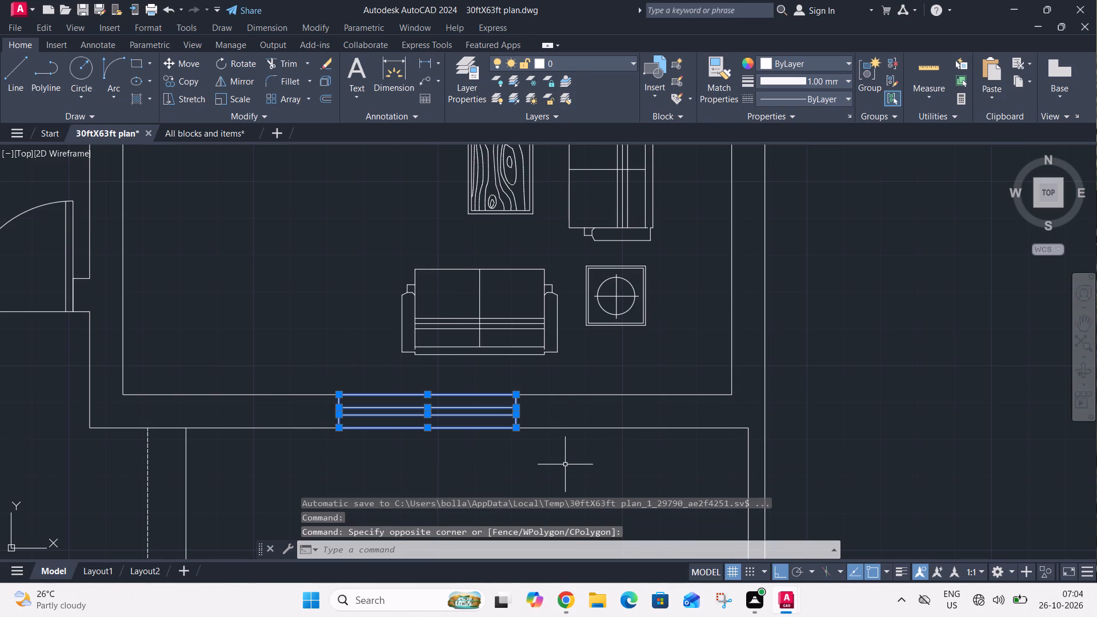
pyautogui.press('c')
pyautogui.press('o')
pyautogui.press('space')
pyautogui.moveTo(513, 431); pyautogui.dragTo(524, 427)
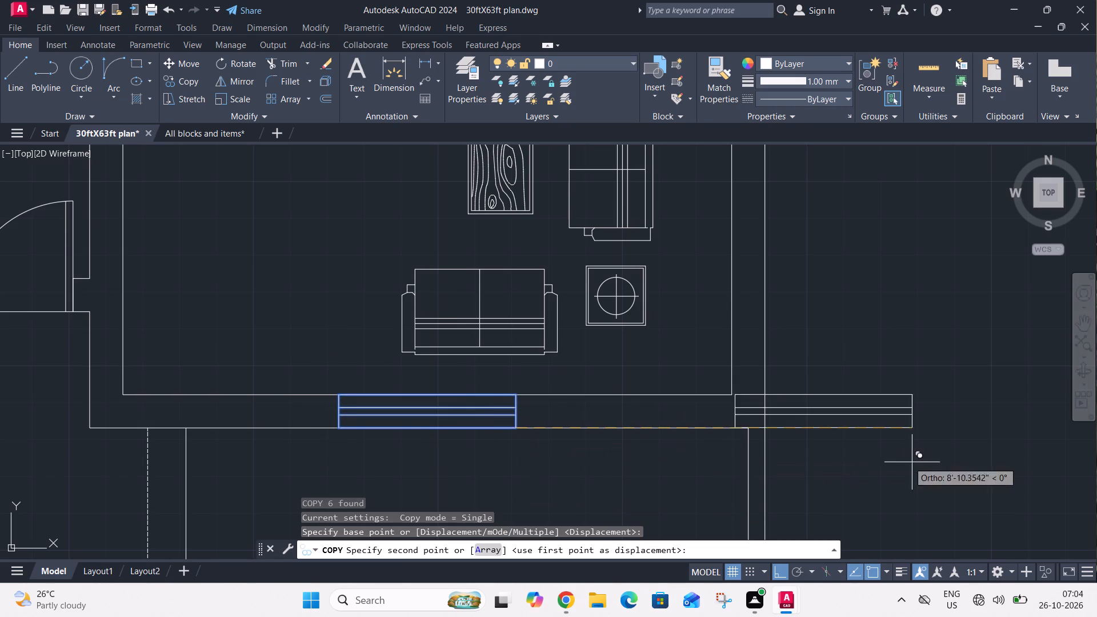
pyautogui.click(997, 454)
# Rotate the window copy outside the plan 90° clockwise about its lower-right corner.
pyautogui.moveTo(786, 348); pyautogui.dragTo(792, 351)
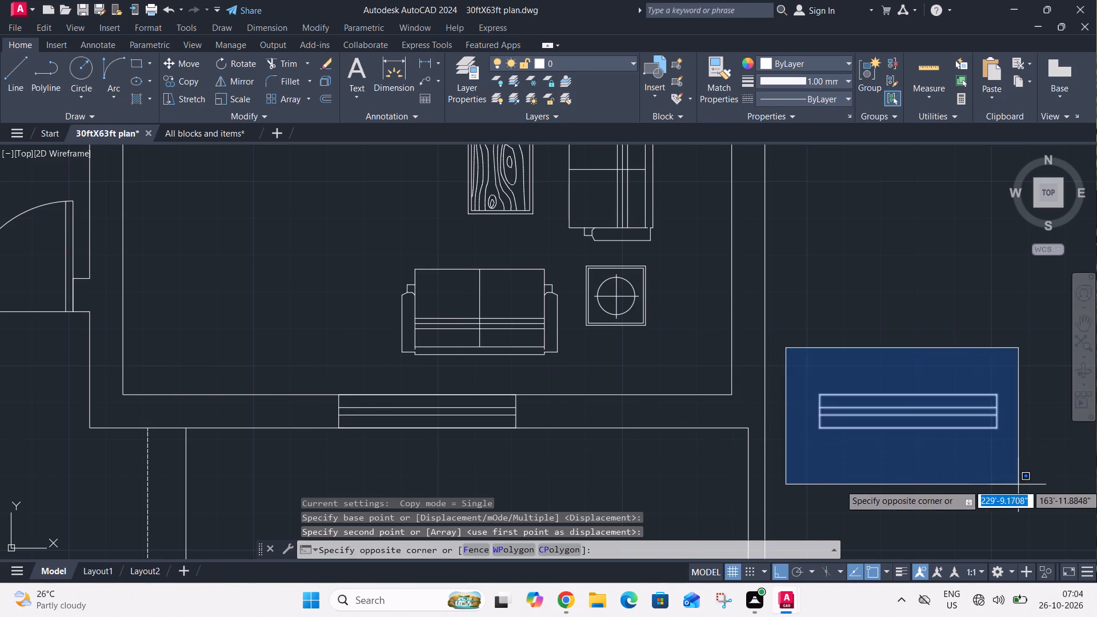
pyautogui.click(1018, 484)
pyautogui.press('r')
pyautogui.press('o')
pyautogui.press('space')
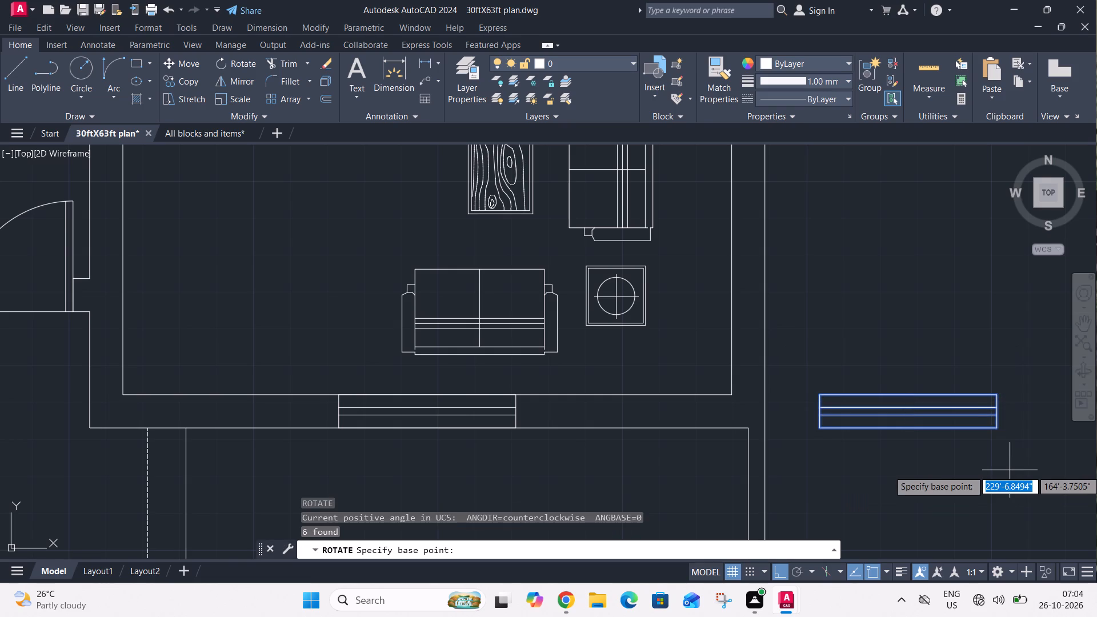
pyautogui.click(998, 426)
pyautogui.click(986, 462)
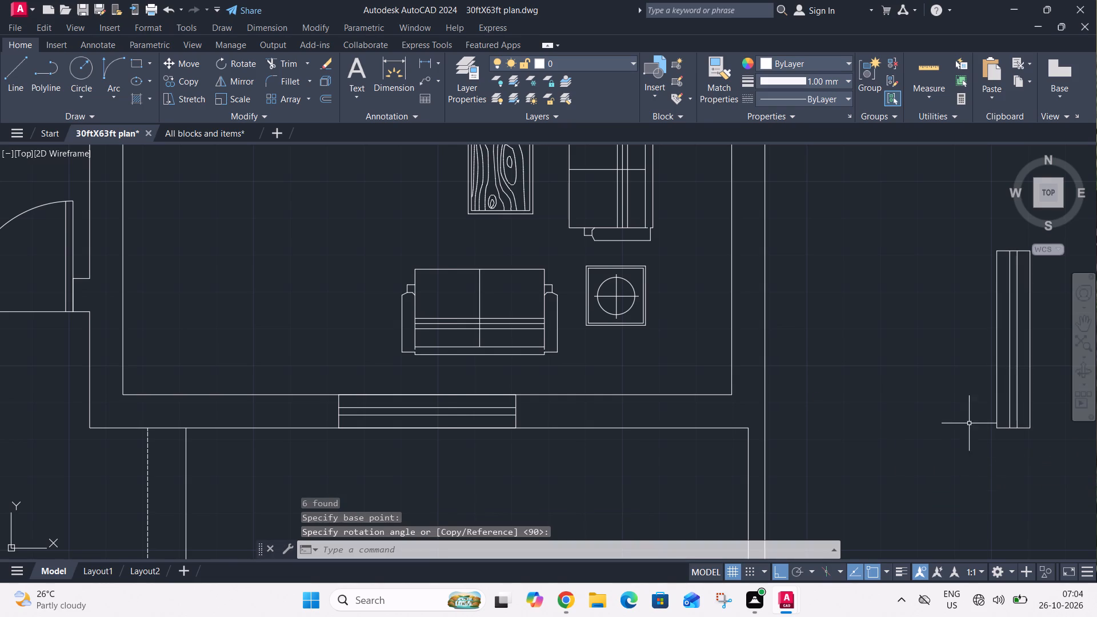
# Move the rotated window from outside the plan into the wall between the four-chair table room and the hatched shaft beside the kitchen.
pyautogui.scroll(-2, 968, 420)
pyautogui.moveTo(968, 420); pyautogui.dragTo(804, 507, button='middle')
pyautogui.click(800, 420)
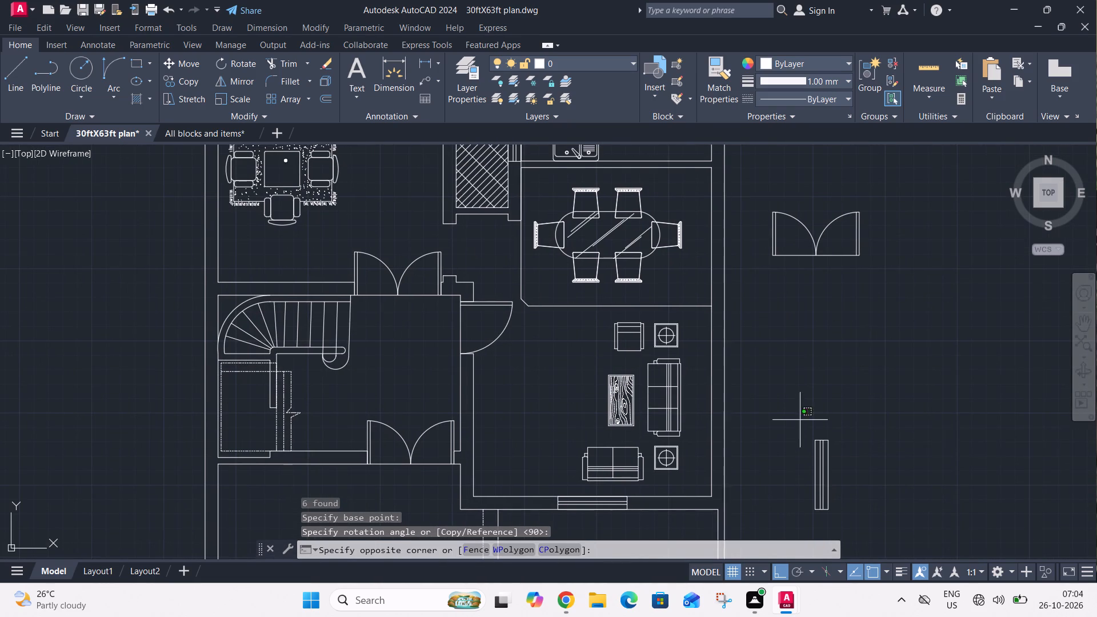
pyautogui.click(842, 517)
pyautogui.press('m')
pyautogui.press('space')
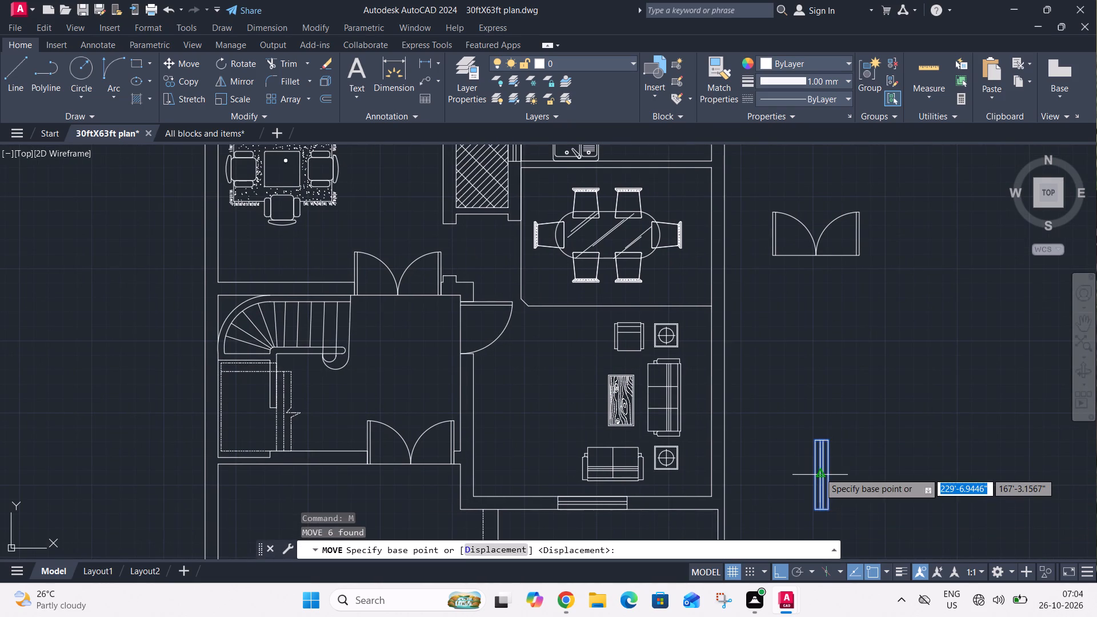
pyautogui.click(832, 478)
pyautogui.scroll(-3, 850, 451)
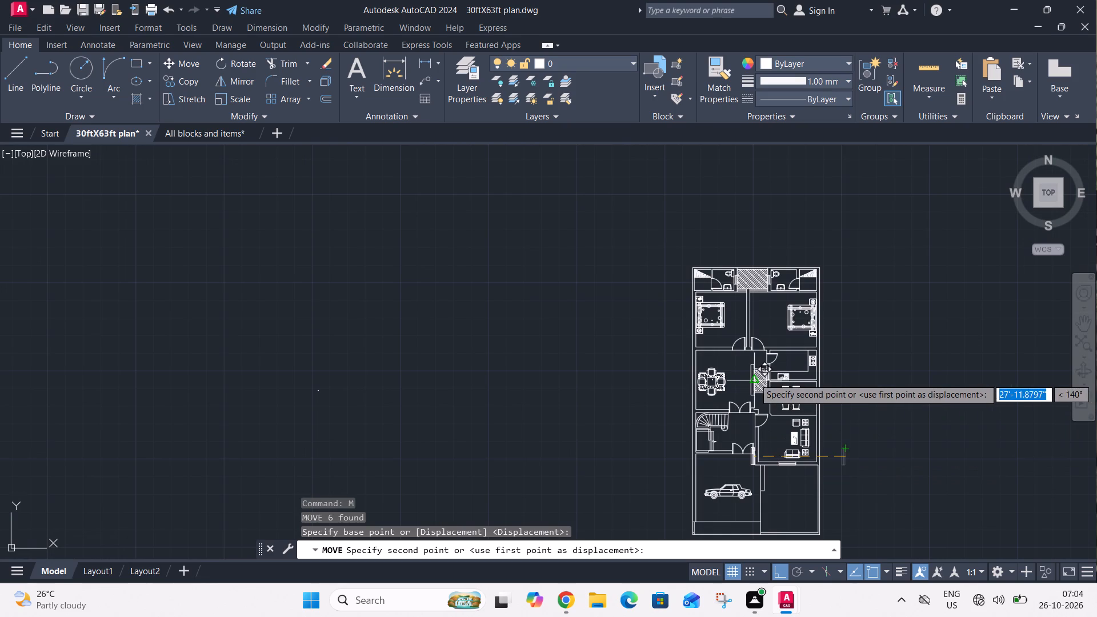
pyautogui.scroll(3, 753, 376)
pyautogui.click(745, 392)
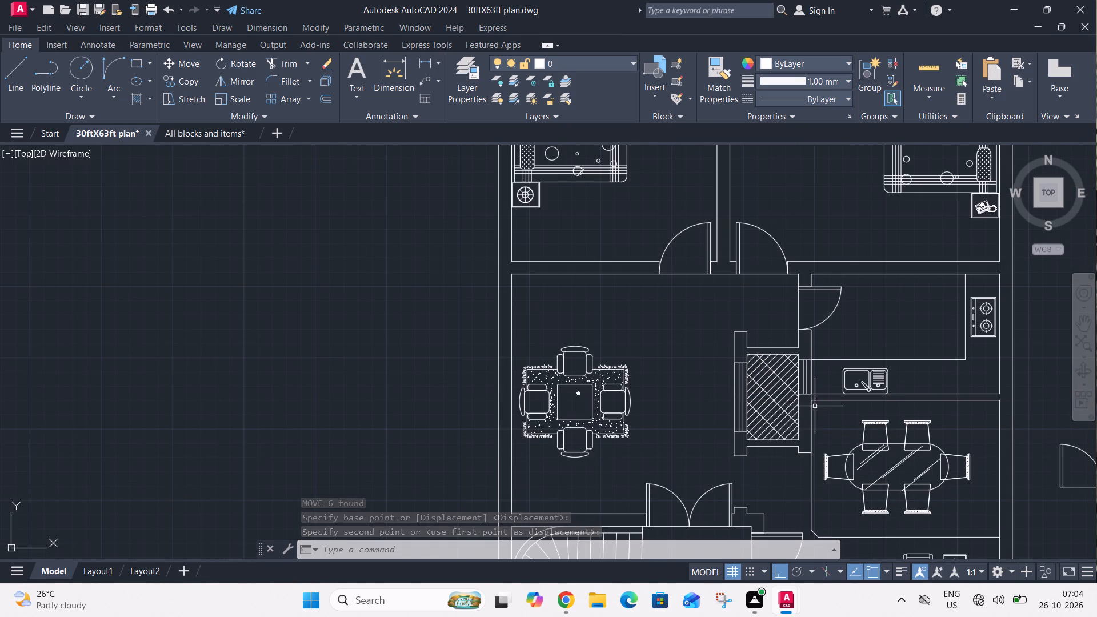
# Erase the spare double door lying outside the plan's right exterior wall.
pyautogui.scroll(-2, 815, 406)
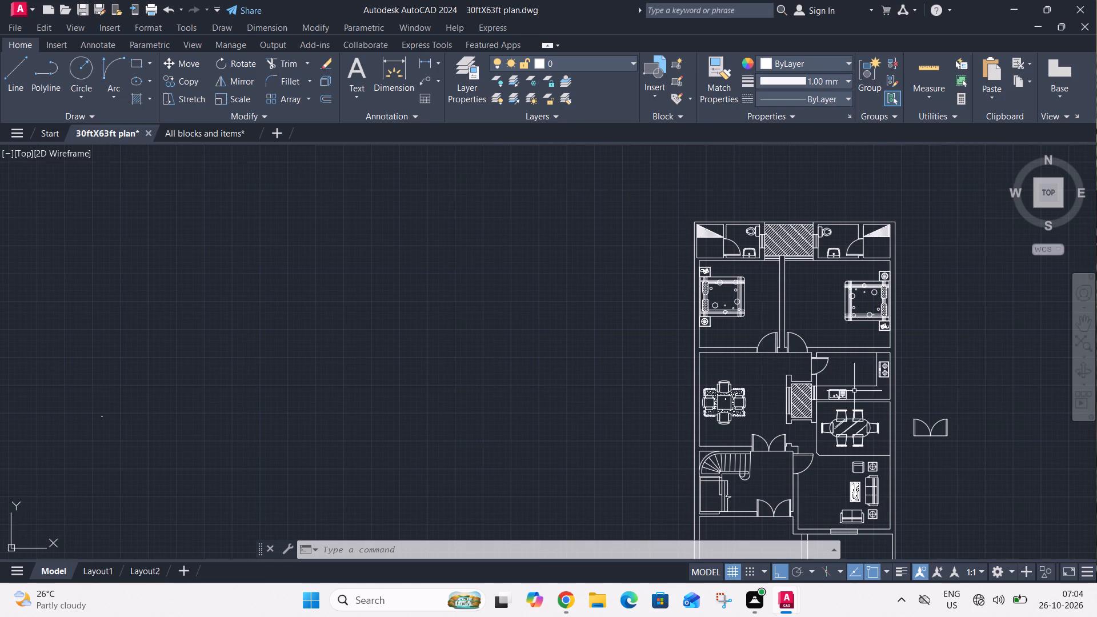
pyautogui.moveTo(866, 394); pyautogui.dragTo(746, 362, button='middle')
pyautogui.scroll(2, 782, 374)
pyautogui.click(782, 374)
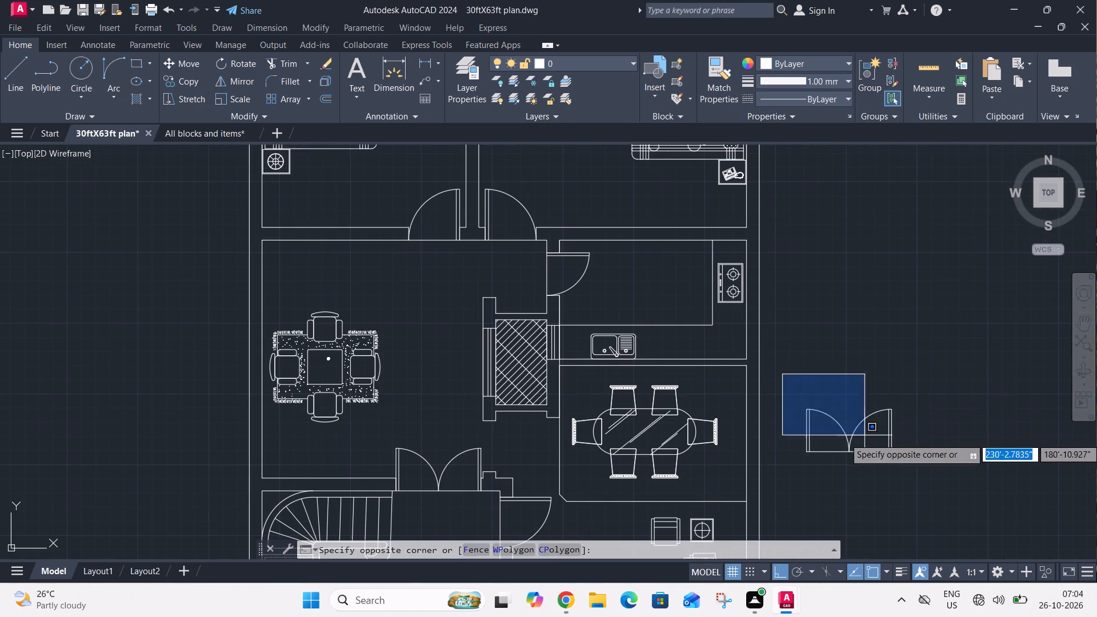
pyautogui.click(928, 465)
pyautogui.press('Delete')
# Hatch the empty front area beside the car porch with the GRASS pattern, reducing the hatch scale to 0.48.
pyautogui.scroll(-3, 880, 386)
pyautogui.moveTo(888, 431); pyautogui.dragTo(630, 374, button='middle')
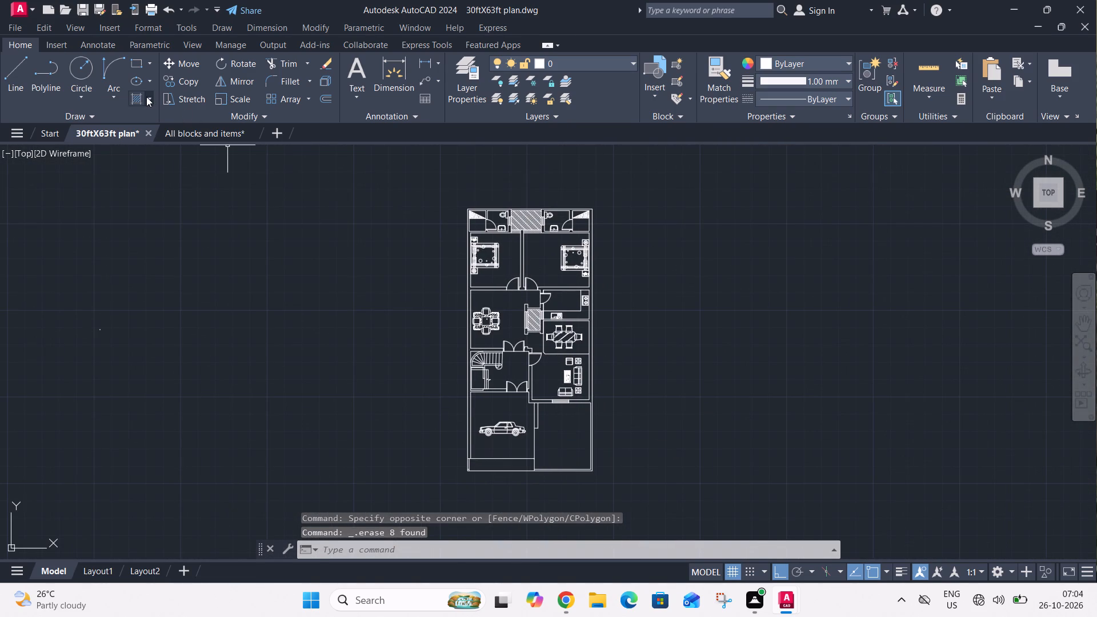
pyautogui.click(146, 97)
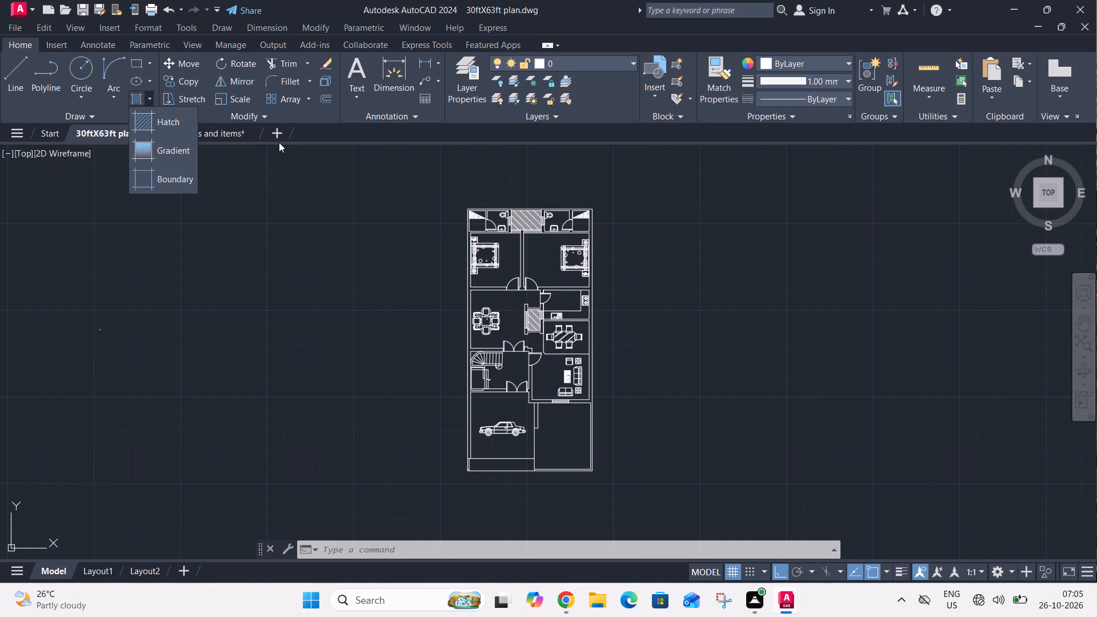
pyautogui.click(134, 122)
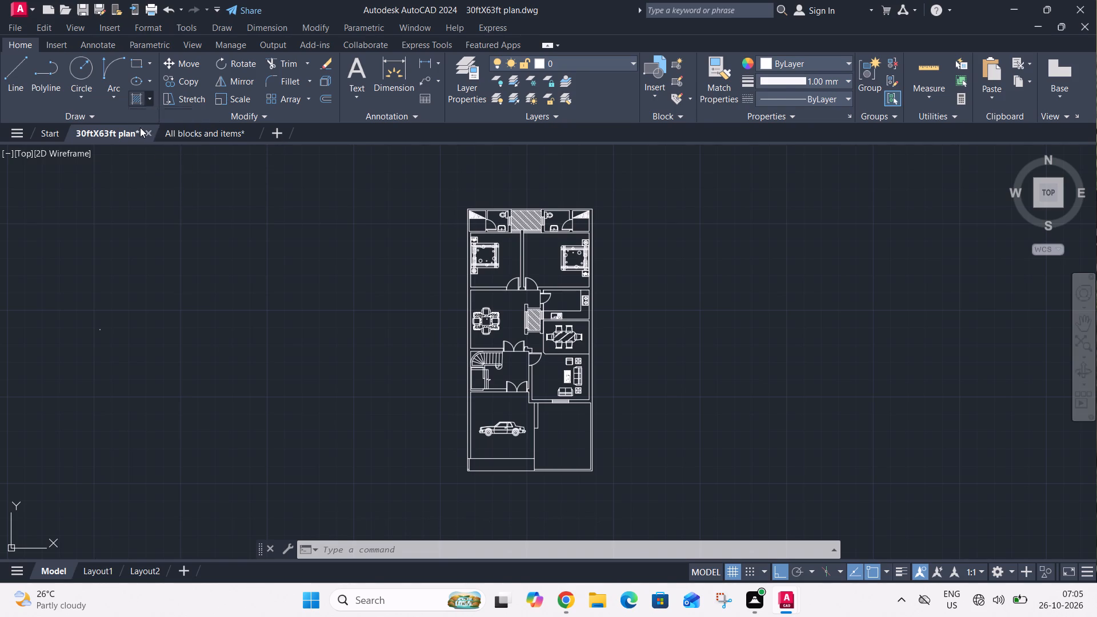
pyautogui.click(325, 102)
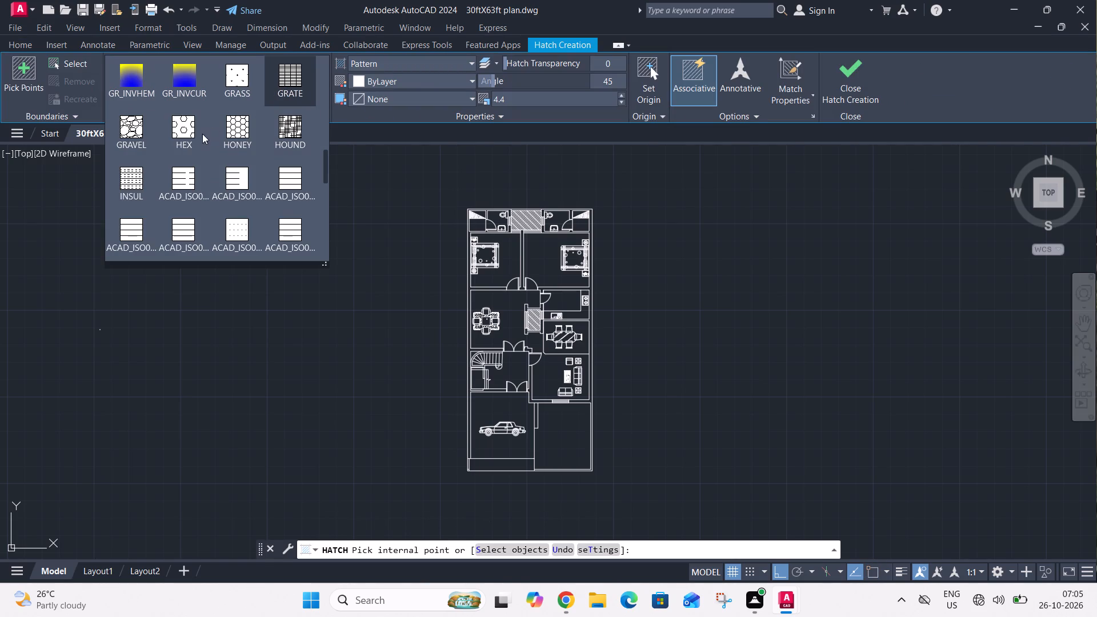
pyautogui.click(324, 181)
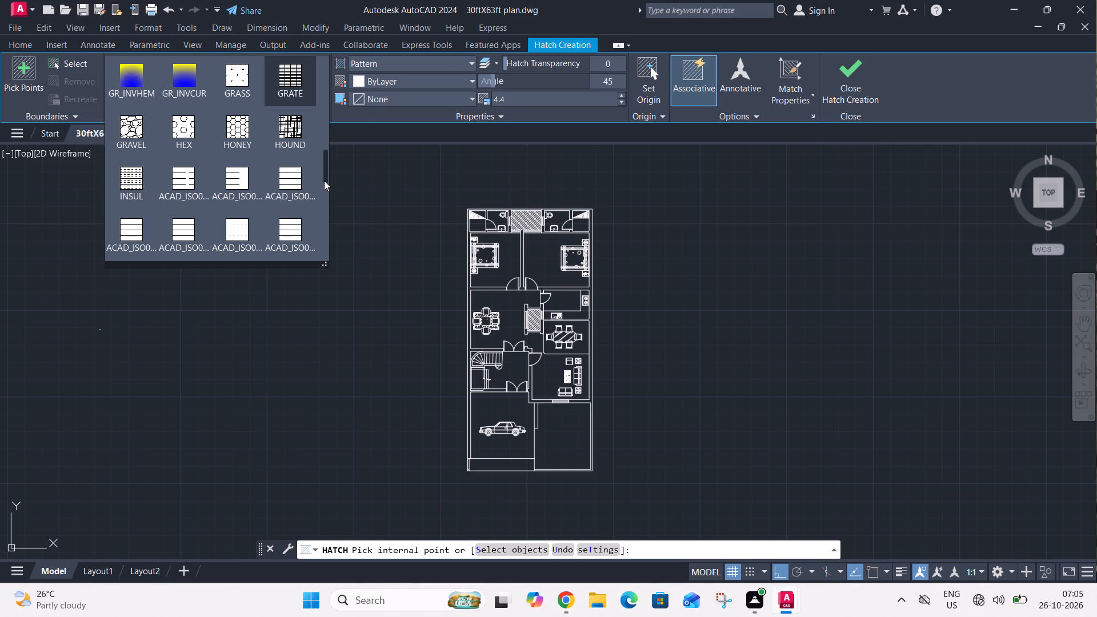
pyautogui.tripleClick(324, 181)
pyautogui.moveTo(324, 182); pyautogui.dragTo(322, 190)
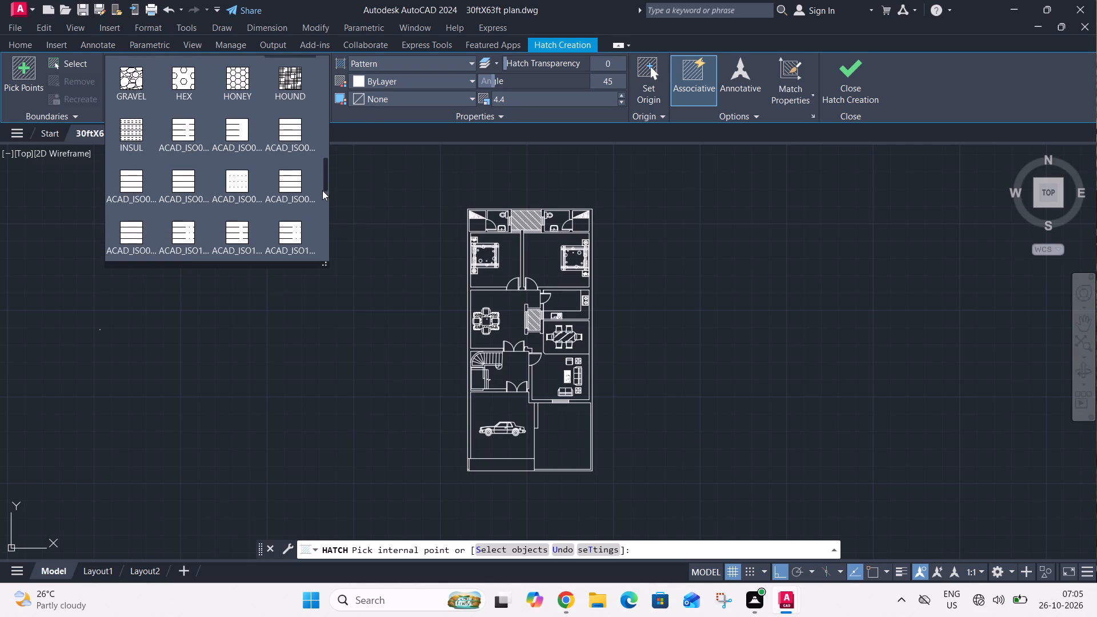
pyautogui.moveTo(322, 190); pyautogui.dragTo(322, 212)
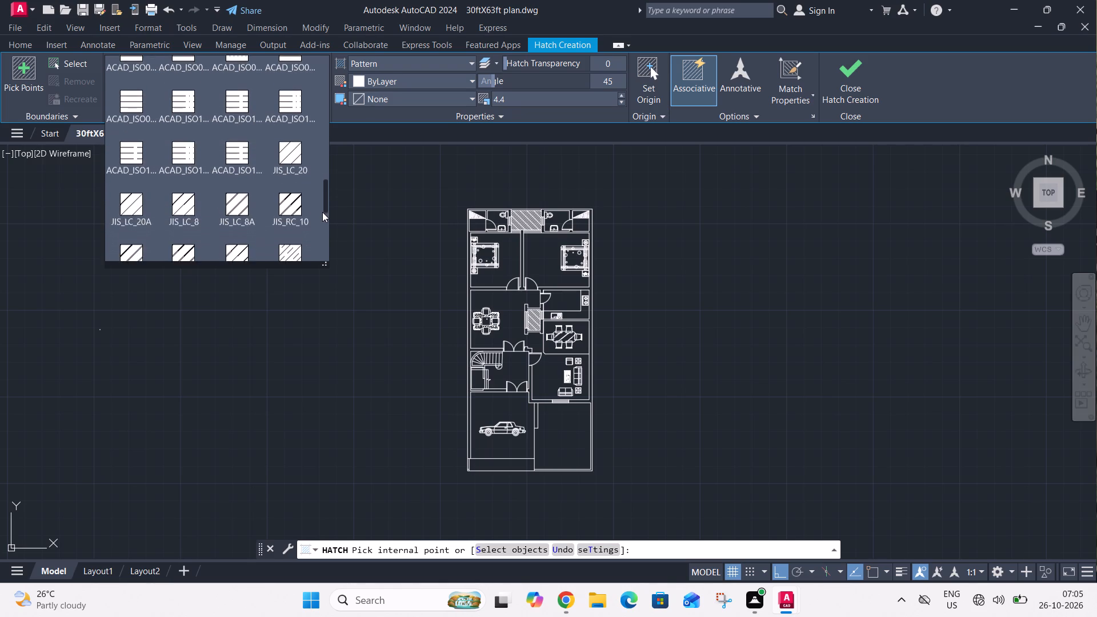
pyautogui.moveTo(322, 212); pyautogui.dragTo(319, 233)
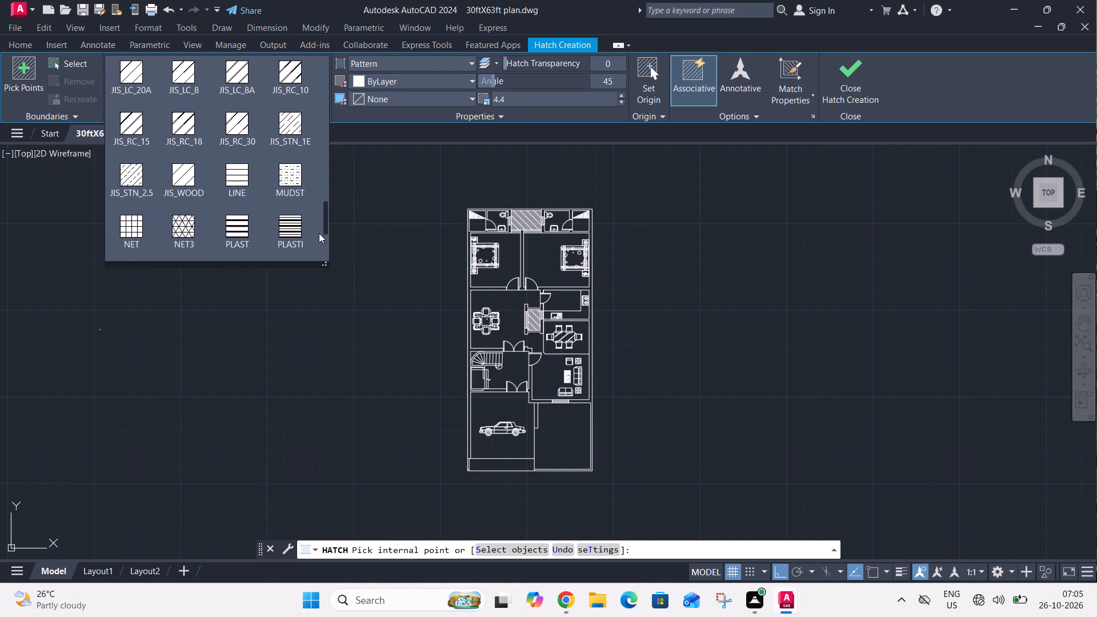
pyautogui.moveTo(319, 233); pyautogui.dragTo(317, 249)
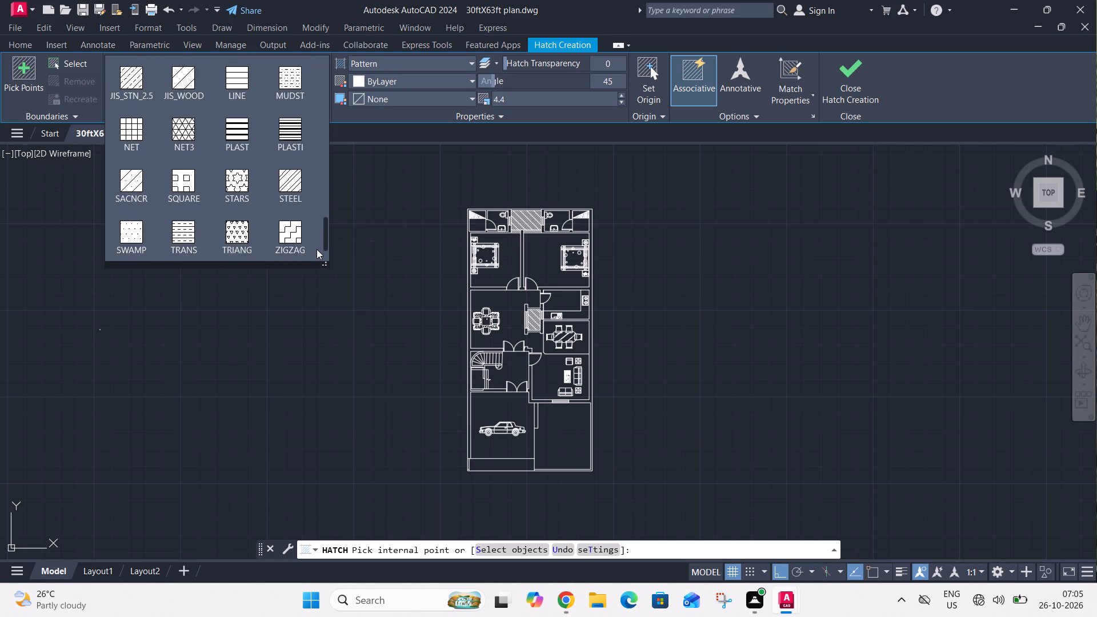
pyautogui.moveTo(317, 249); pyautogui.dragTo(314, 259)
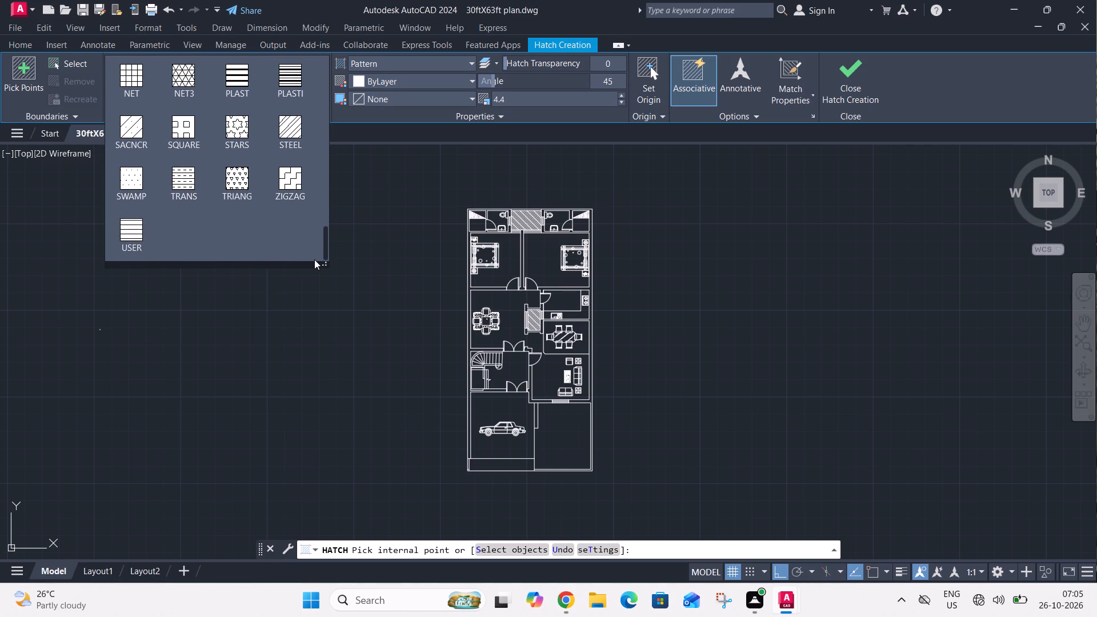
pyautogui.moveTo(314, 259); pyautogui.dragTo(341, 187)
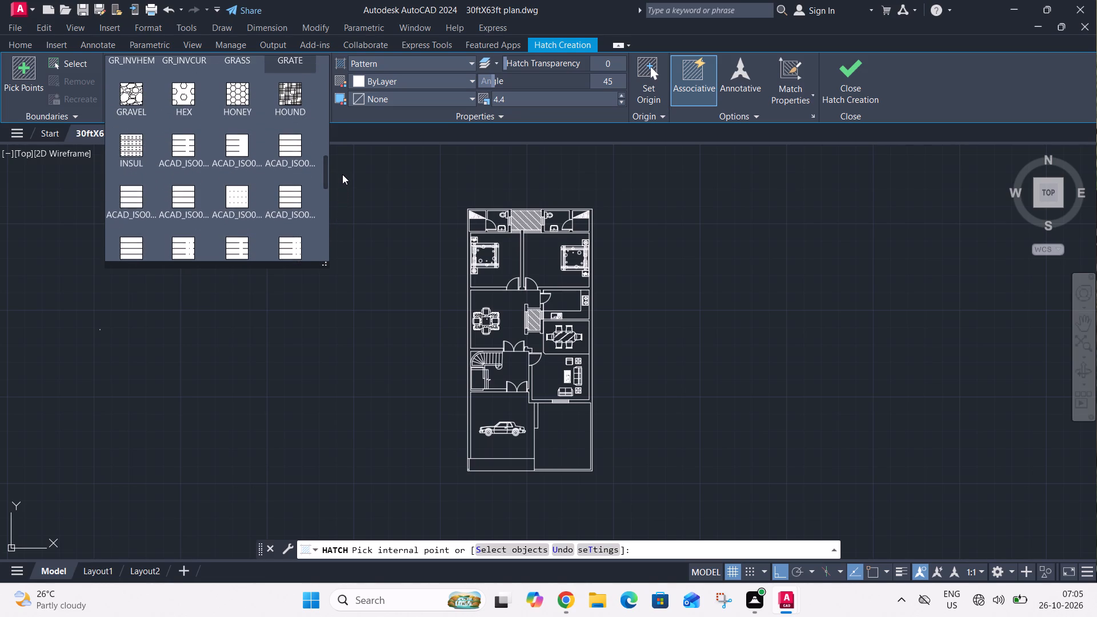
pyautogui.click(342, 174)
pyautogui.click(326, 97)
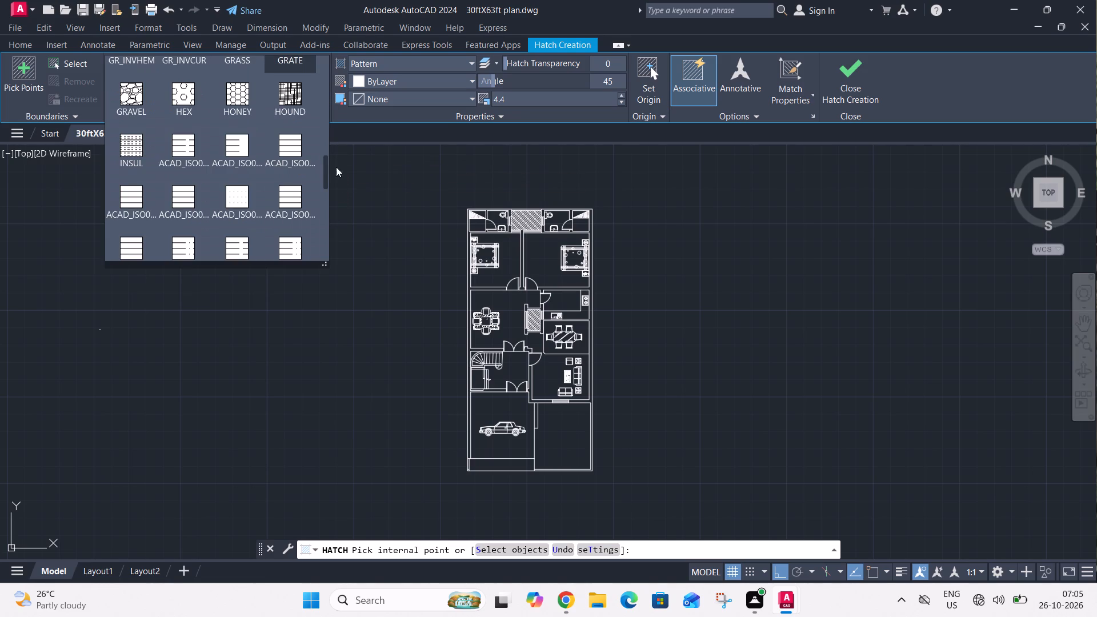
pyautogui.moveTo(326, 173); pyautogui.dragTo(329, 150)
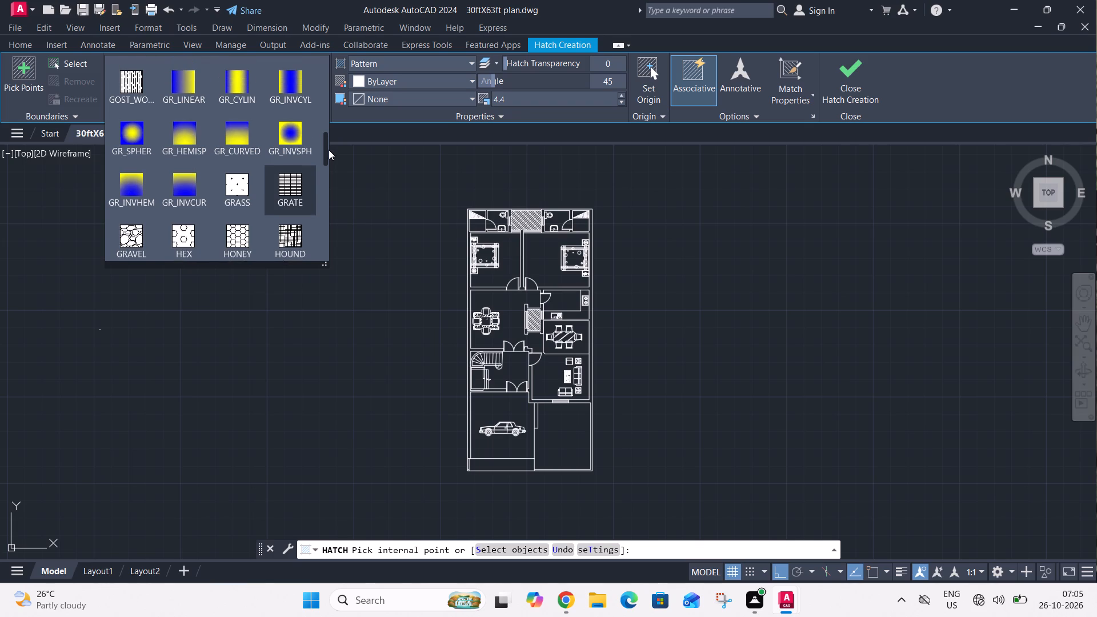
pyautogui.moveTo(329, 150); pyautogui.dragTo(334, 135)
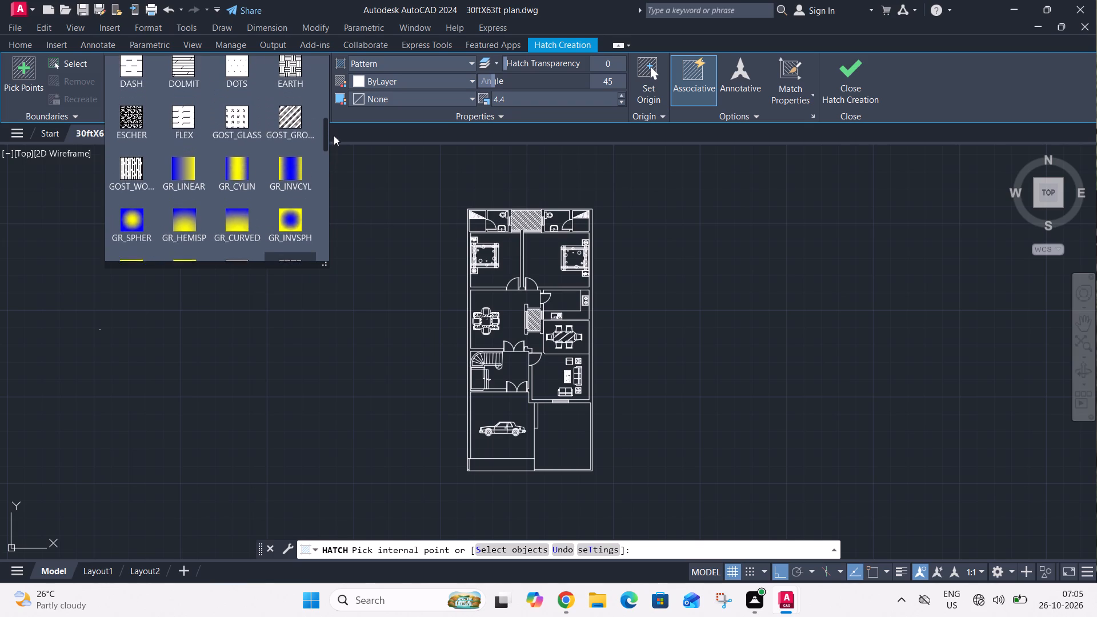
pyautogui.moveTo(334, 135); pyautogui.dragTo(335, 131)
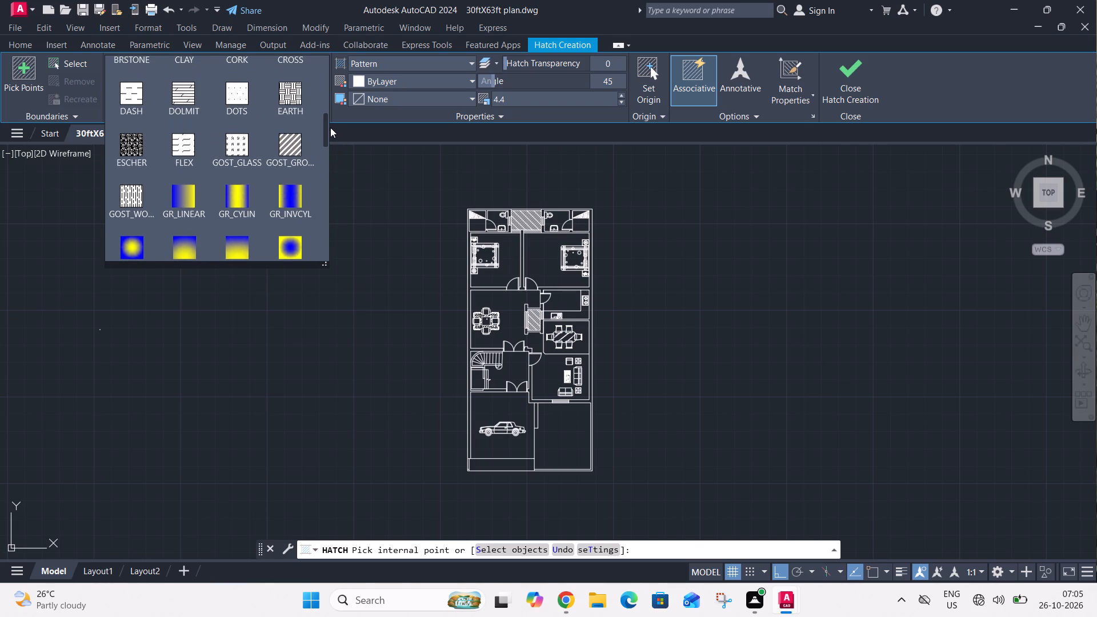
pyautogui.click(330, 127)
pyautogui.click(325, 97)
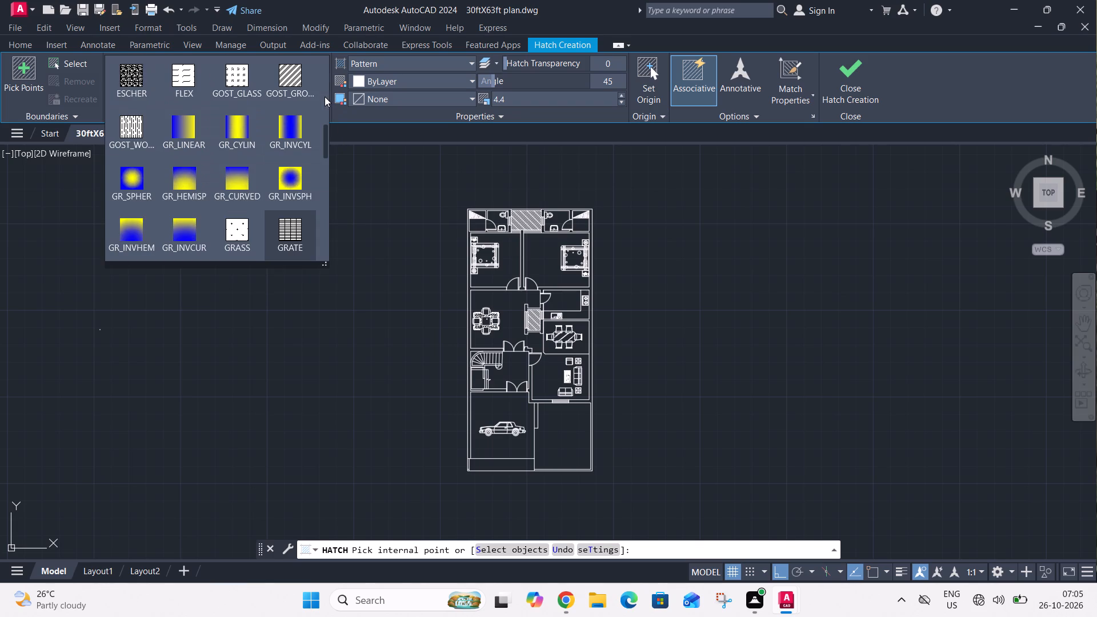
pyautogui.moveTo(325, 135); pyautogui.dragTo(326, 122)
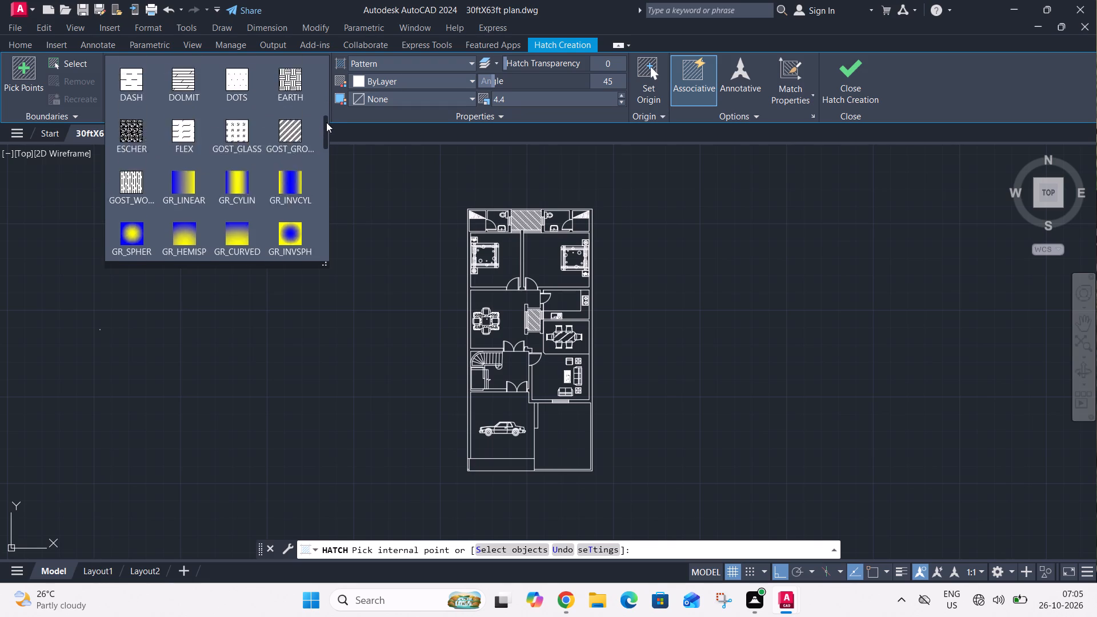
pyautogui.moveTo(326, 122); pyautogui.dragTo(330, 99)
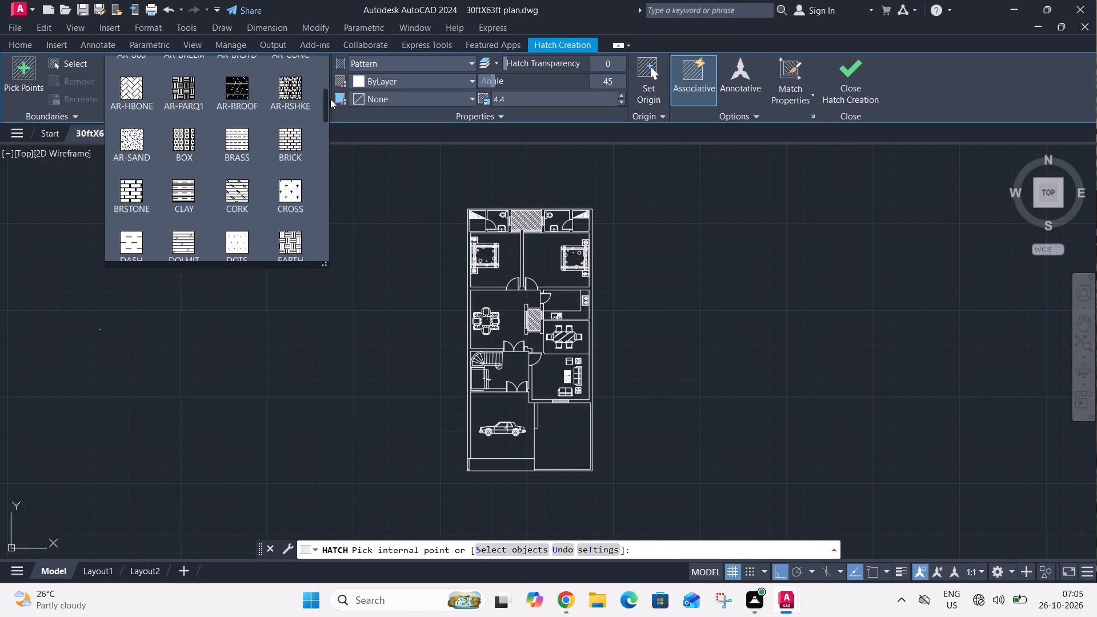
pyautogui.moveTo(330, 99); pyautogui.dragTo(336, 91)
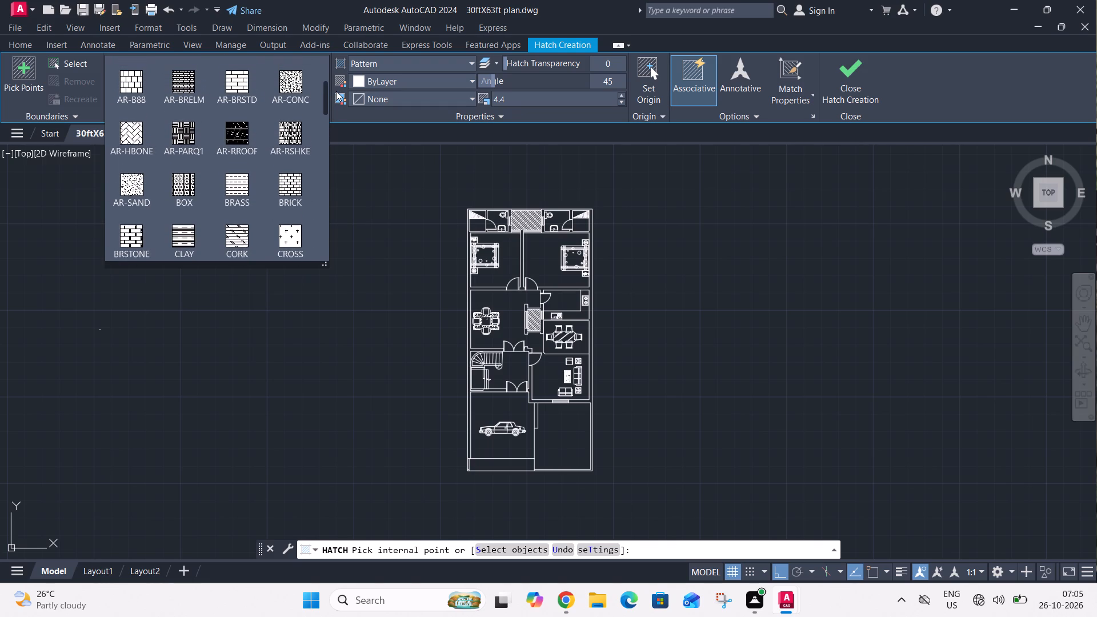
pyautogui.moveTo(336, 91); pyautogui.dragTo(337, 90)
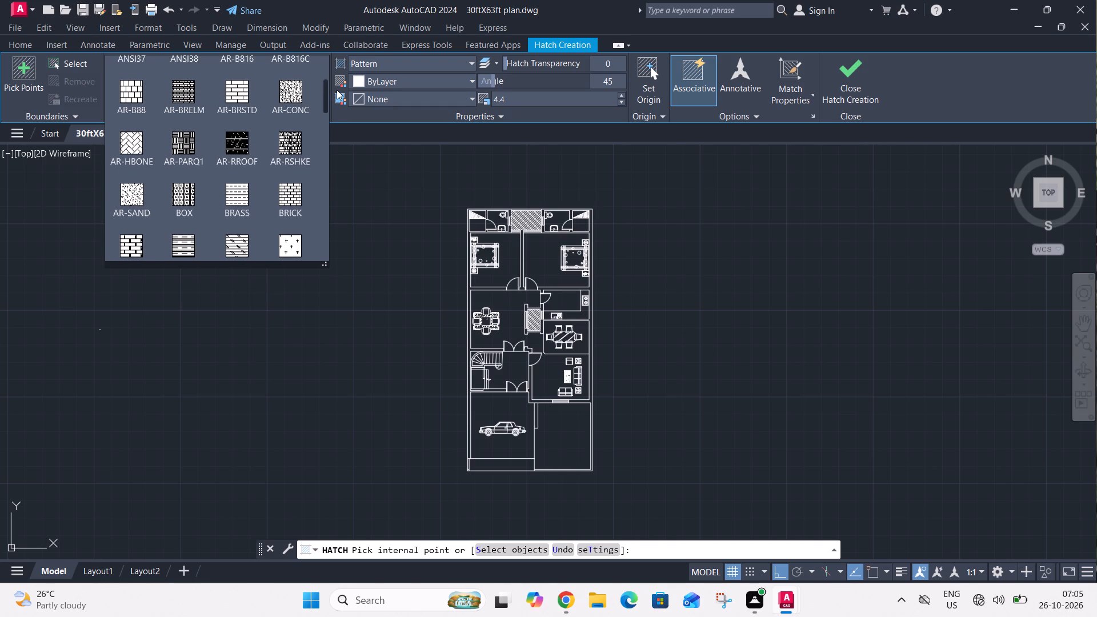
pyautogui.moveTo(337, 90); pyautogui.dragTo(337, 80)
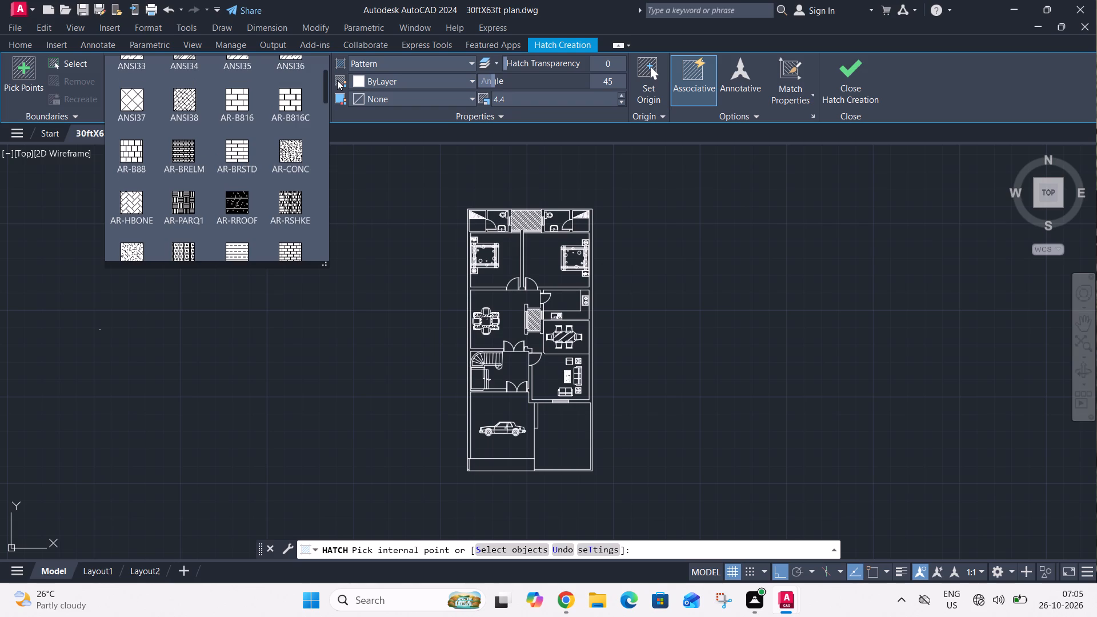
pyautogui.moveTo(337, 80); pyautogui.dragTo(338, 61)
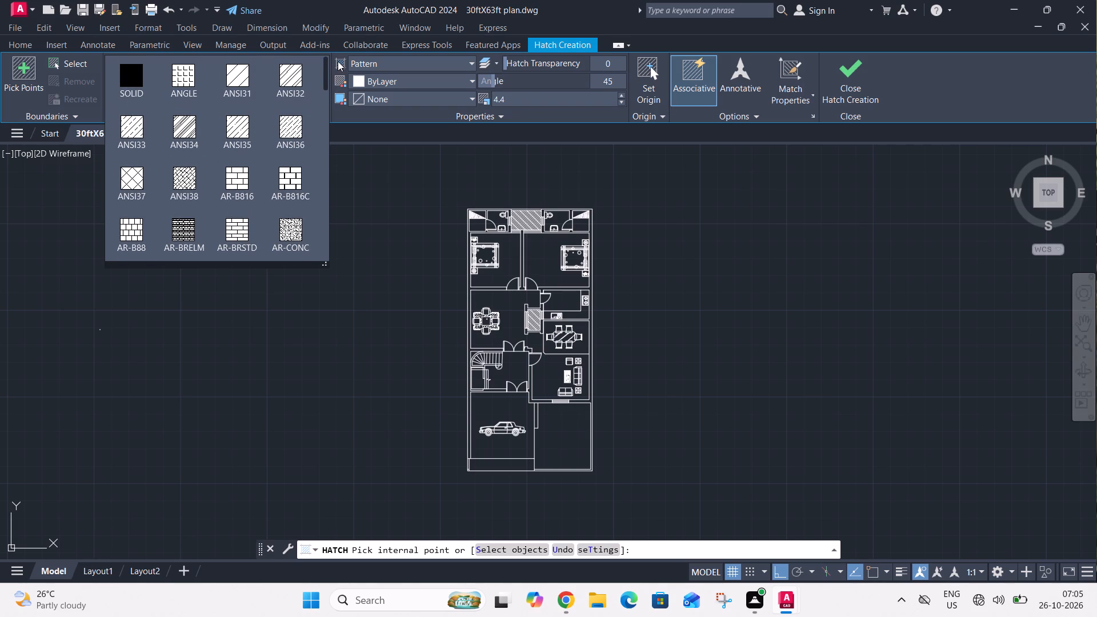
pyautogui.moveTo(338, 61); pyautogui.dragTo(329, 98)
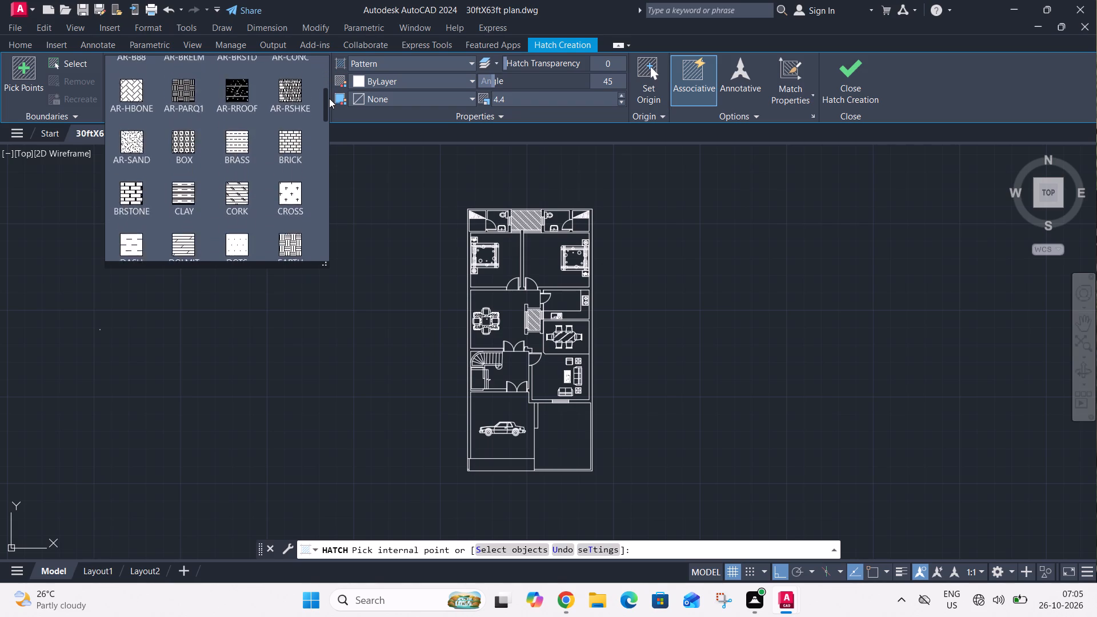
pyautogui.moveTo(329, 98); pyautogui.dragTo(327, 115)
pyautogui.moveTo(325, 110); pyautogui.dragTo(323, 125)
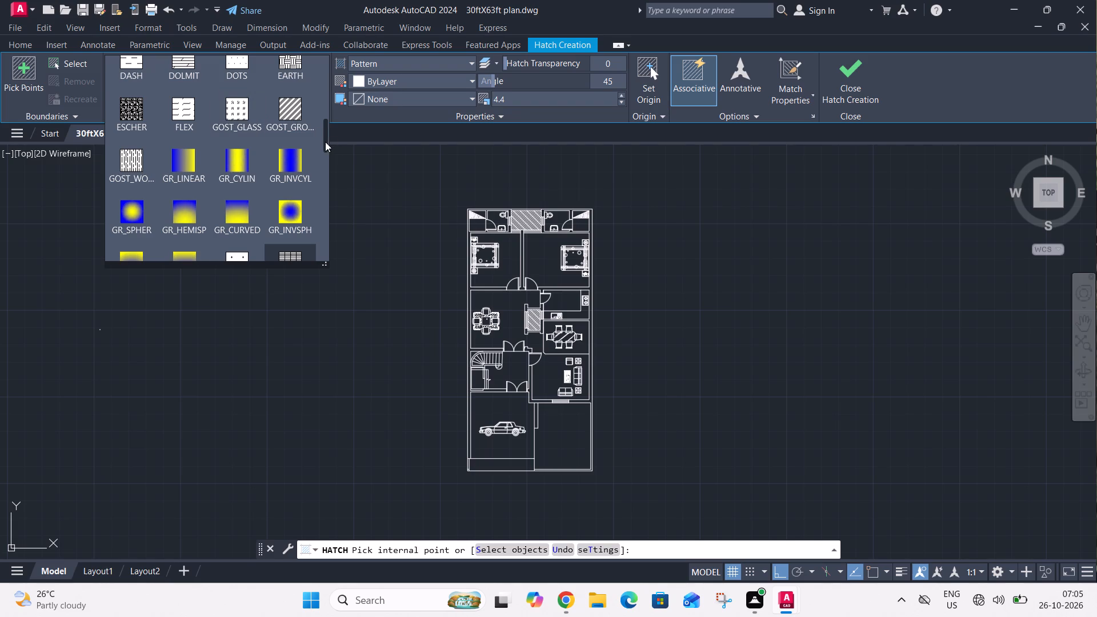
pyautogui.moveTo(325, 142); pyautogui.dragTo(326, 159)
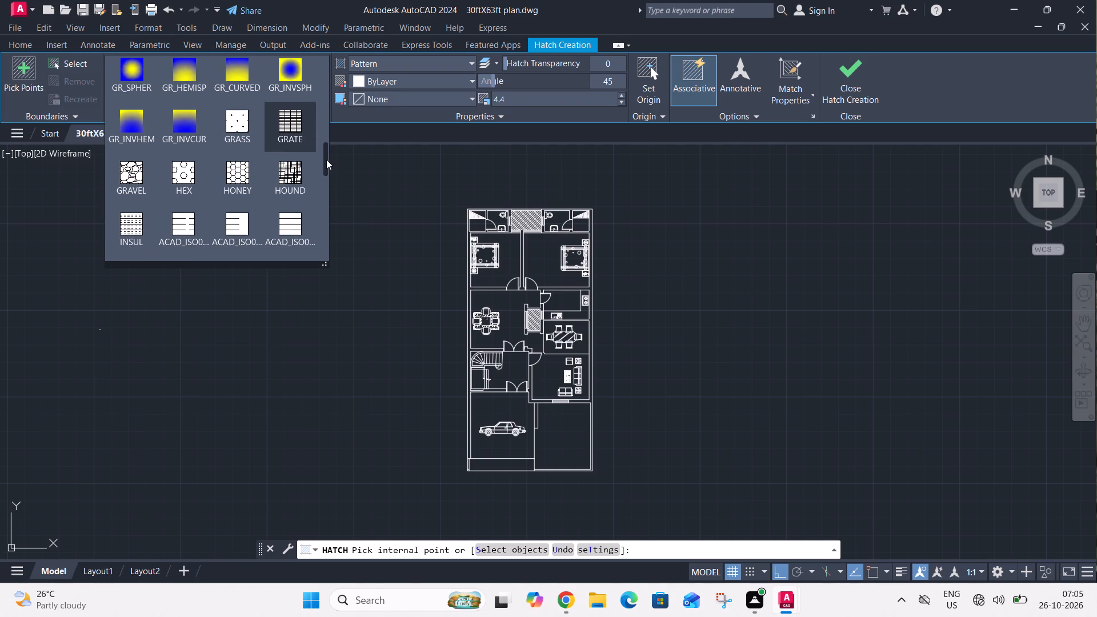
pyautogui.moveTo(326, 159); pyautogui.dragTo(329, 165)
pyautogui.click(229, 126)
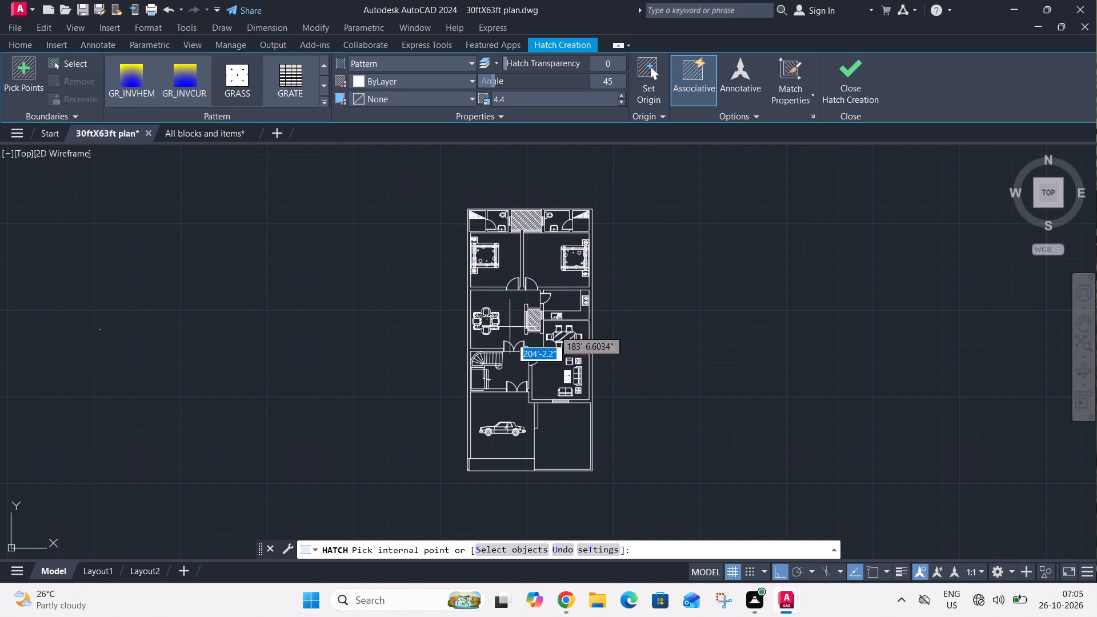
pyautogui.click(555, 452)
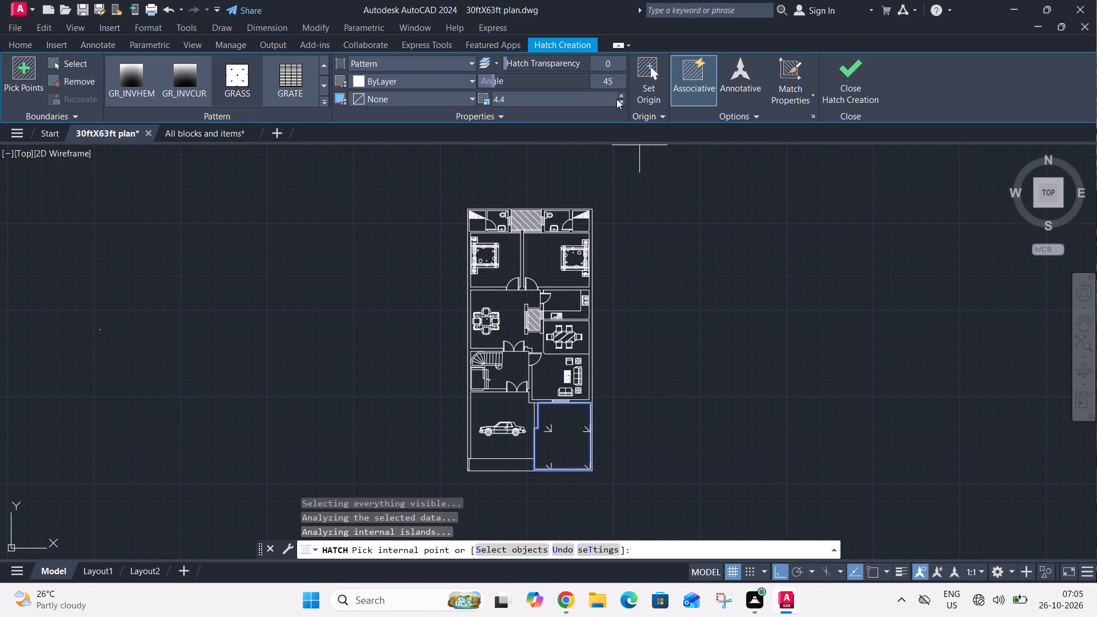
pyautogui.click(620, 105)
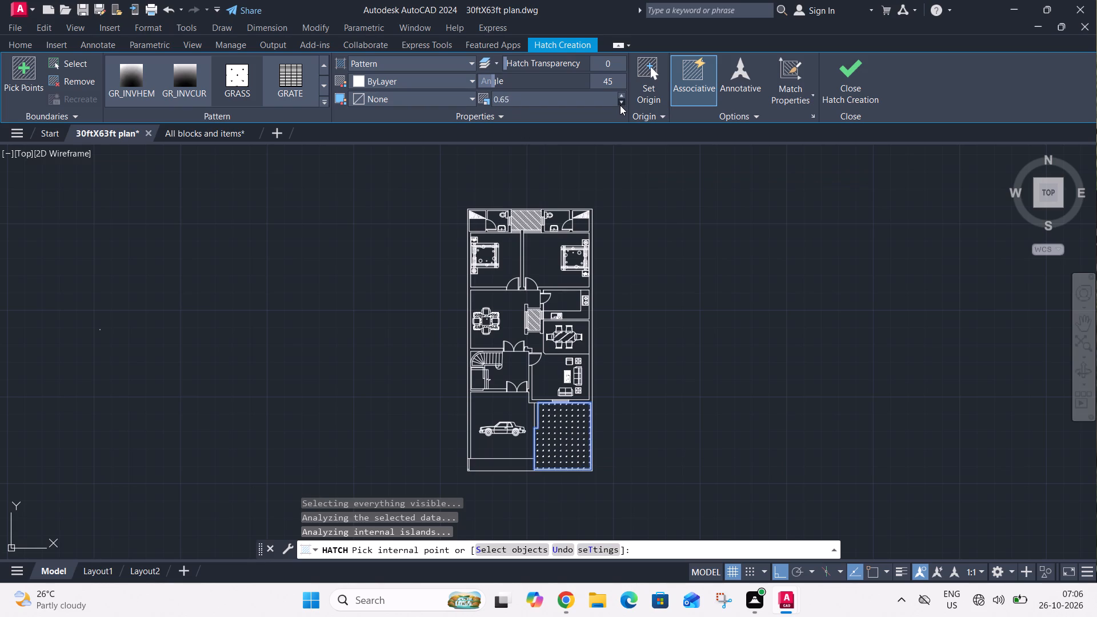
pyautogui.click(620, 105)
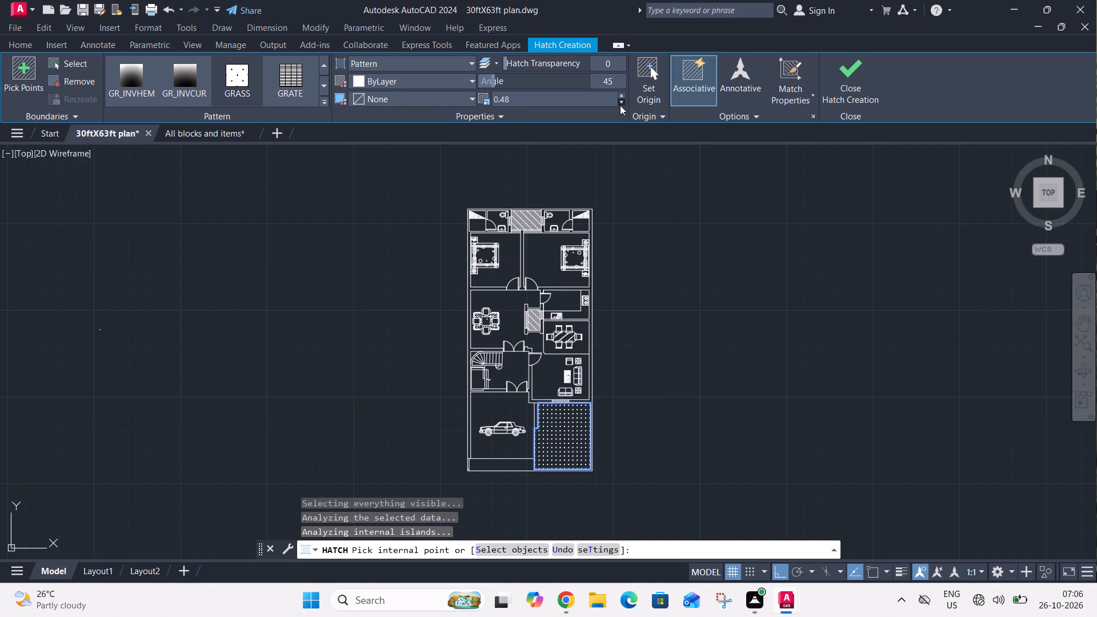
# Finish the grass hatch on the front lawn.
pyautogui.click(843, 100)
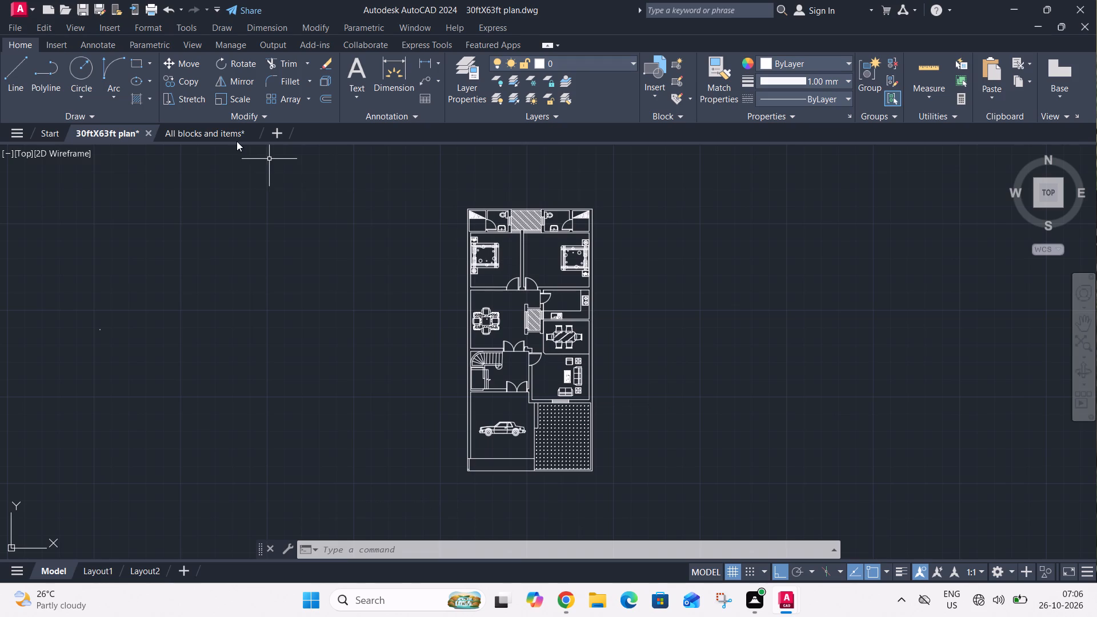
# Hatch the narrow strip along the front edge of the car porch with the LINE pattern.
pyautogui.click(143, 101)
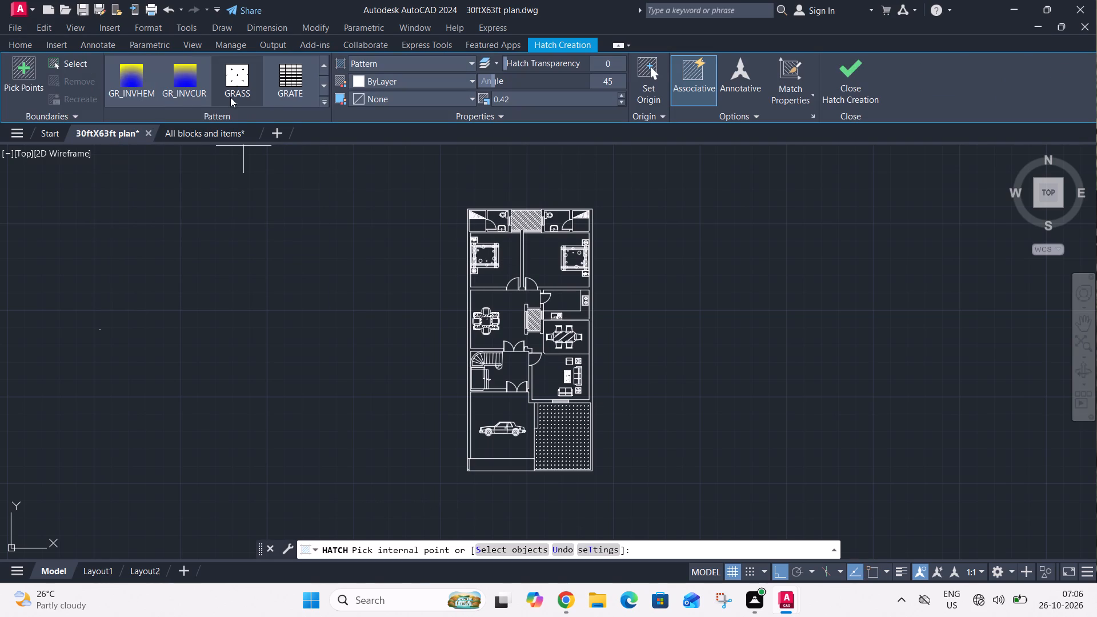
pyautogui.click(327, 104)
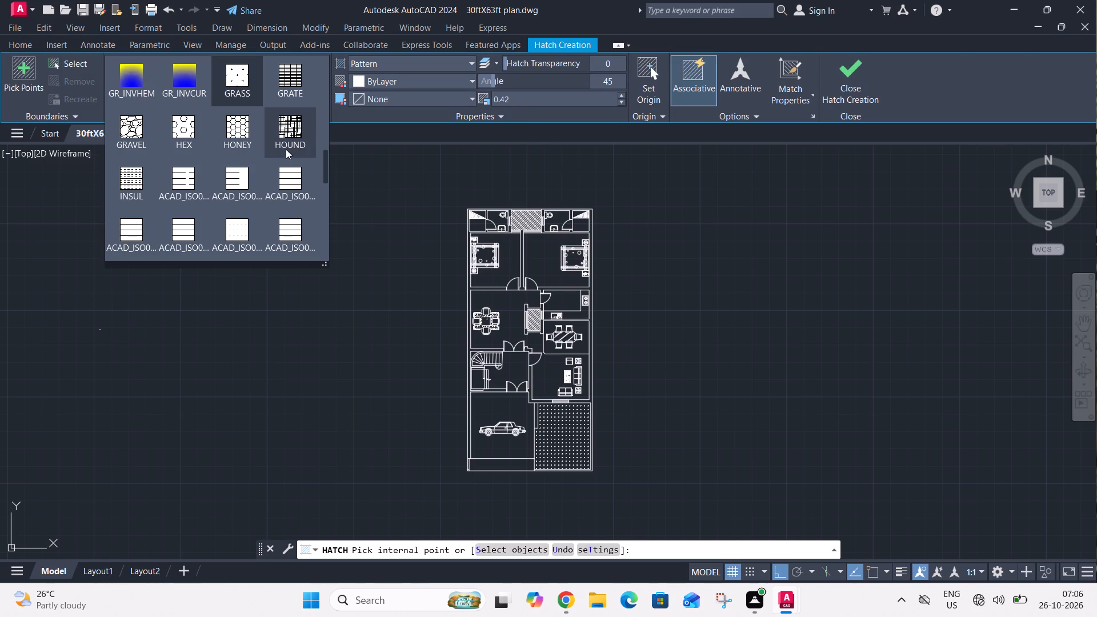
pyautogui.scroll(-5, 195, 181)
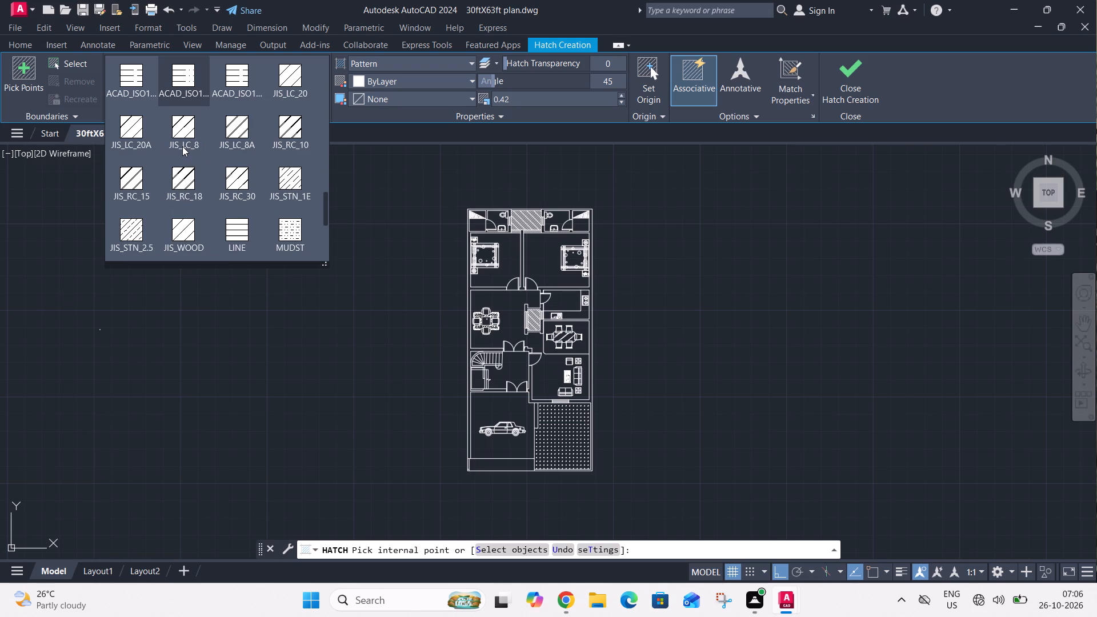
pyautogui.click(231, 230)
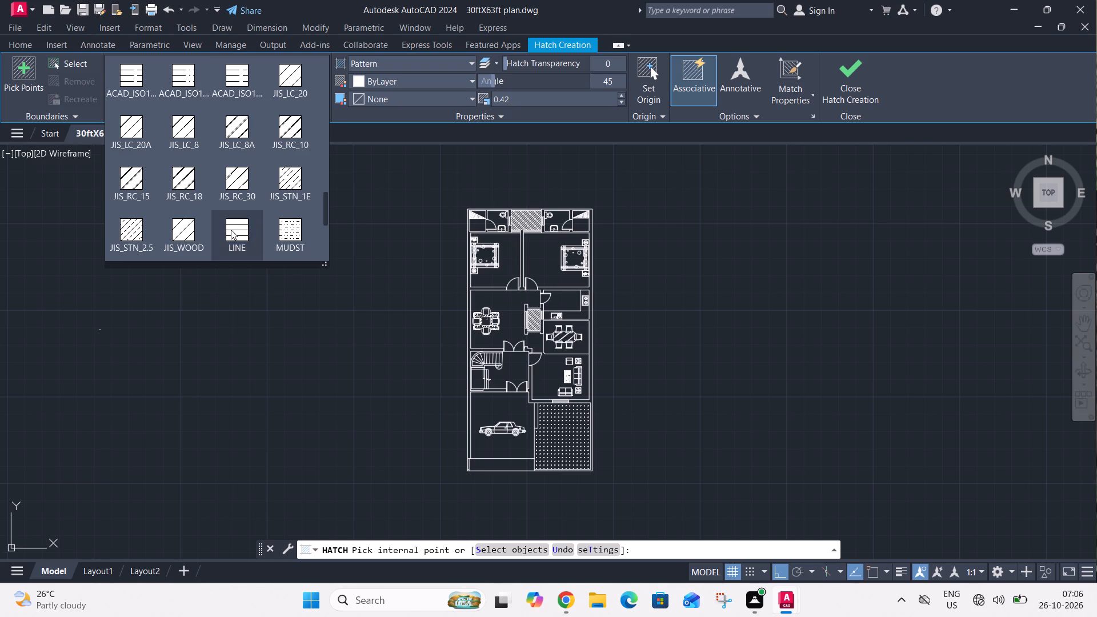
pyautogui.scroll(3, 513, 466)
pyautogui.click(510, 463)
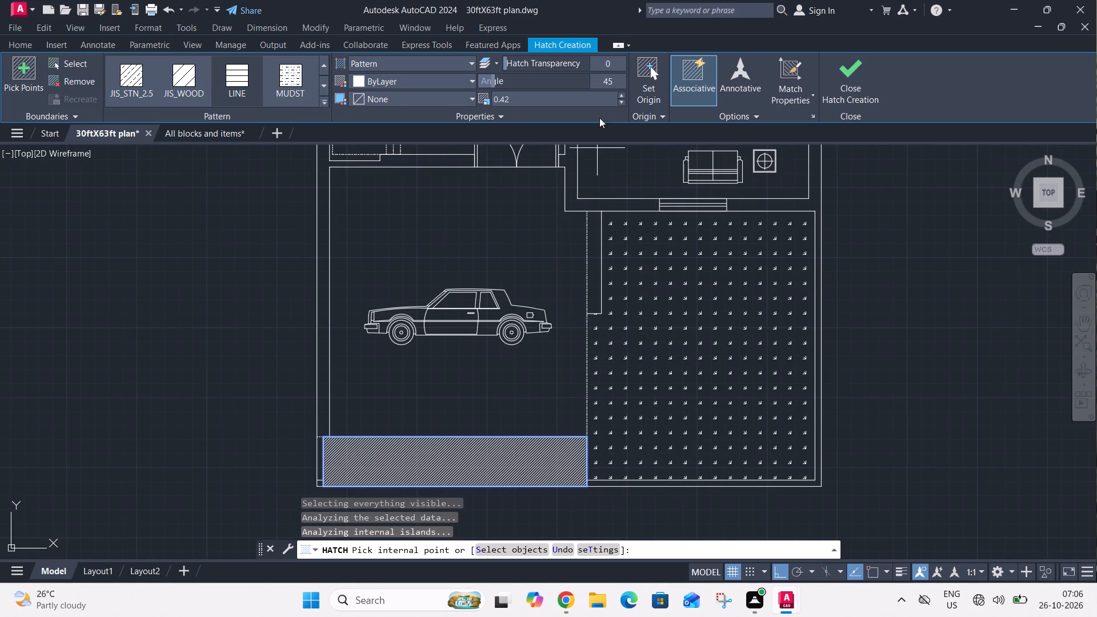
# Set the porch strip hatch's angle to 90 and its scale to about 0.48, and finish the hatch.
pyautogui.click(612, 81)
pyautogui.press('0')
pyautogui.press('Return')
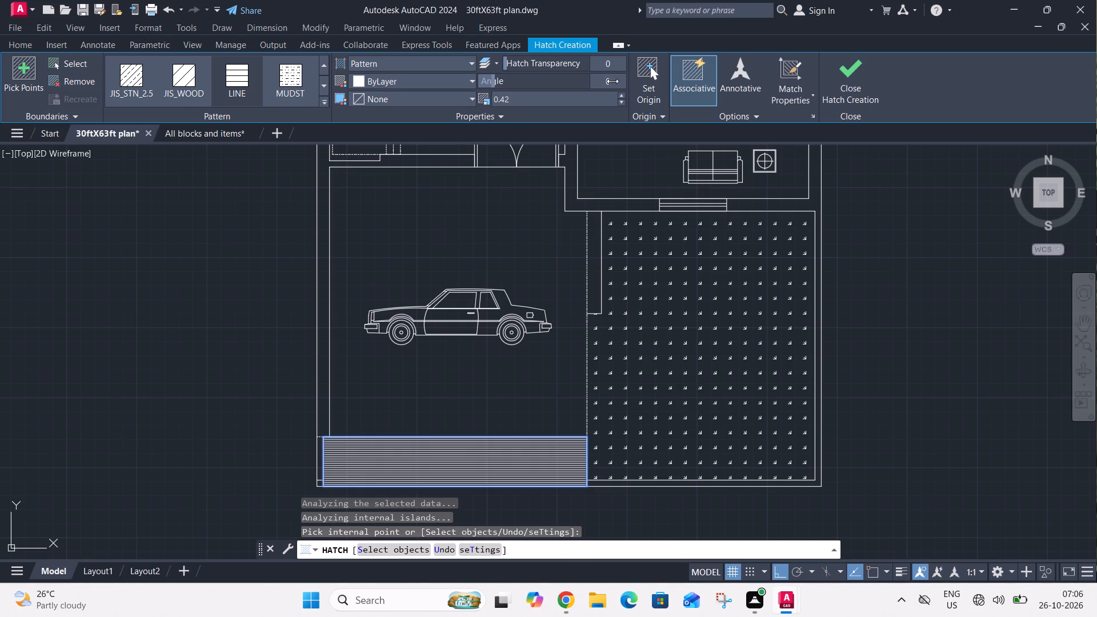
pyautogui.click(612, 82)
pyautogui.write('90')
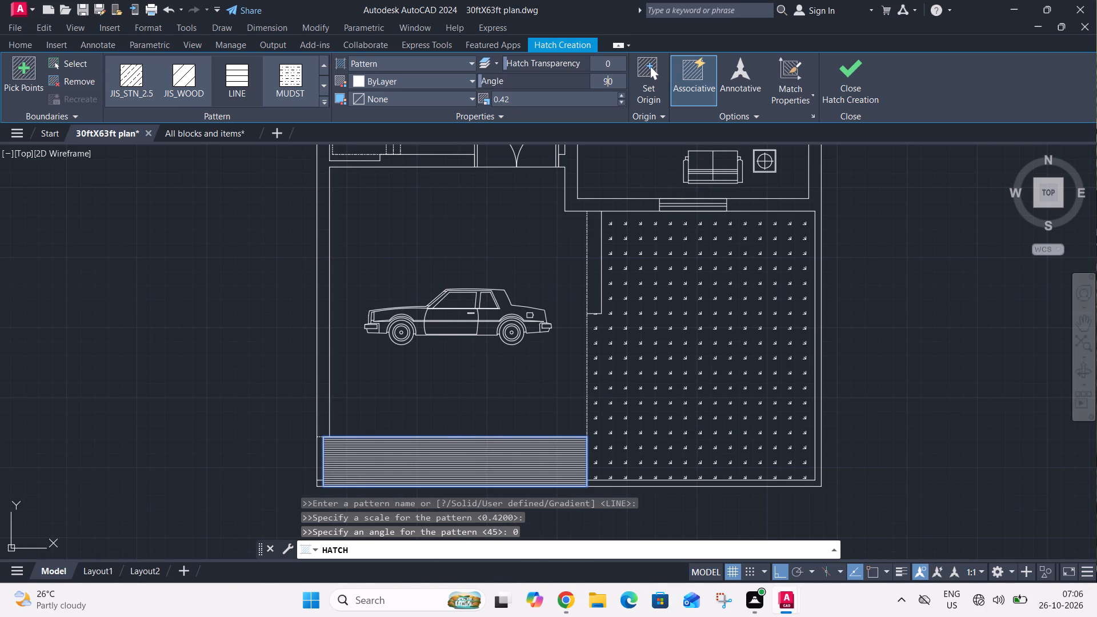
pyautogui.press('Return')
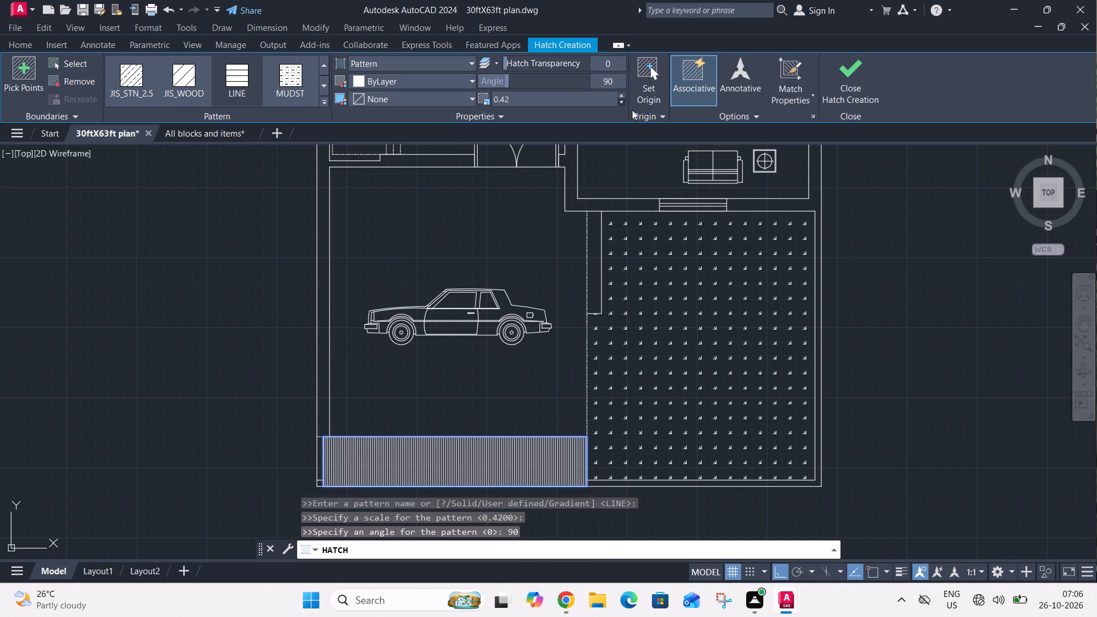
pyautogui.click(624, 97)
pyautogui.tripleClick(624, 96)
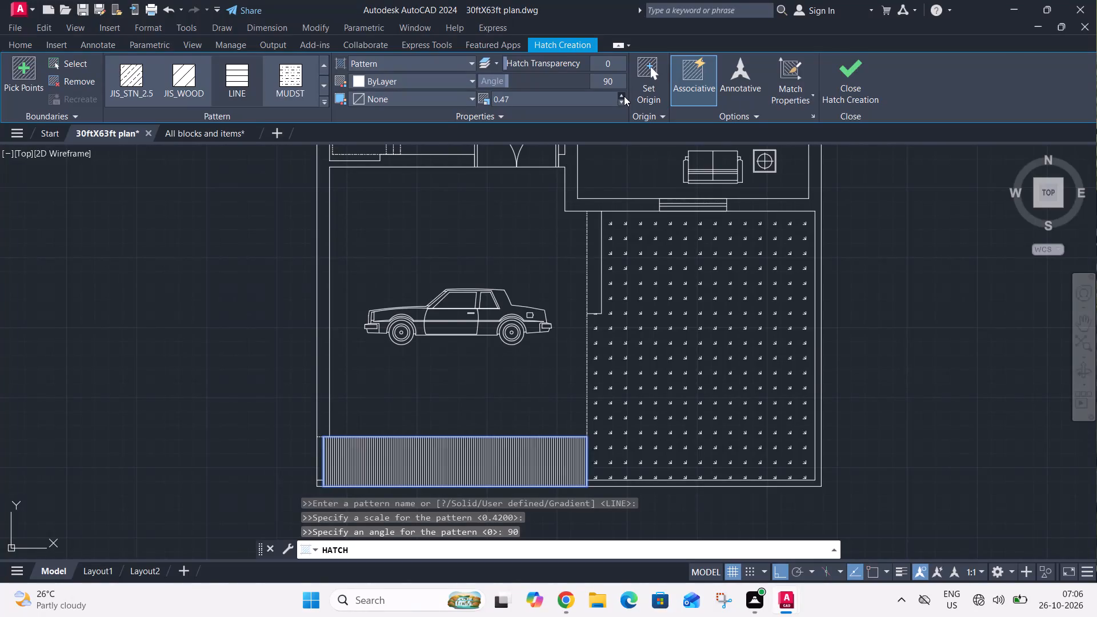
pyautogui.click(624, 96)
pyautogui.click(624, 96)
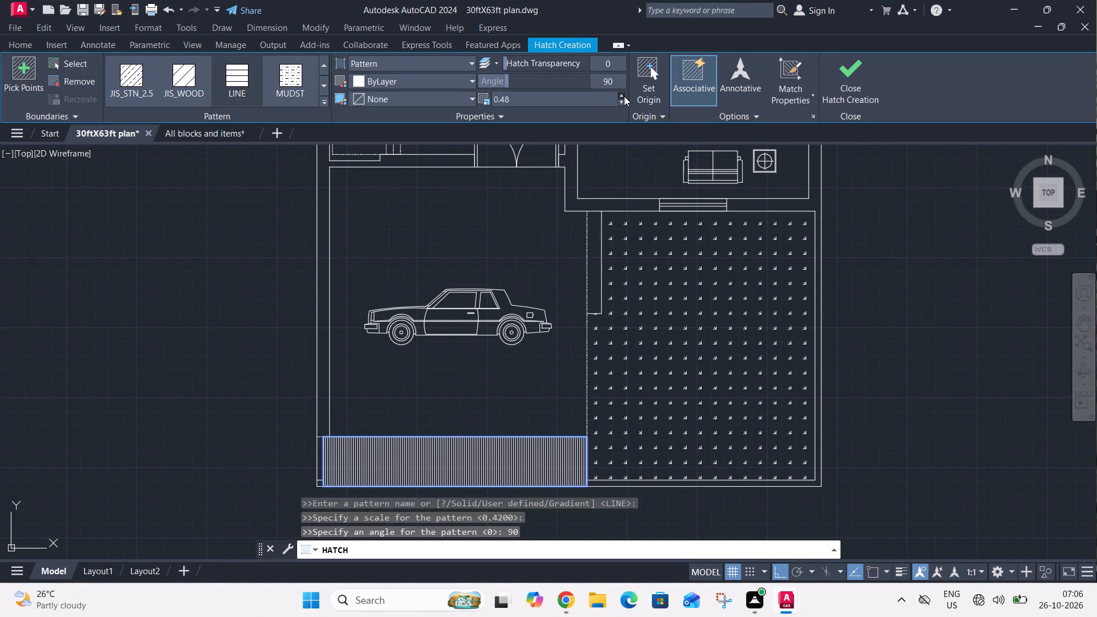
pyautogui.click(624, 96)
pyautogui.click(837, 90)
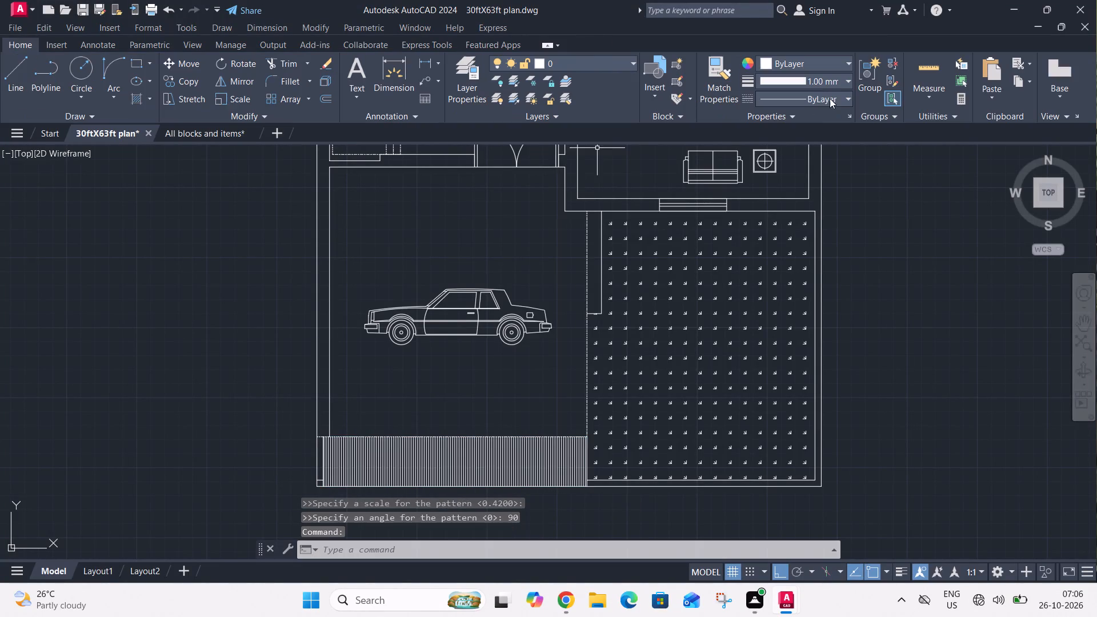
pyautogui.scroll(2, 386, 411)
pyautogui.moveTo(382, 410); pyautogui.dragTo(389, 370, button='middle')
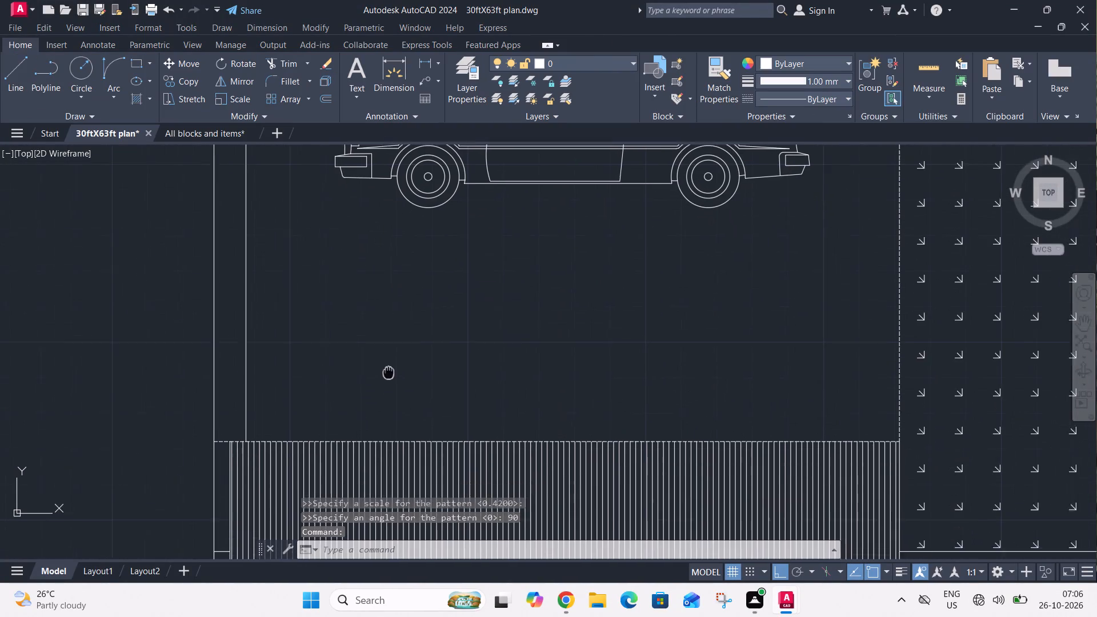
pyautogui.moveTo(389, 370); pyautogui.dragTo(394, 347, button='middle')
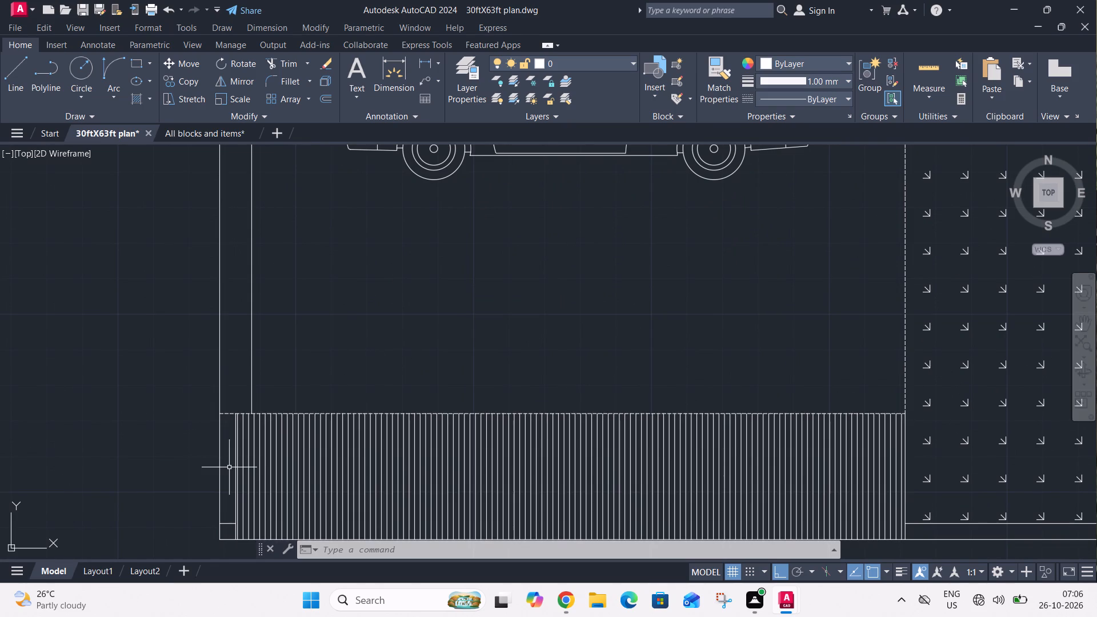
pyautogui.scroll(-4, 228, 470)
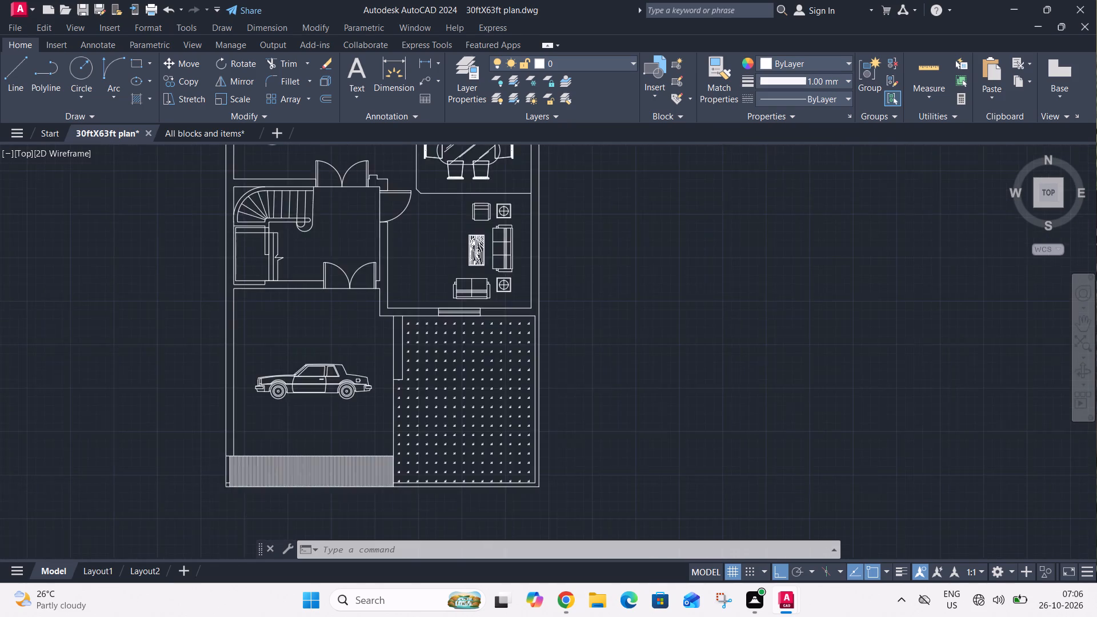
# Label the dressing area in the plan's upper-left corner with horizontal single-line text reading DRESS and, on a second line, 4'X5'.
pyautogui.moveTo(277, 378); pyautogui.dragTo(339, 470, button='middle')
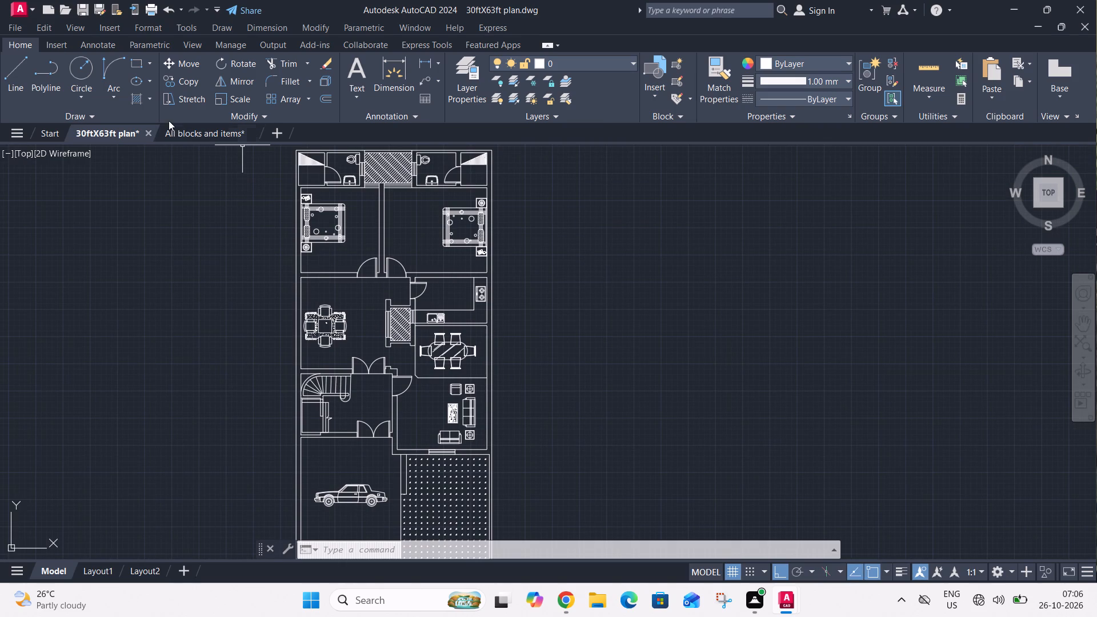
pyautogui.click(357, 102)
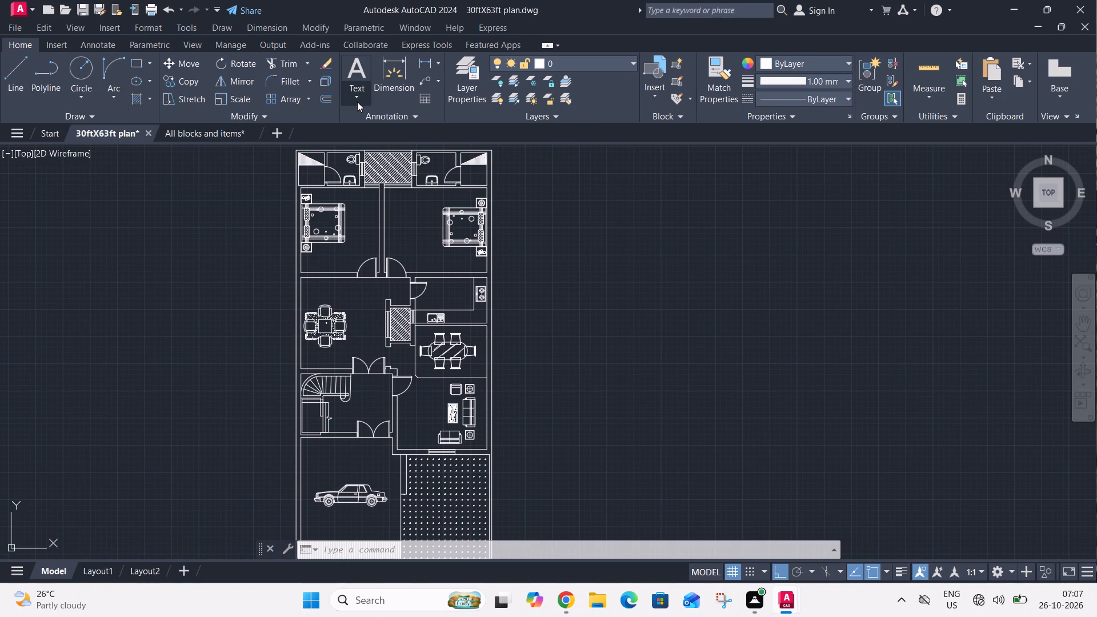
pyautogui.click(358, 153)
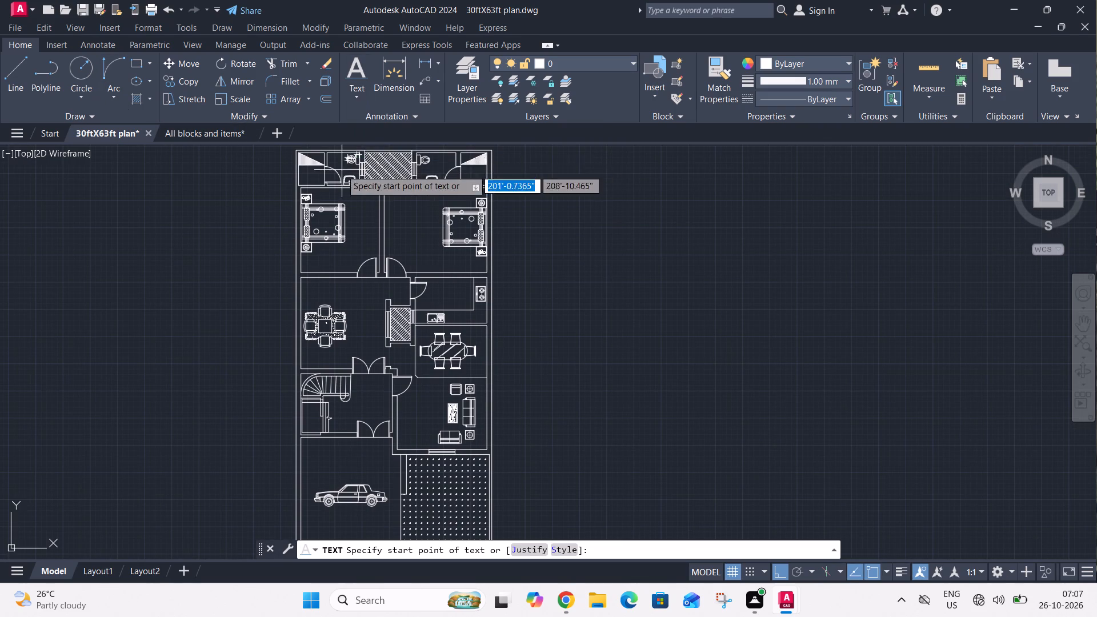
pyautogui.scroll(4, 306, 179)
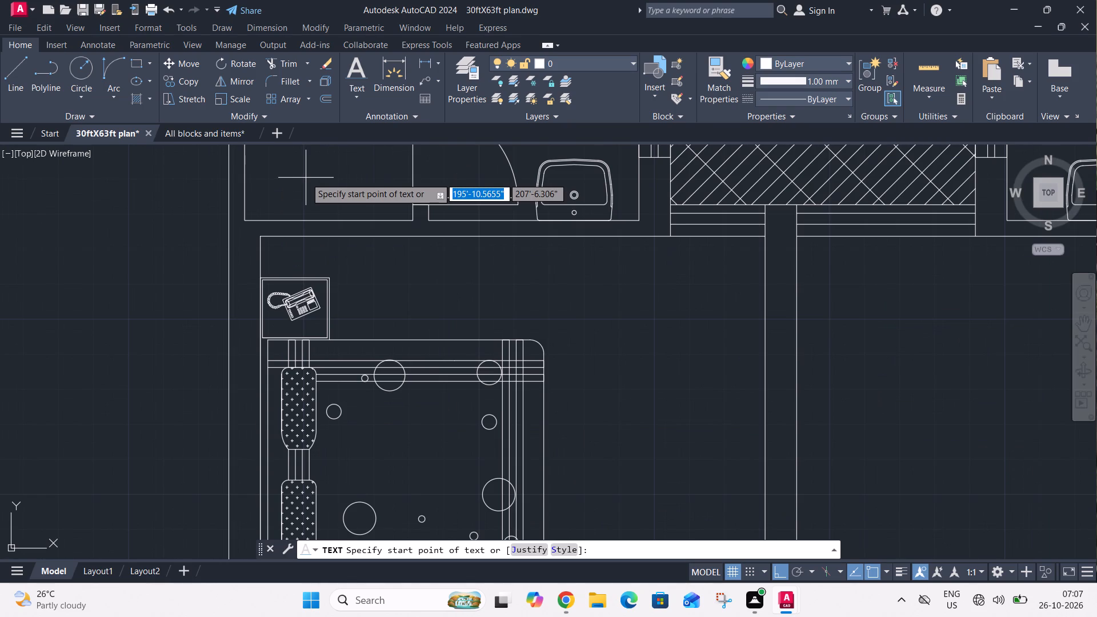
pyautogui.scroll(1, 301, 178)
pyautogui.moveTo(298, 178); pyautogui.dragTo(415, 382, button='middle')
pyautogui.click(368, 311)
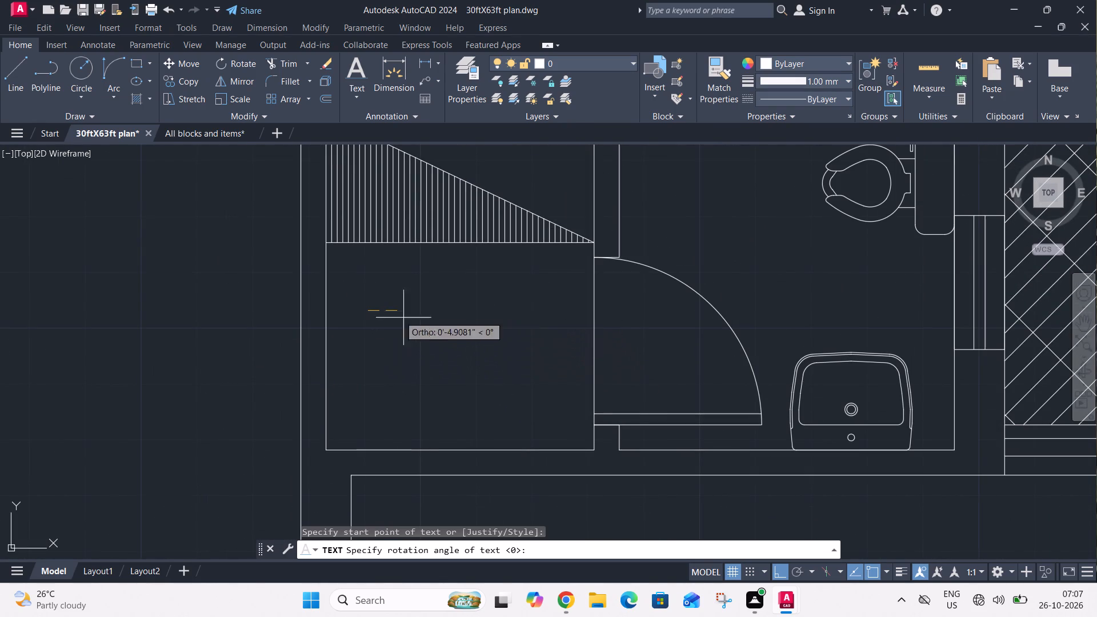
pyautogui.click(449, 318)
pyautogui.write('dr')
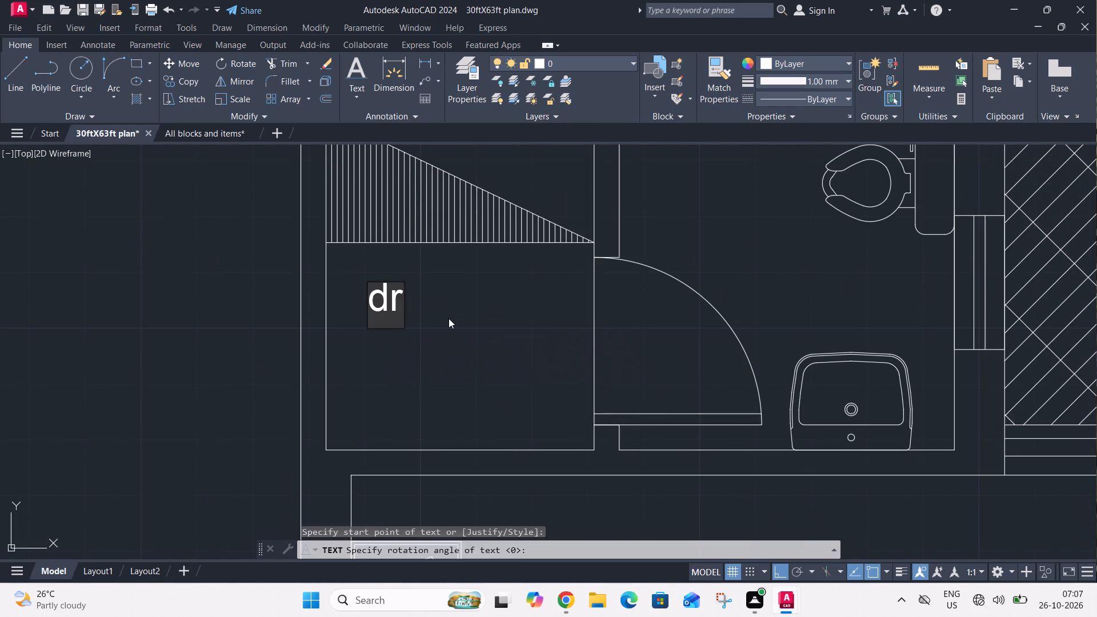
pyautogui.press('BackSpace')
pyautogui.press('BackSpace')
pyautogui.press('BackSpace')
pyautogui.press('BackSpace')
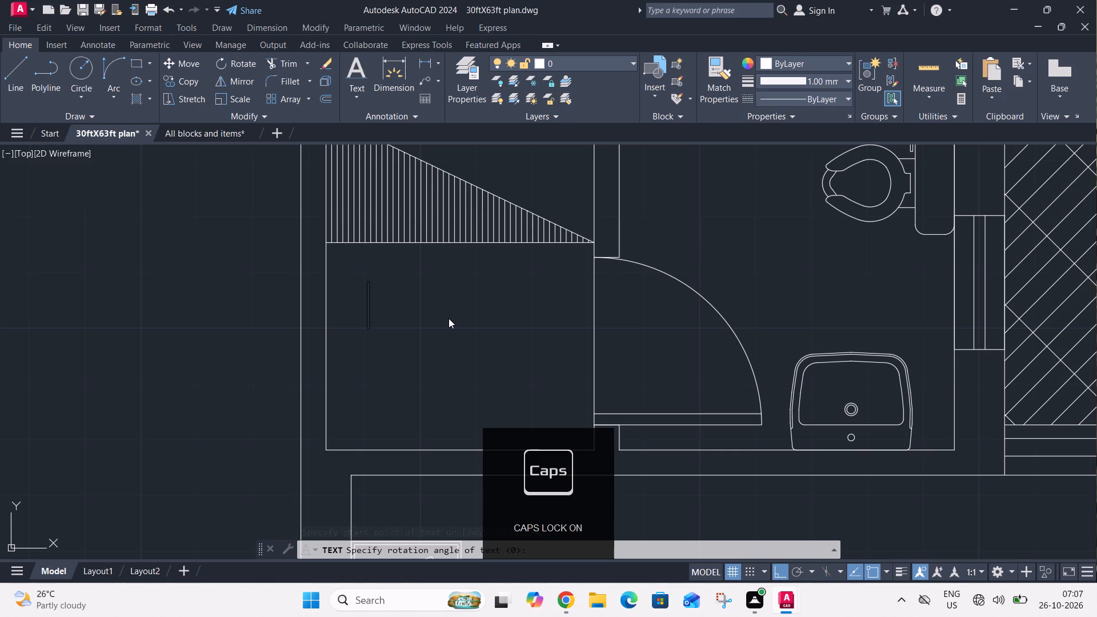
pyautogui.write('DRESS')
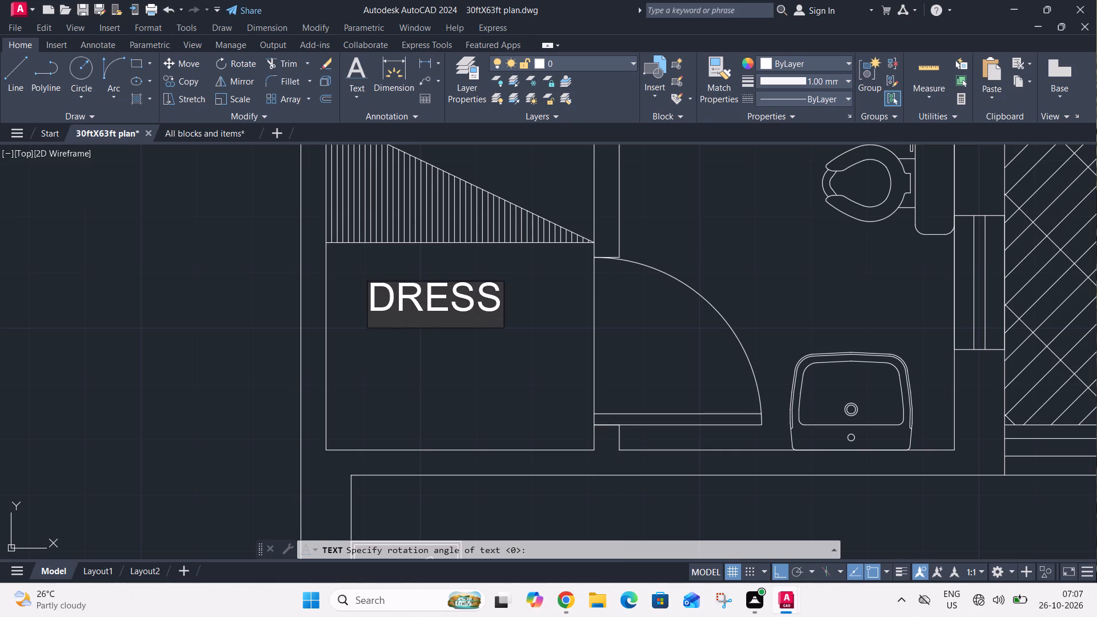
pyautogui.press('Return')
pyautogui.press('4')
pyautogui.write("'X5'")
# Label the bathroom next to the labelled dressing area BATH, with 5'X5' on a second line.
pyautogui.scroll(-3, 449, 318)
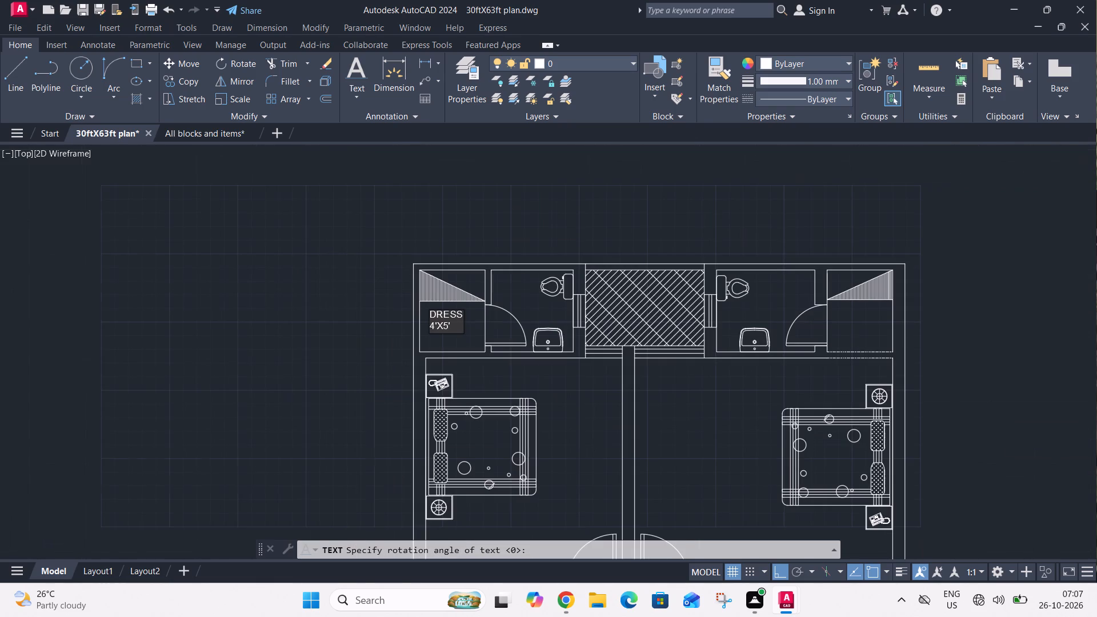
pyautogui.scroll(3, 507, 289)
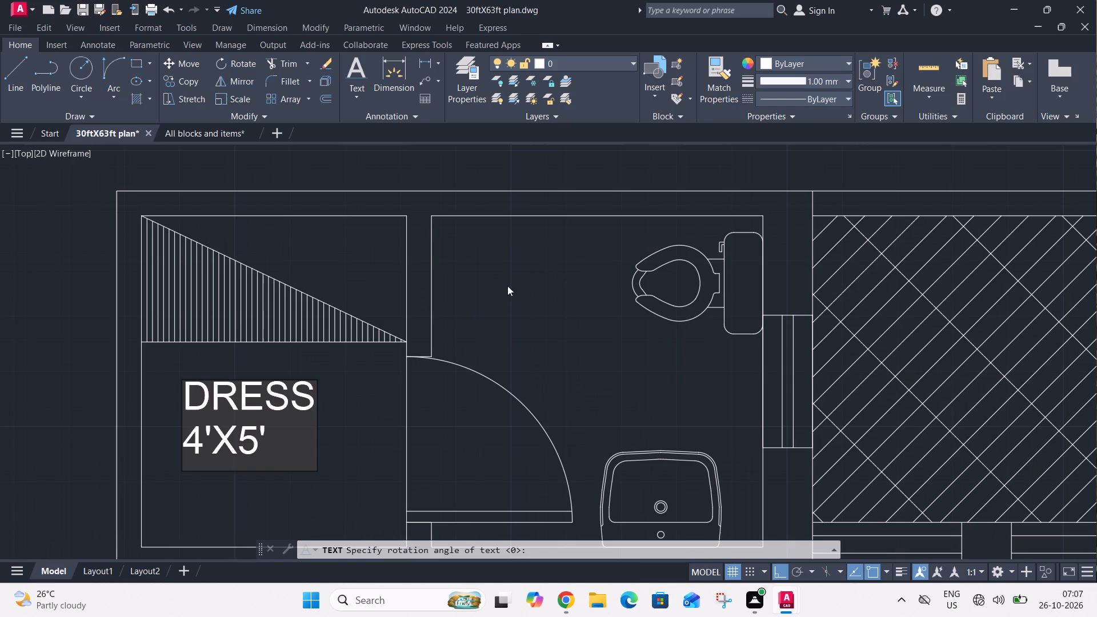
pyautogui.click(487, 257)
pyautogui.write('BA')
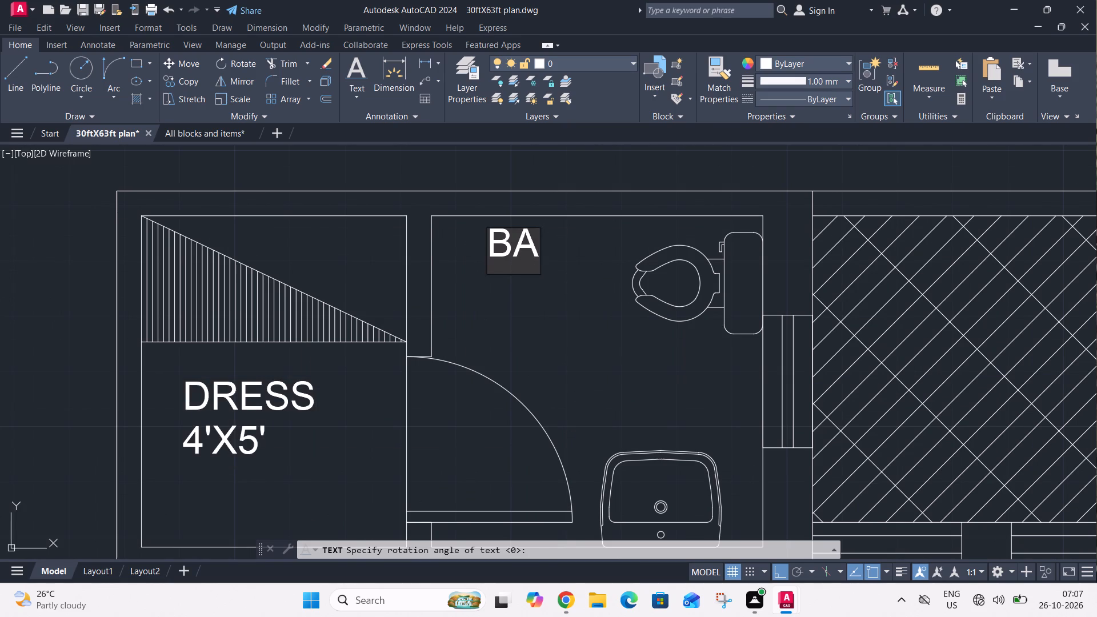
pyautogui.write('TH')
pyautogui.press('Return')
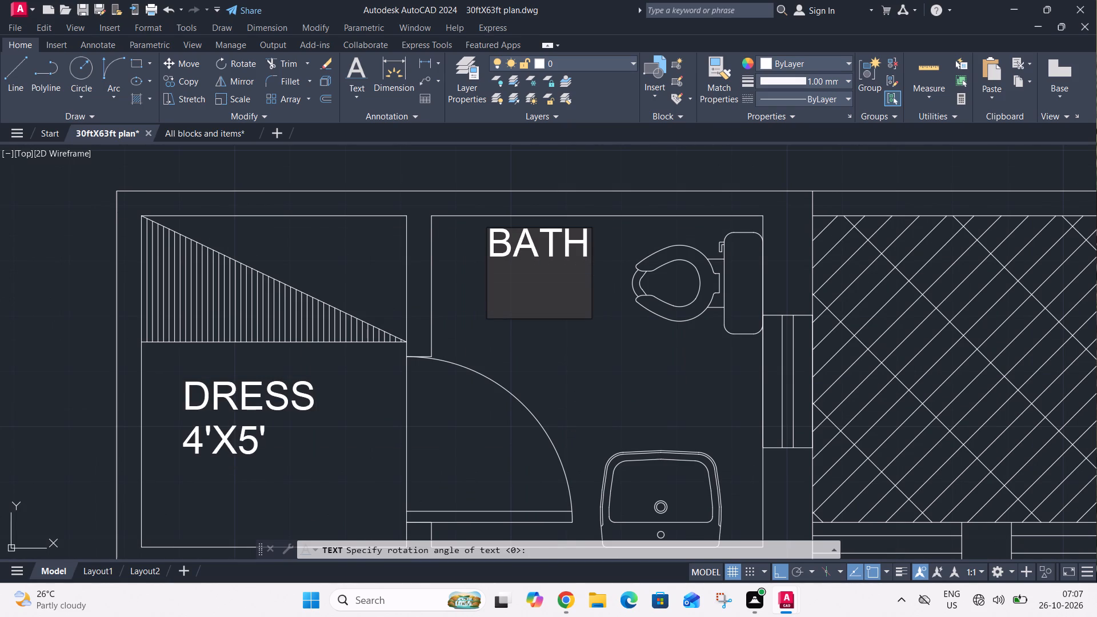
pyautogui.press('5')
pyautogui.write("'X5'")
# Label the hatched shaft between the two bathrooms OPEN AREA, with 7'-3"X5' on a second line.
pyautogui.scroll(-2, 433, 284)
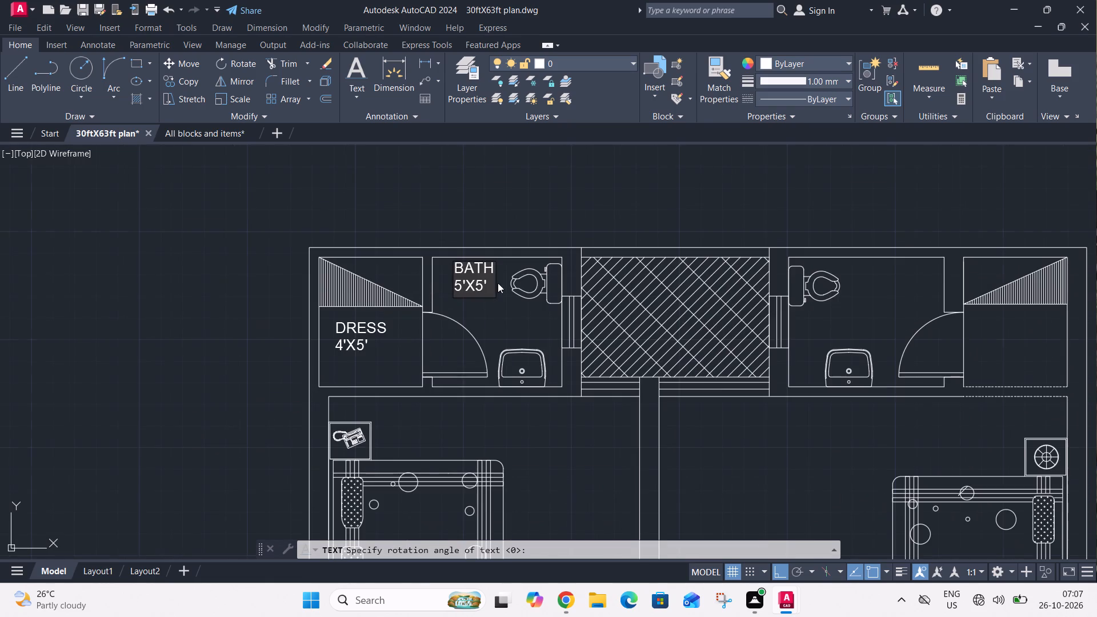
pyautogui.scroll(3, 645, 292)
pyautogui.click(645, 293)
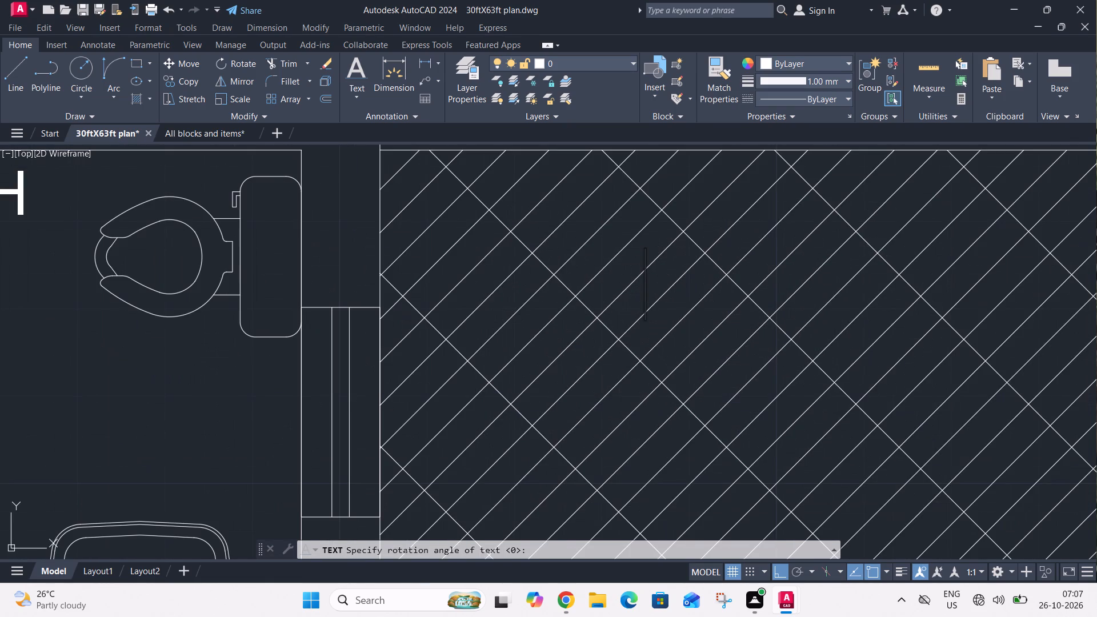
pyautogui.write('OPEN AREA')
pyautogui.press('Return')
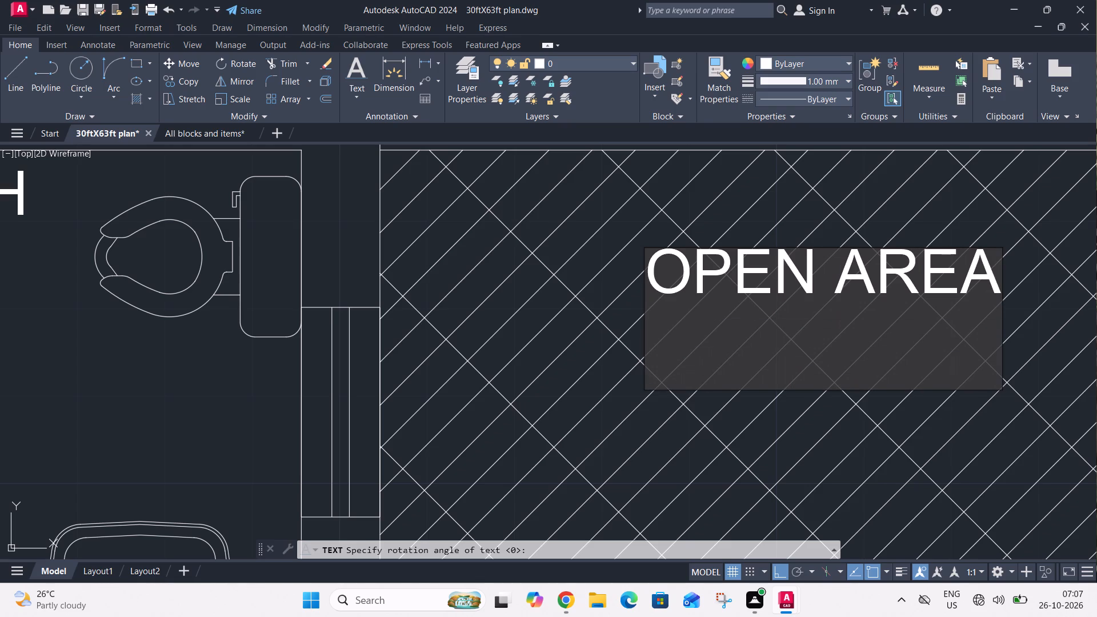
pyautogui.write("7'")
pyautogui.write('-3"X')
pyautogui.write("5'")
# Label the unlabelled bathroom on the far side of the open area BATH, with 6'X5' on a second line.
pyautogui.scroll(-2, 641, 329)
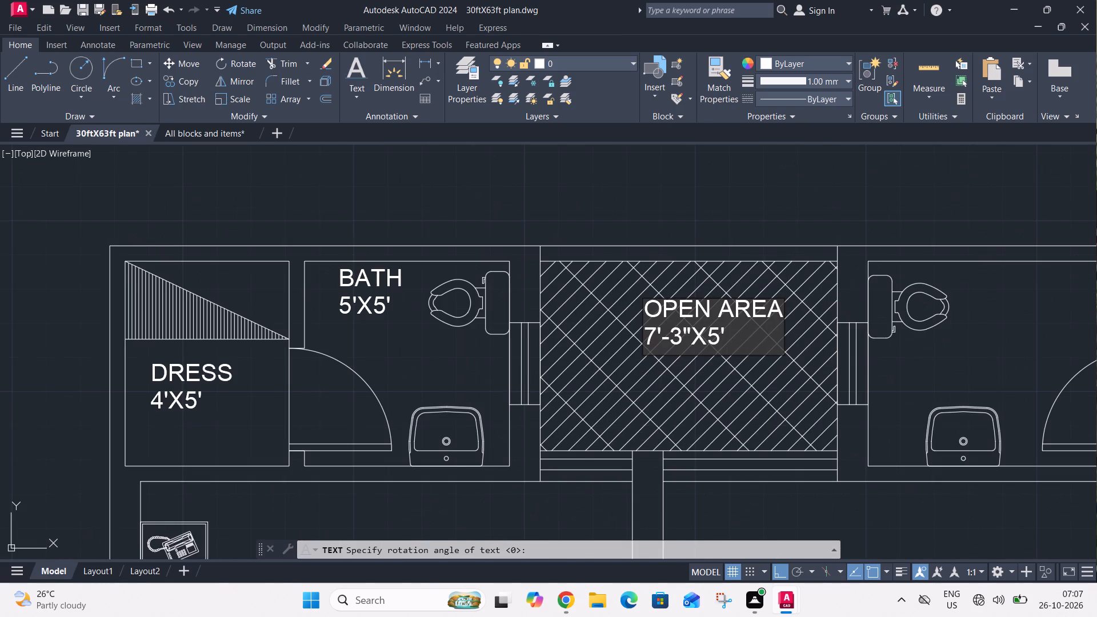
pyautogui.click(978, 323)
pyautogui.moveTo(983, 328); pyautogui.dragTo(788, 396, button='middle')
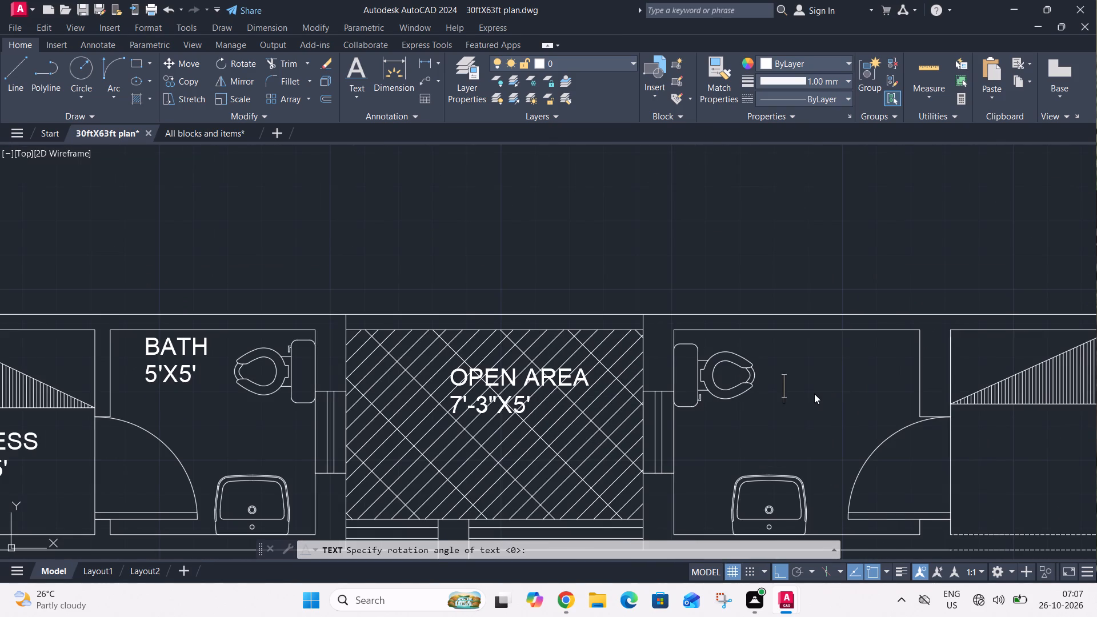
pyautogui.write('BATH')
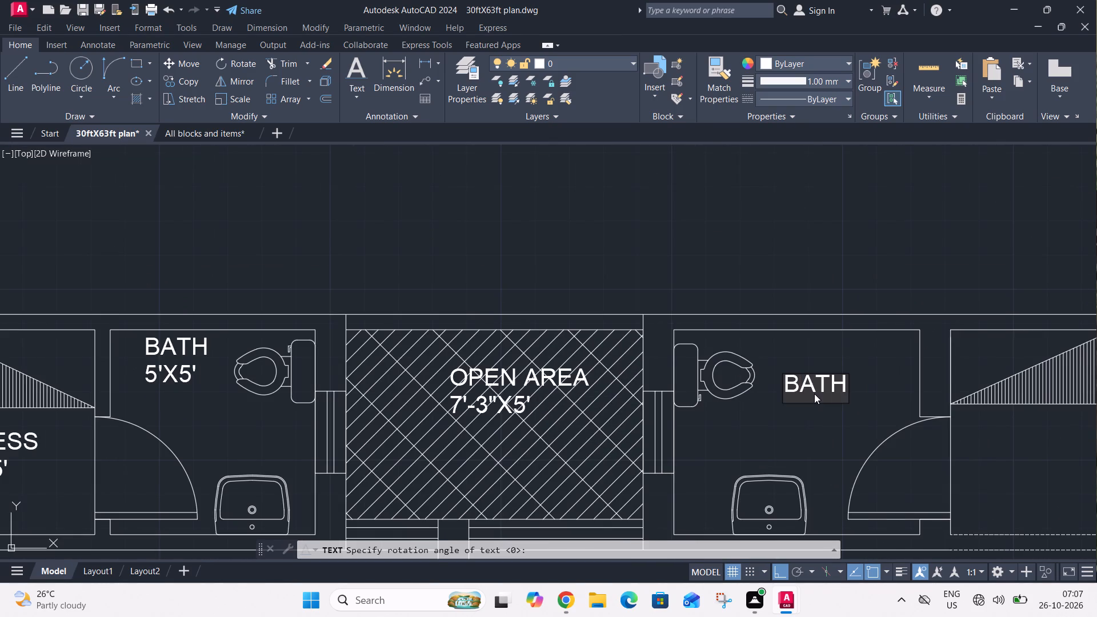
pyautogui.press('Return')
pyautogui.write("6'")
pyautogui.write("X5'")
# Label the dressing area in the plan's upper-right corner DRESS, with 4'X5' on a second line.
pyautogui.scroll(-3, 863, 436)
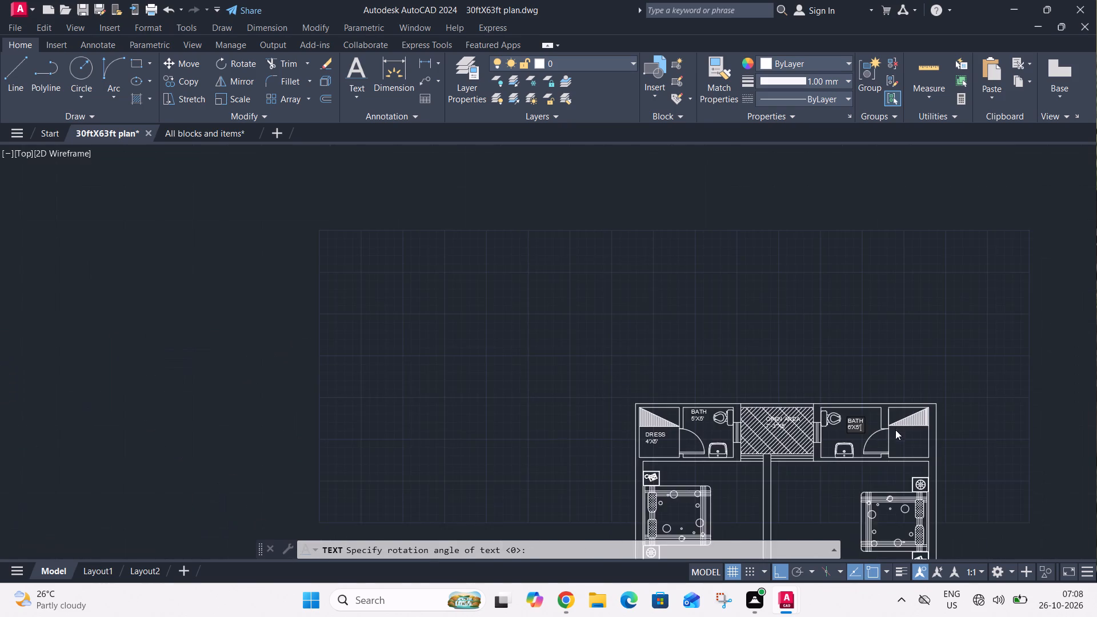
pyautogui.scroll(3, 895, 432)
pyautogui.moveTo(895, 437); pyautogui.dragTo(723, 387, button='middle')
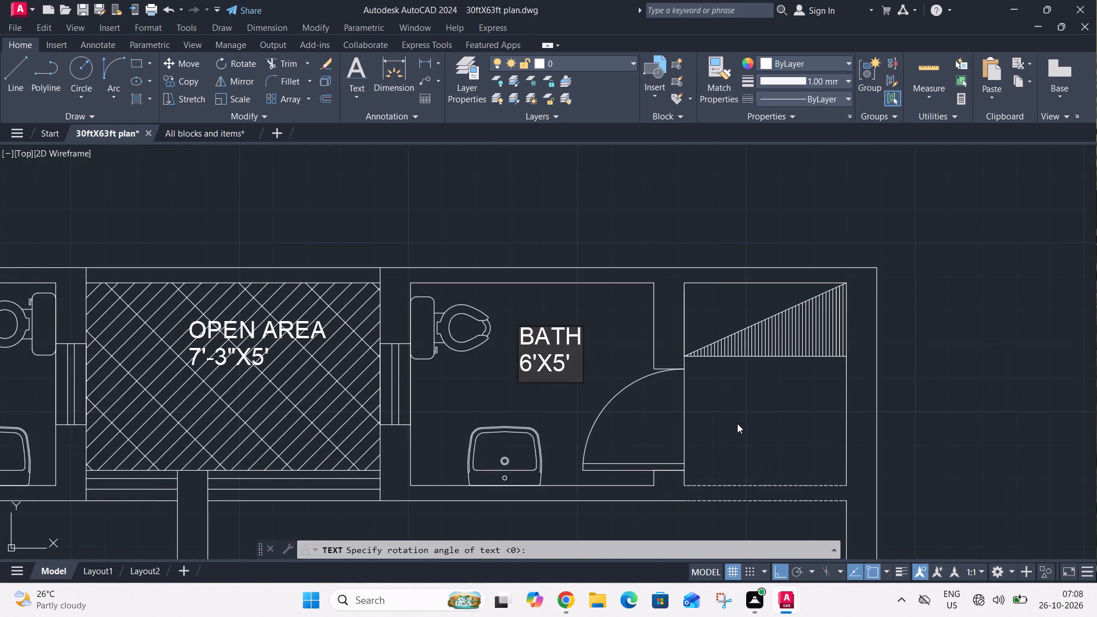
pyautogui.scroll(1, 737, 423)
pyautogui.click(737, 423)
pyautogui.write('DRESS')
pyautogui.press('Return')
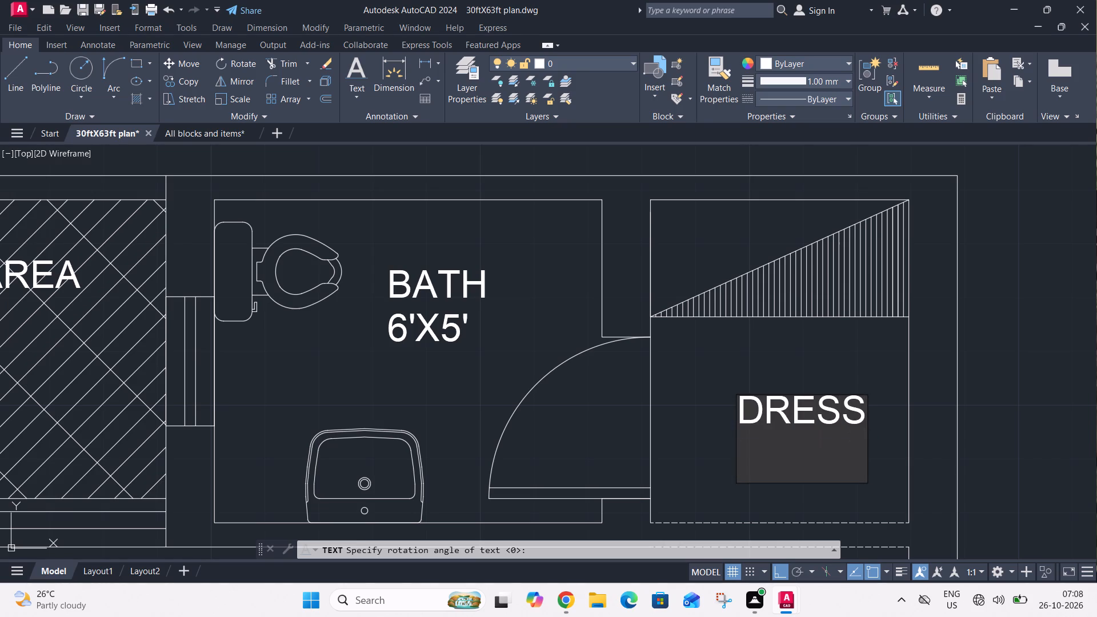
pyautogui.write("4'X5;")
pyautogui.press('BackSpace')
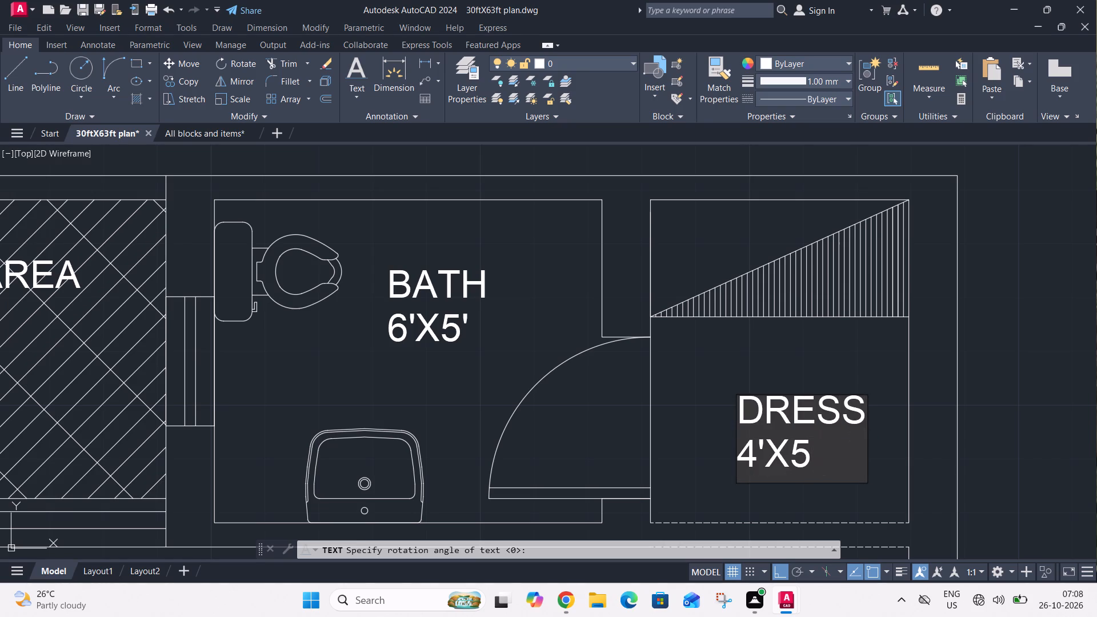
pyautogui.press("'")
# Label the larger bedroom, below the 6'X5' bathroom, MASTER BED ROOM, with 14'-9"X13' on a second line.
pyautogui.scroll(-4, 772, 322)
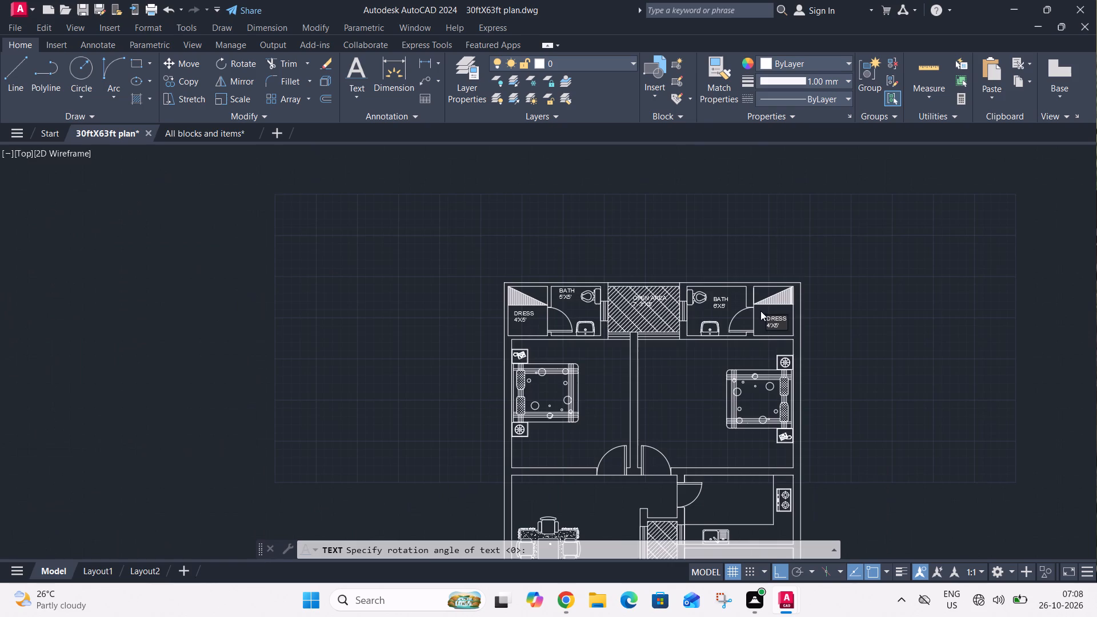
pyautogui.scroll(3, 672, 372)
pyautogui.click(666, 375)
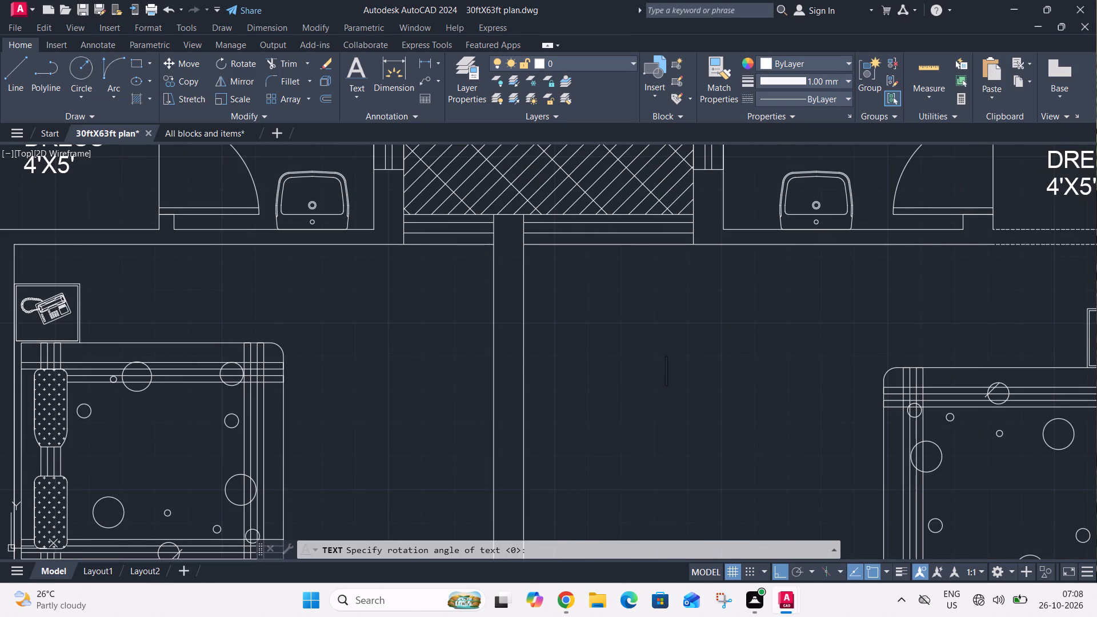
pyautogui.write('MASR')
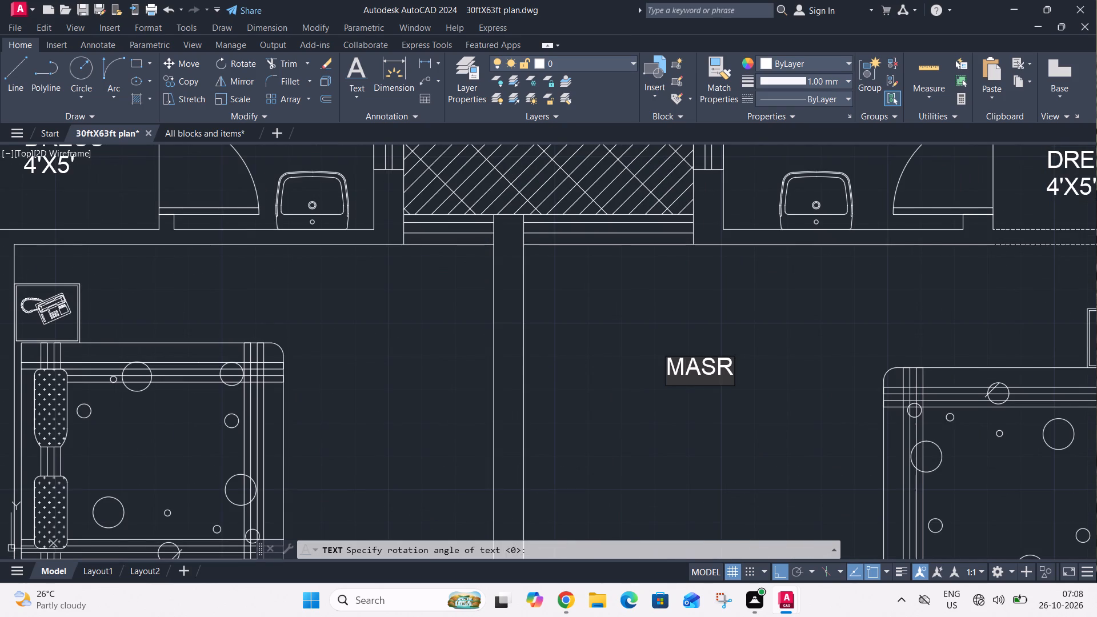
pyautogui.press('BackSpace')
pyautogui.write('TER BW')
pyautogui.press('BackSpace')
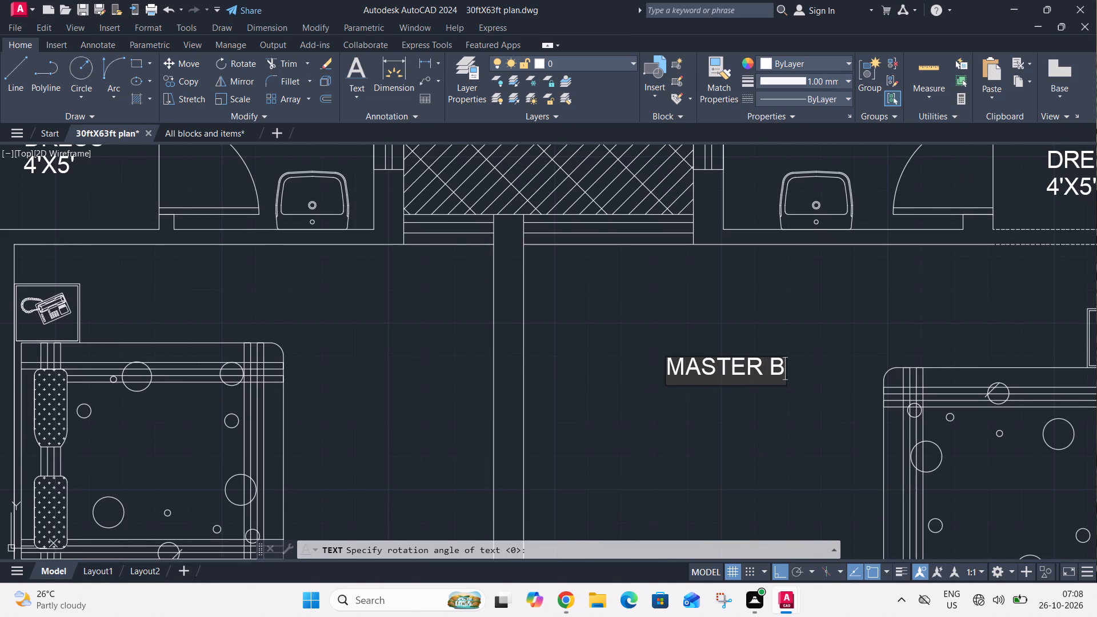
pyautogui.write('ED ROOM')
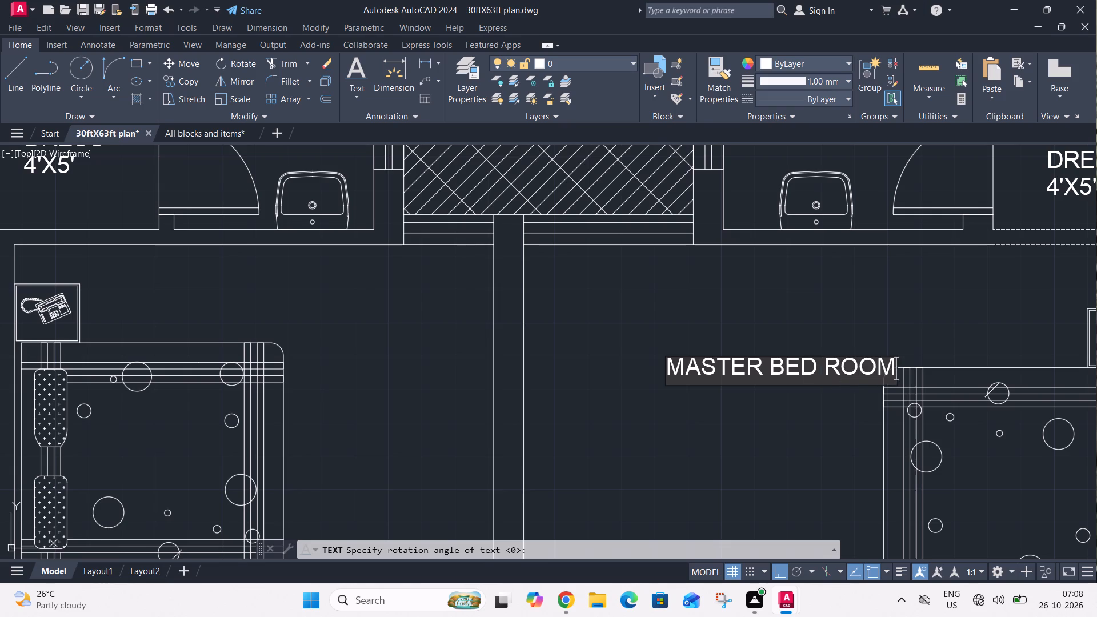
pyautogui.press('Return')
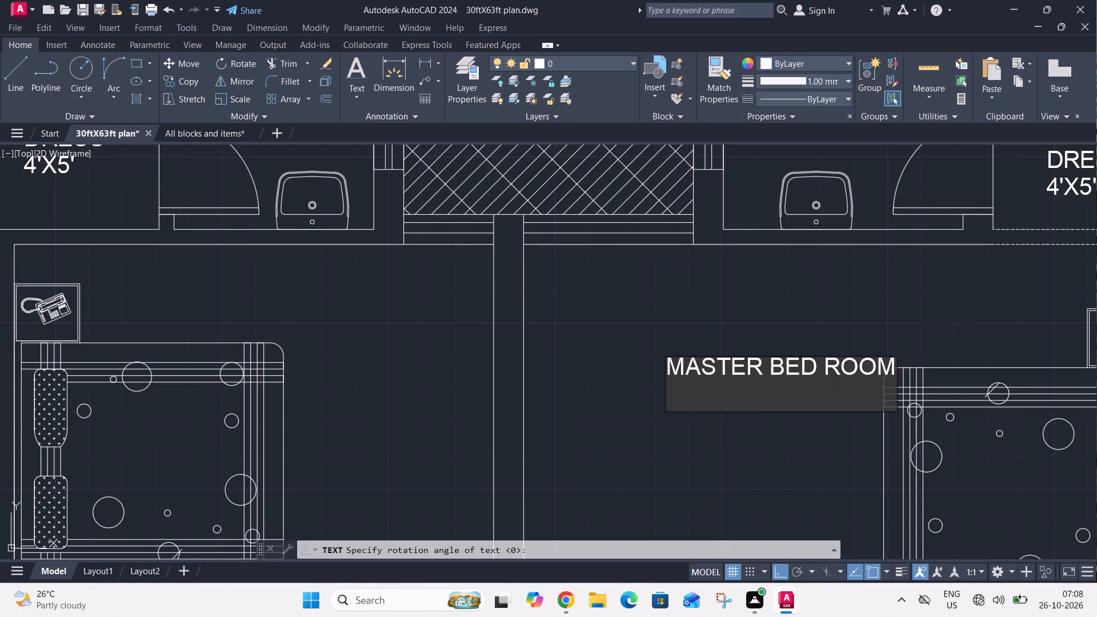
pyautogui.write('14\'-9"X')
pyautogui.write("13'")
# Label the other bedroom, beside the master bedroom, BED ROOM, with 12'X13' on a second line.
pyautogui.scroll(-2, 669, 323)
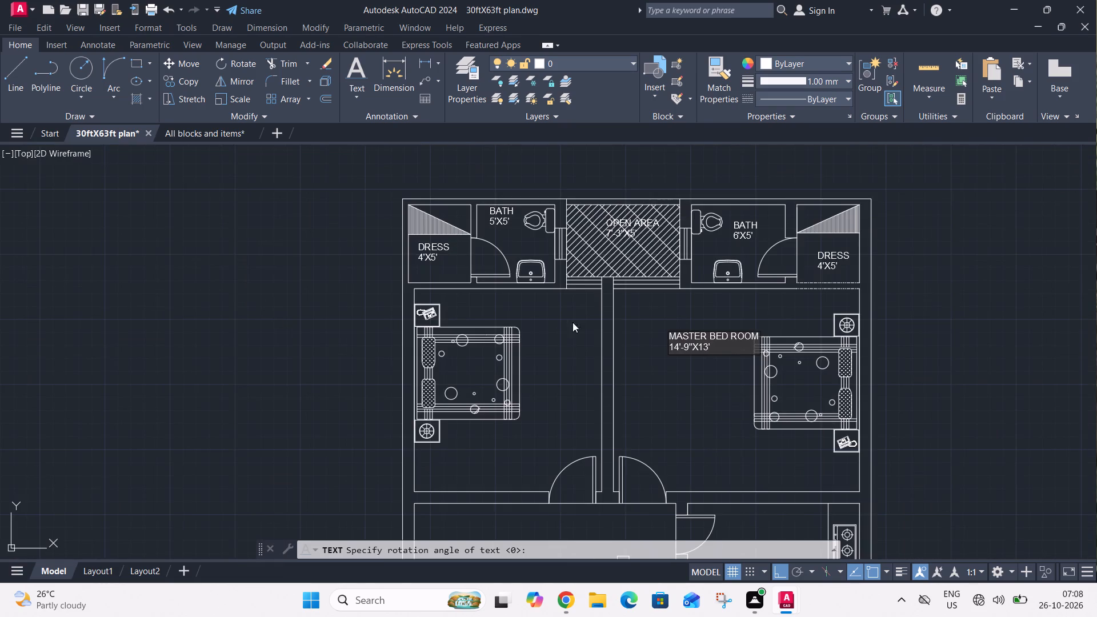
pyautogui.scroll(3, 551, 341)
pyautogui.click(420, 191)
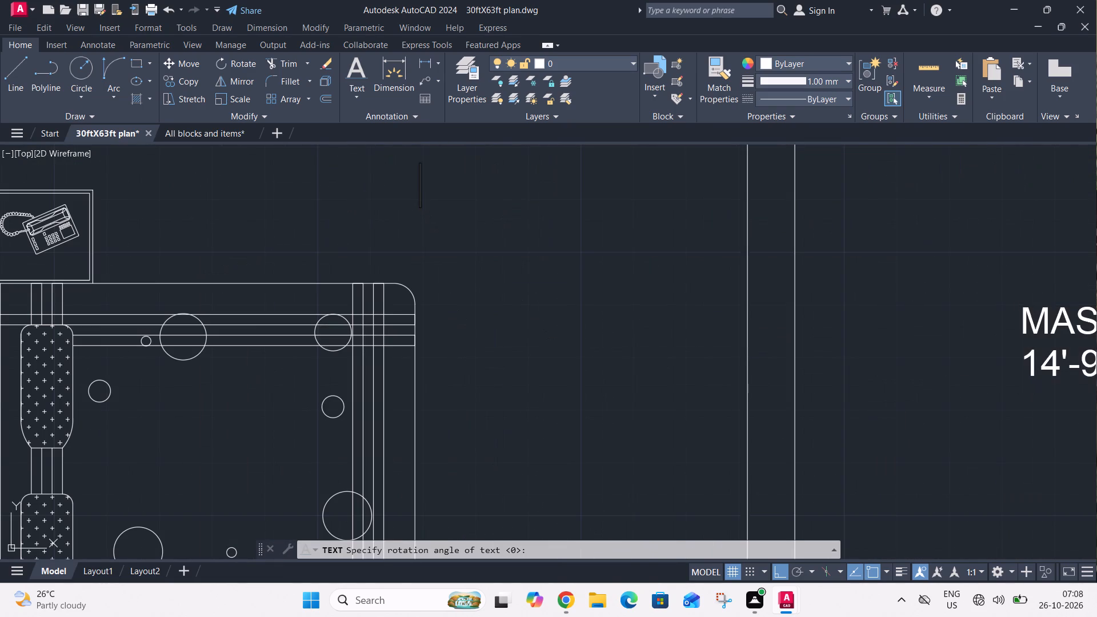
pyautogui.write('BED R')
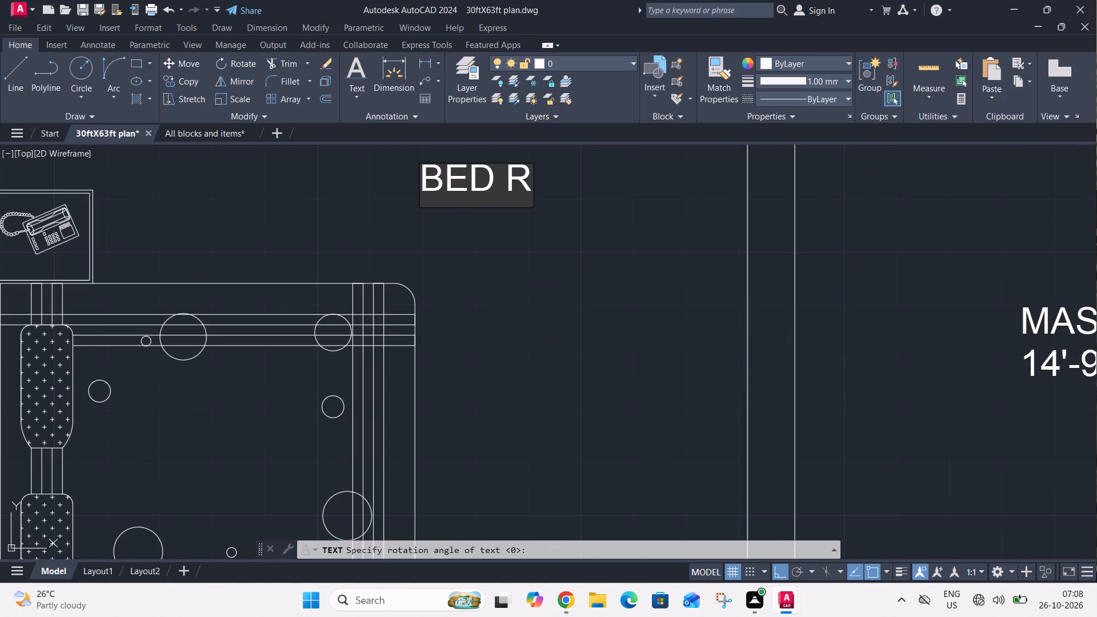
pyautogui.write('OOM')
pyautogui.press('Return')
pyautogui.write("12'X13'")
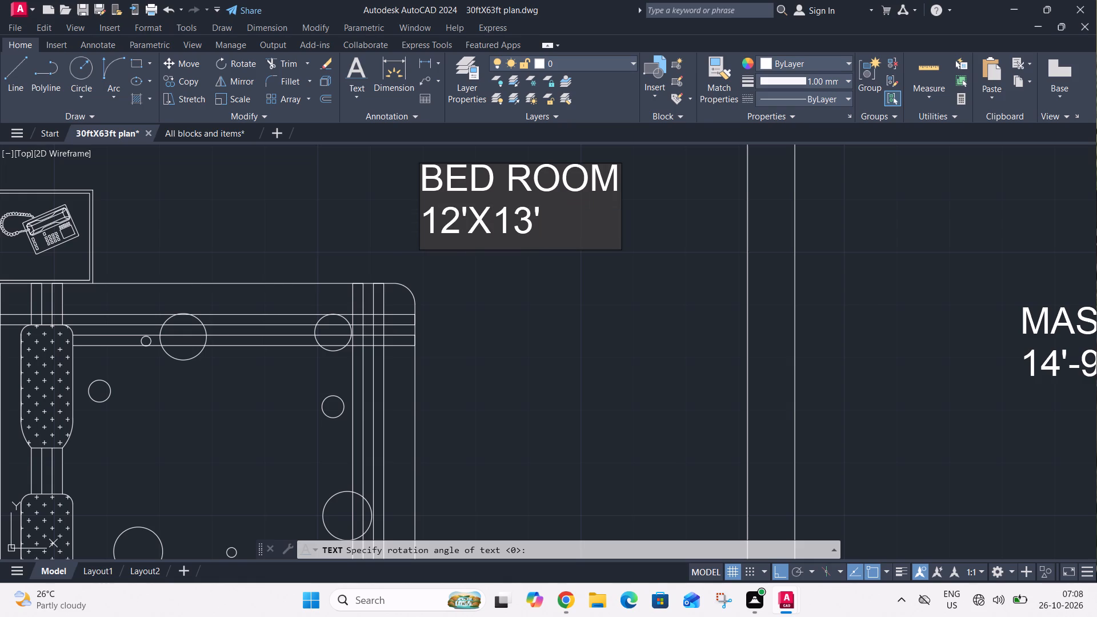
# Label the small hatched shaft beside the kitchen LOUNDRY, with 3'X5' on a second line.
pyautogui.scroll(-1, 423, 185)
pyautogui.scroll(-3, 454, 236)
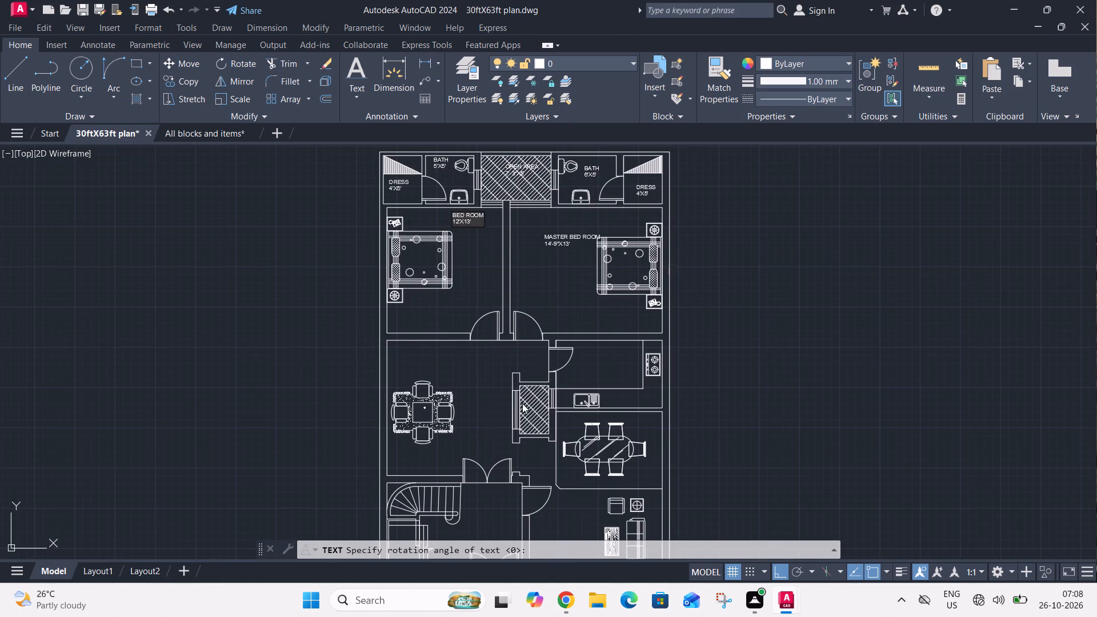
pyautogui.scroll(3, 522, 403)
pyautogui.click(523, 404)
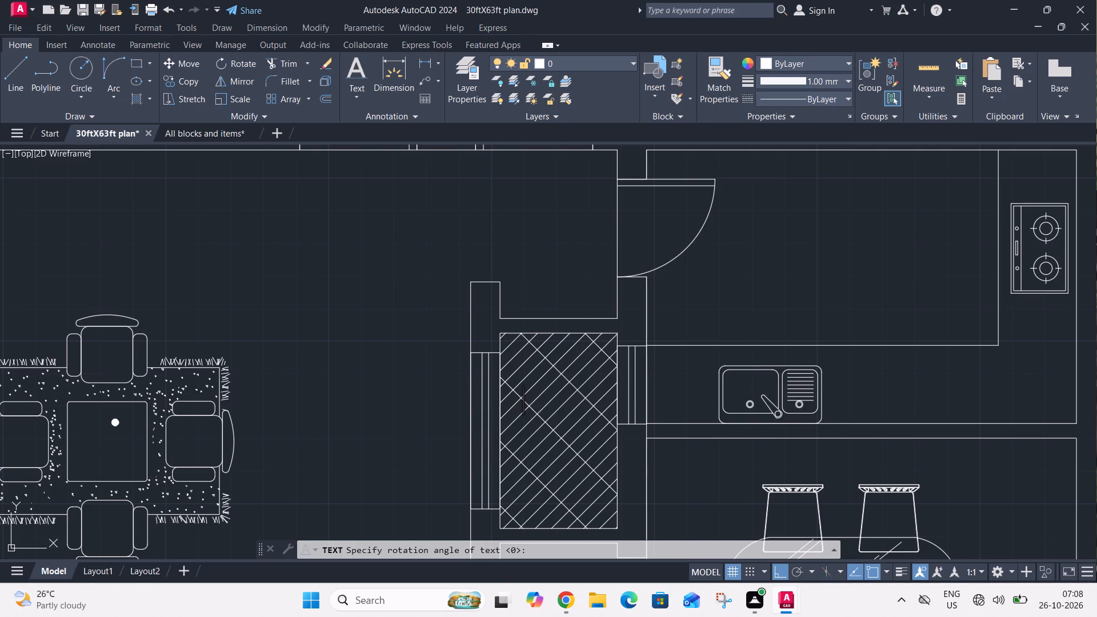
pyautogui.write('LOUN')
pyautogui.write('DRY')
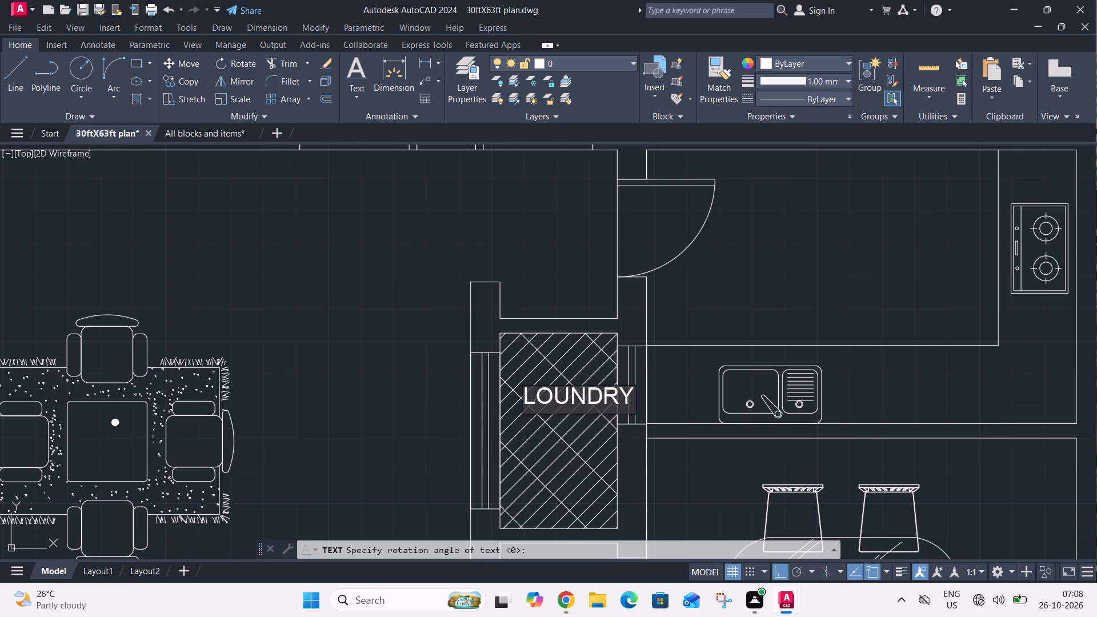
pyautogui.press('Return')
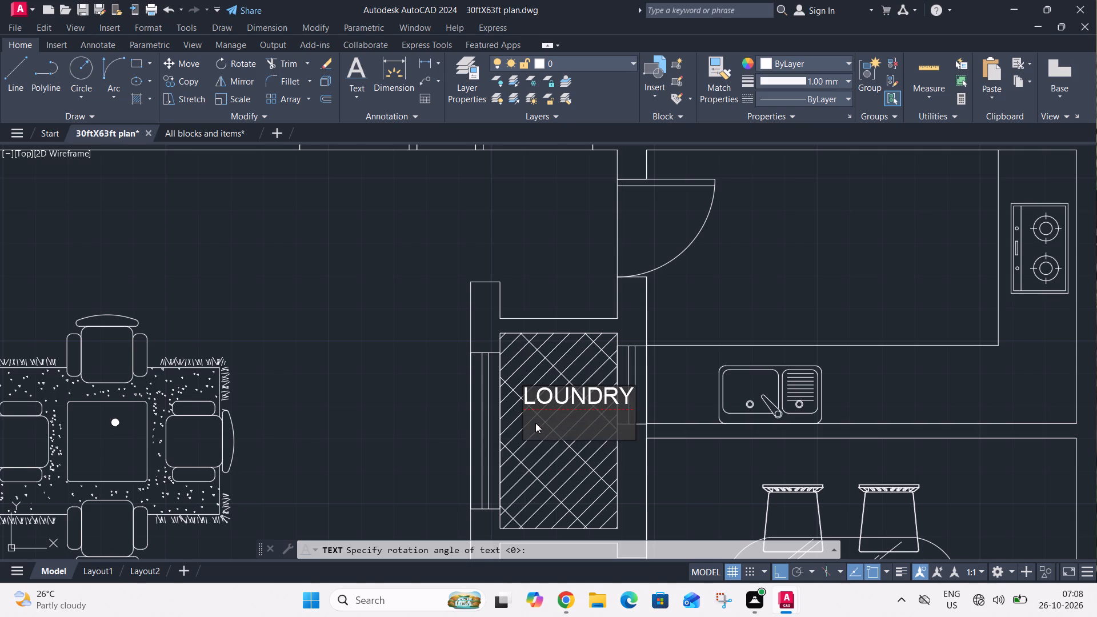
pyautogui.write("3'")
pyautogui.write("X5'")
# Place a text line reading CELLING HEIGHT-11' in the room with the four-chair table, between the table and the laundry.
pyautogui.scroll(-2, 495, 394)
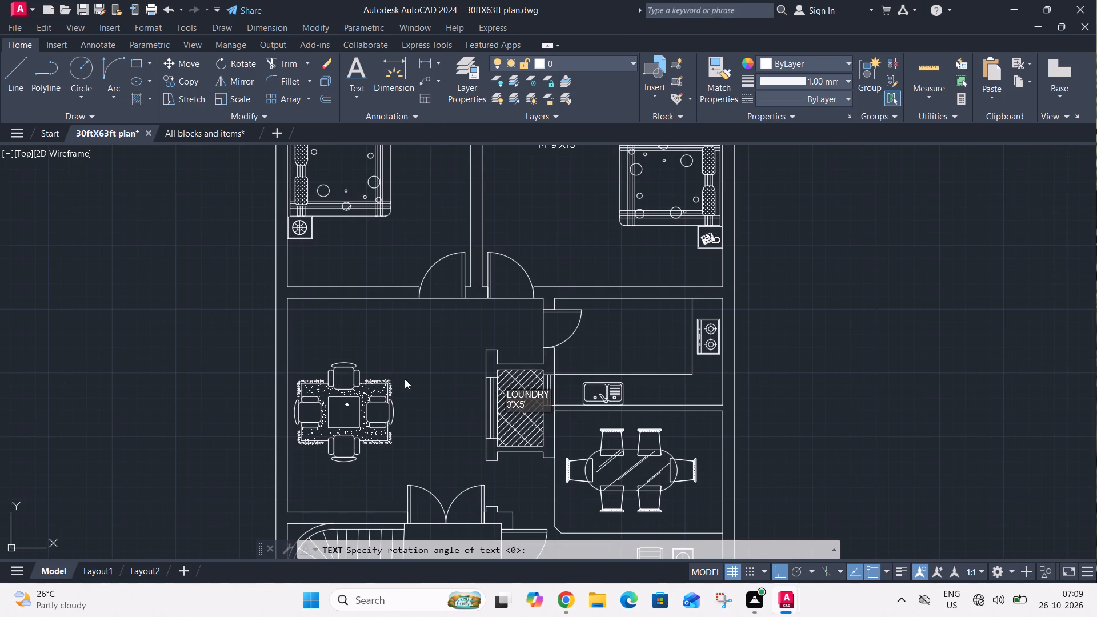
pyautogui.scroll(2, 405, 367)
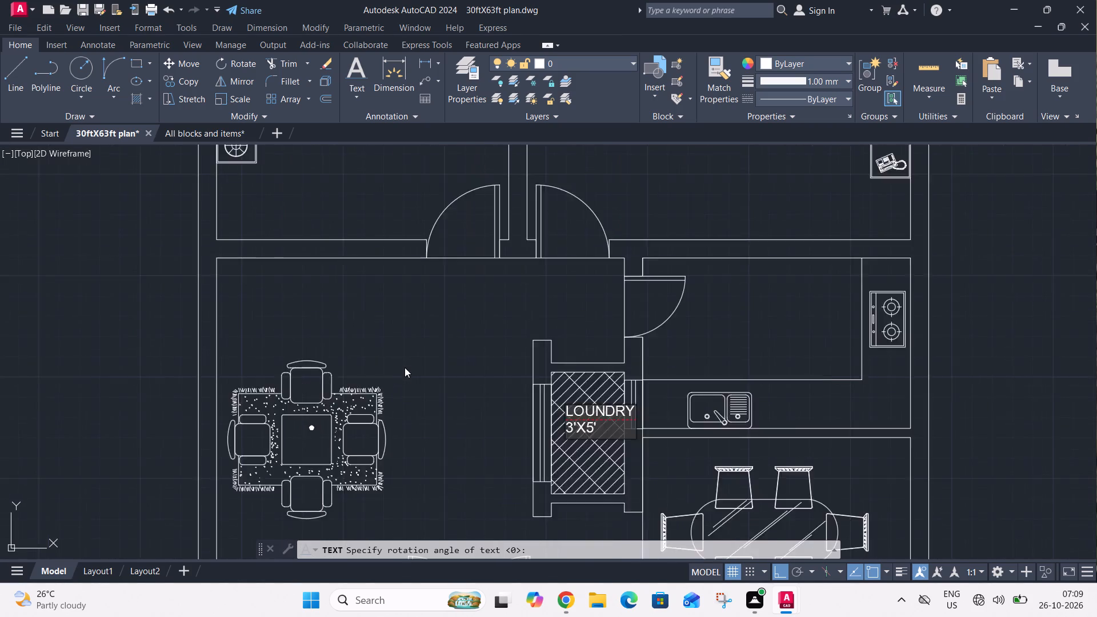
pyautogui.scroll(1, 405, 367)
pyautogui.click(395, 351)
pyautogui.write('CALL')
pyautogui.press('BackSpace')
pyautogui.press('BackSpace')
pyautogui.press('BackSpace')
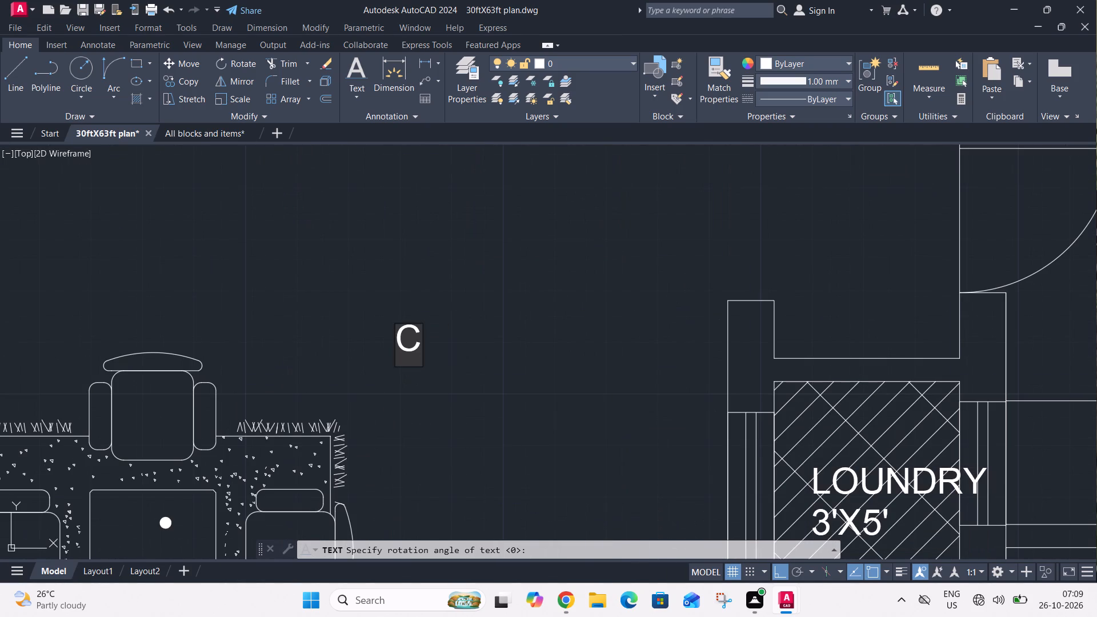
pyautogui.write('ELLING HE')
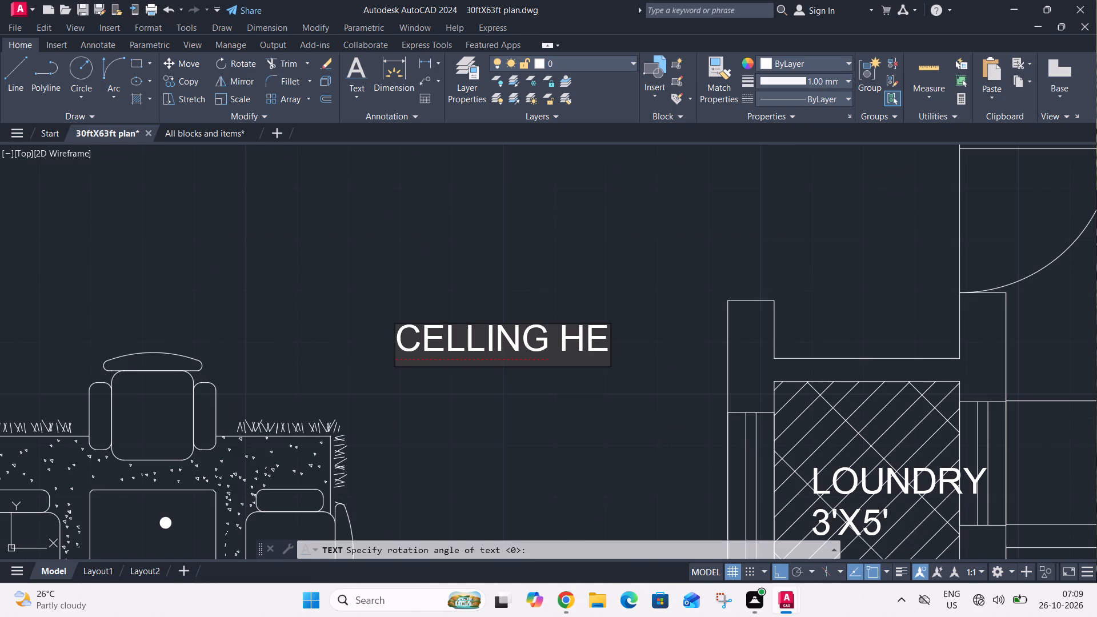
pyautogui.press('i')
pyautogui.write('GHT')
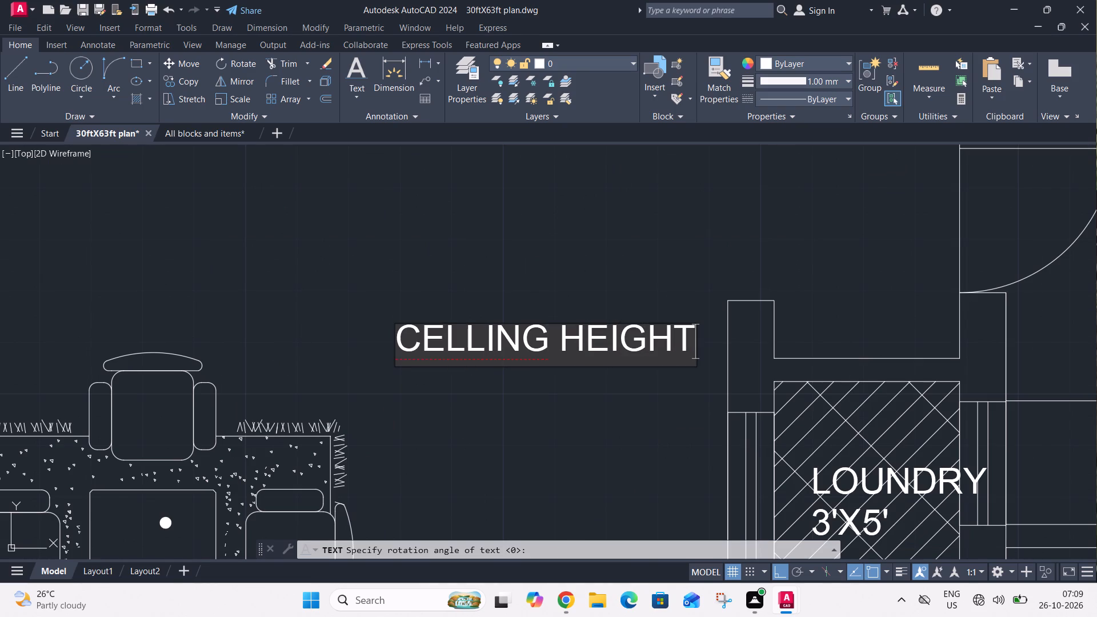
pyautogui.press('-')
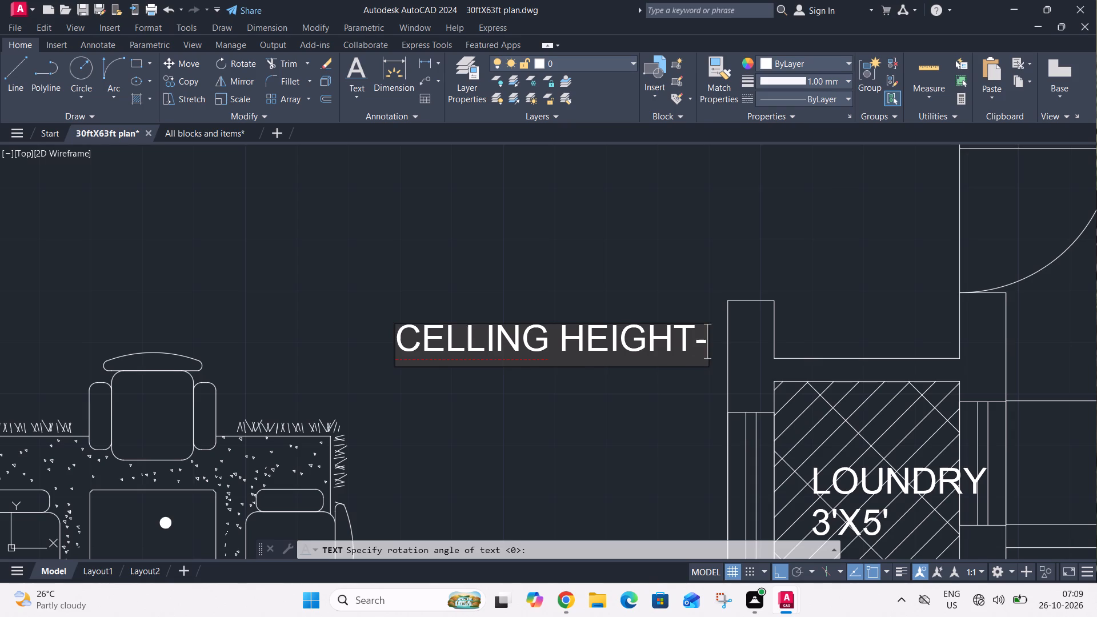
pyautogui.write('11')
pyautogui.press("'")
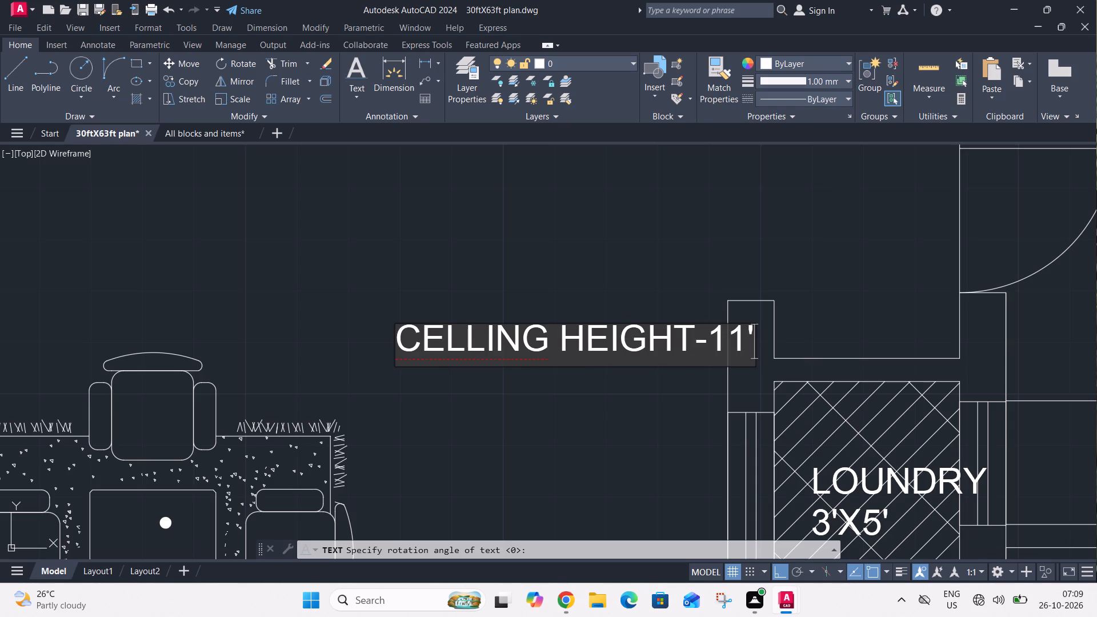
# Add TV LOUNGE, indented three spaces, below the ceiling-height text, and 13'X14' on the line beneath it.
pyautogui.press('Return')
pyautogui.press('space')
pyautogui.press('space')
pyautogui.press('space')
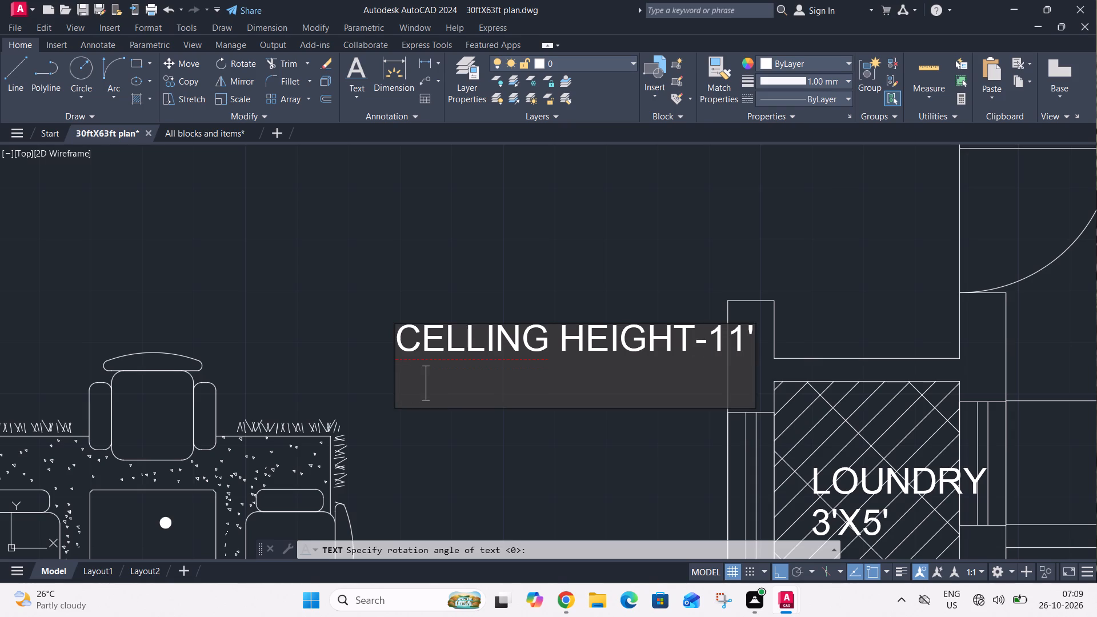
pyautogui.write('TV')
pyautogui.press('space')
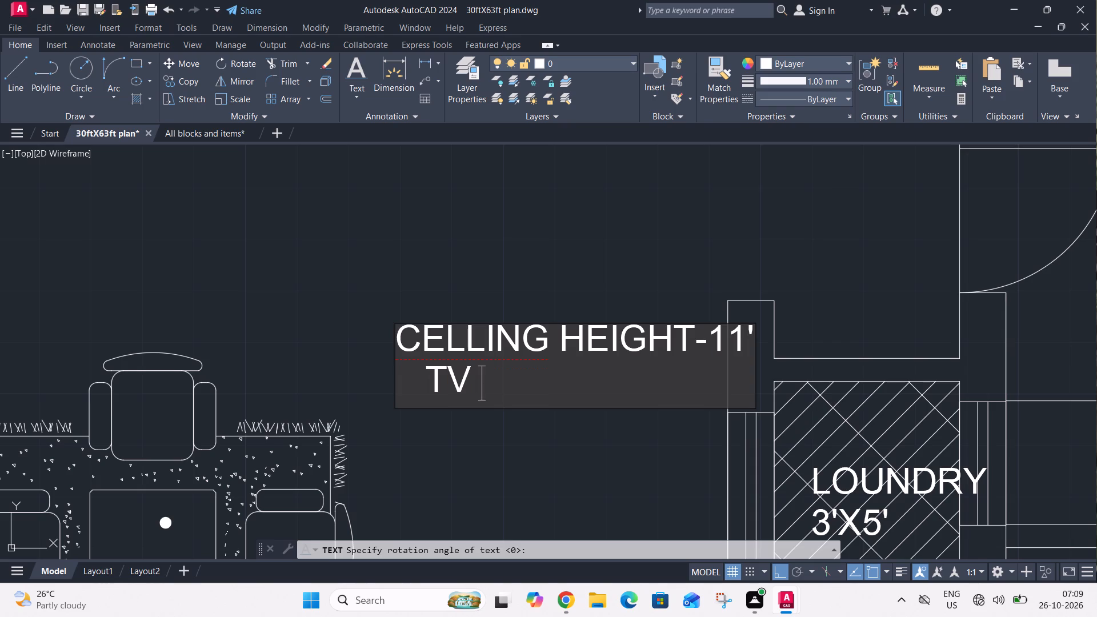
pyautogui.write('LOUNGE')
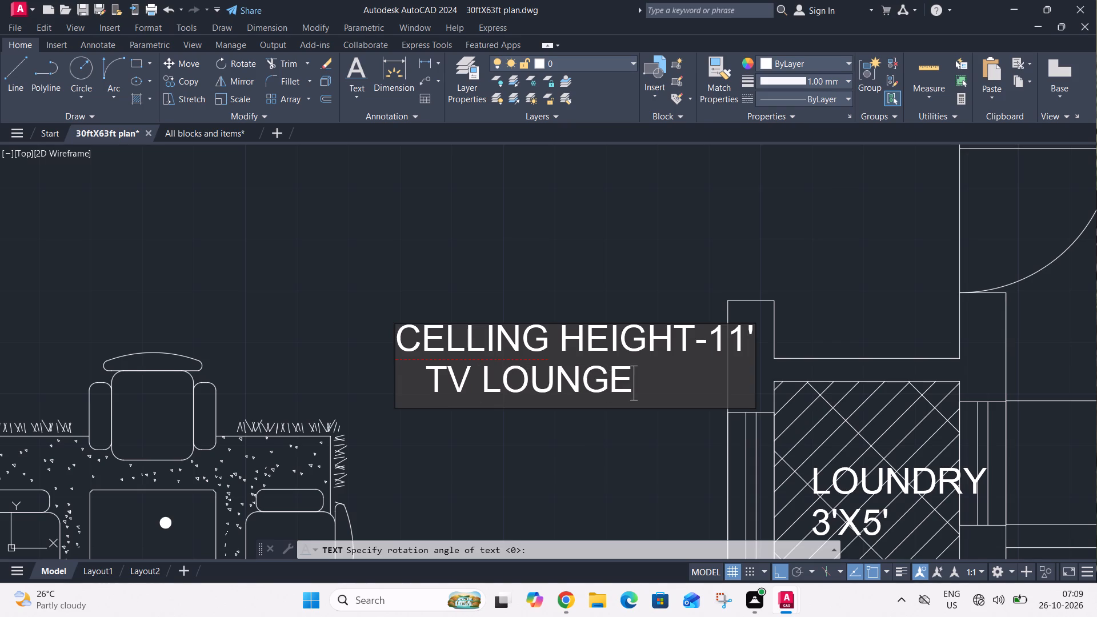
pyautogui.press('Return')
pyautogui.write("13'X14")
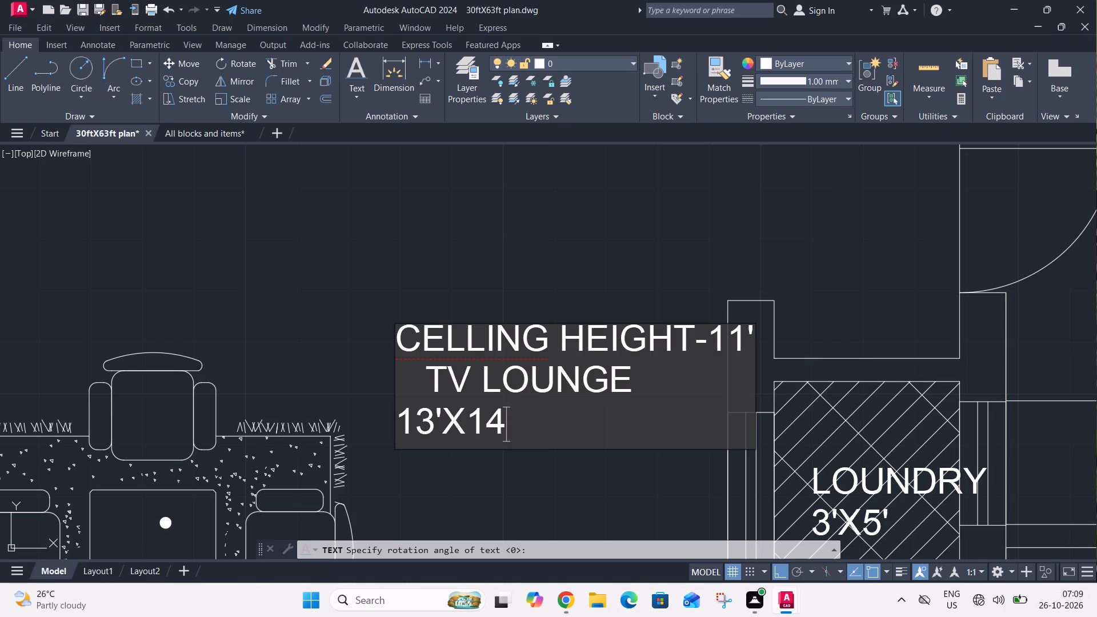
pyautogui.press("'")
pyautogui.scroll(-5, 395, 339)
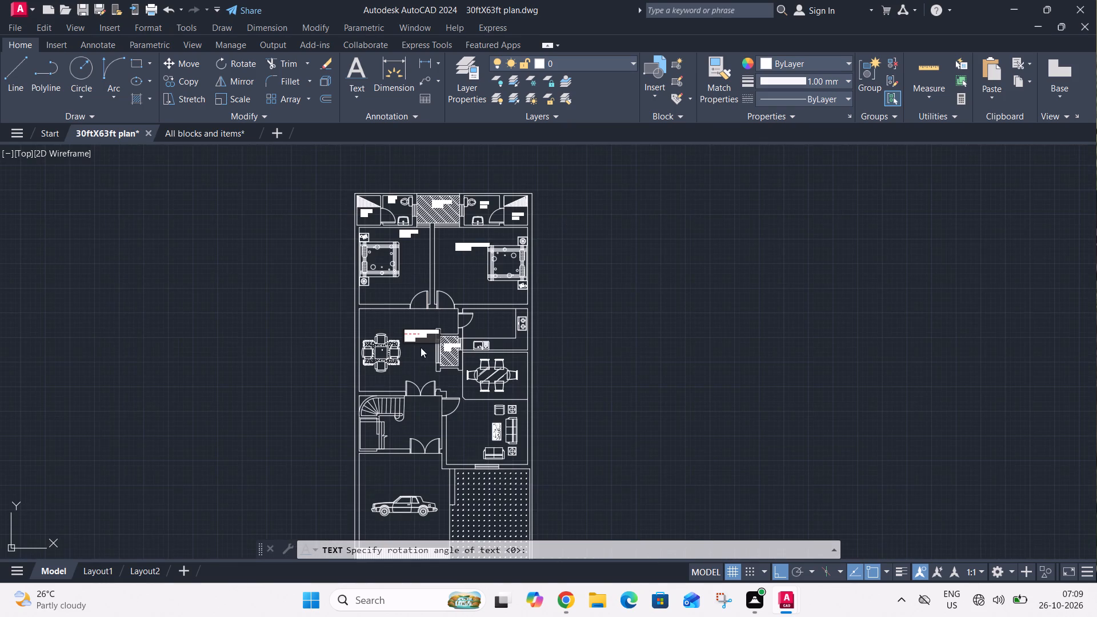
# Label the room with the stove and sink KITCHEN, with 11'X7' on a second line.
pyautogui.moveTo(528, 360); pyautogui.dragTo(446, 382, button='middle')
pyautogui.scroll(4, 410, 345)
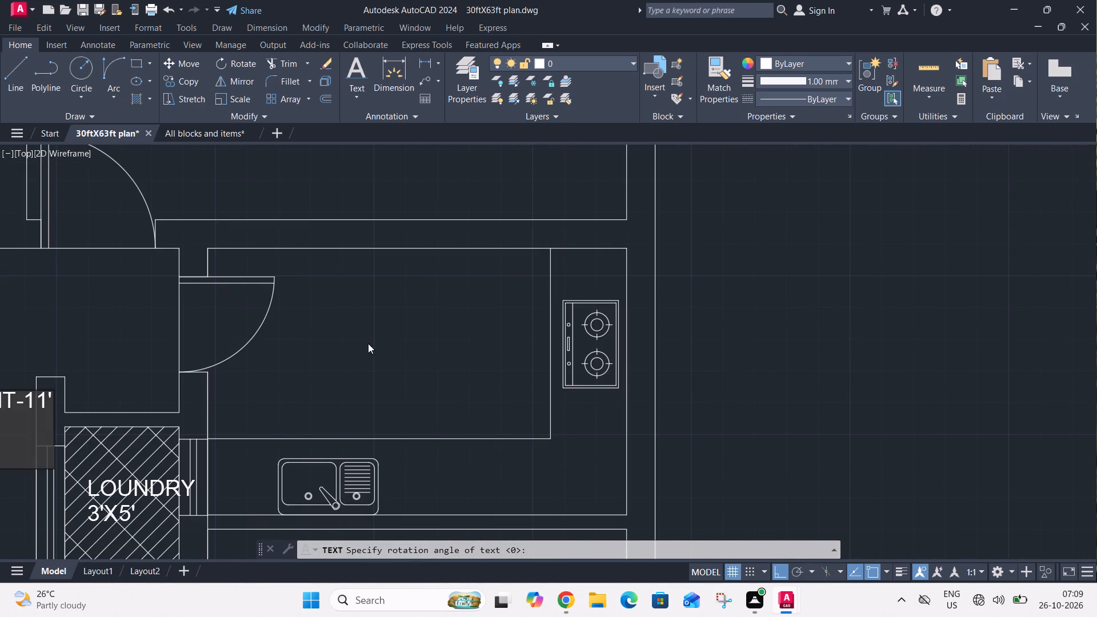
pyautogui.click(368, 343)
pyautogui.write('KIT H')
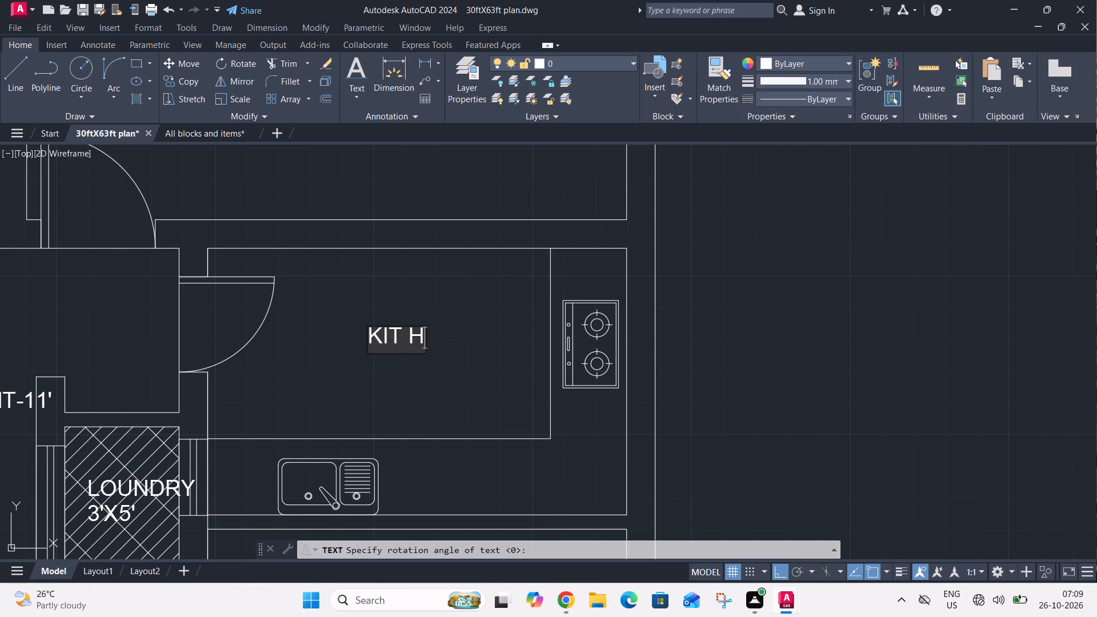
pyautogui.press('BackSpace')
pyautogui.write('CHE')
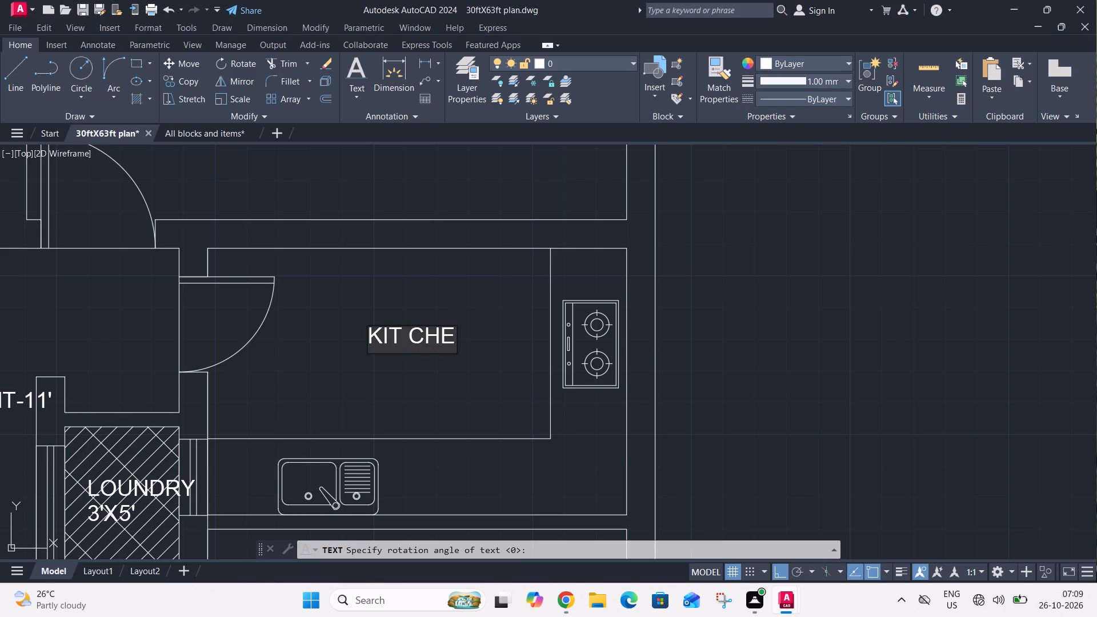
pyautogui.press('BackSpace')
pyautogui.press('BackSpace')
pyautogui.press('BackSpace')
pyautogui.press('BackSpace')
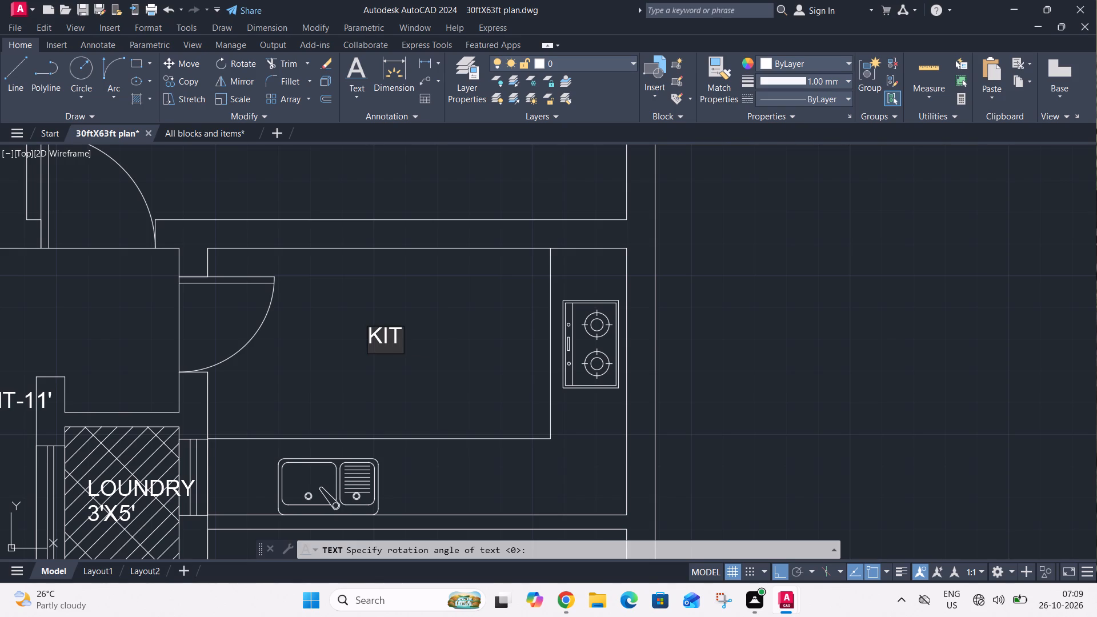
pyautogui.write('CHEN')
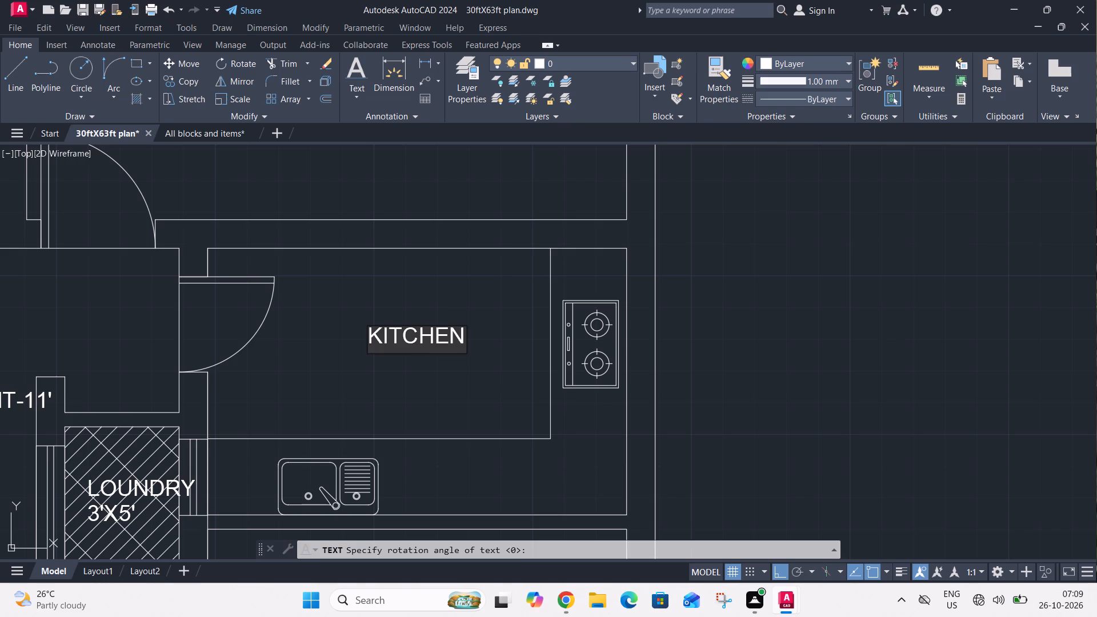
pyautogui.press('Return')
pyautogui.write("11'X")
pyautogui.write("7'")
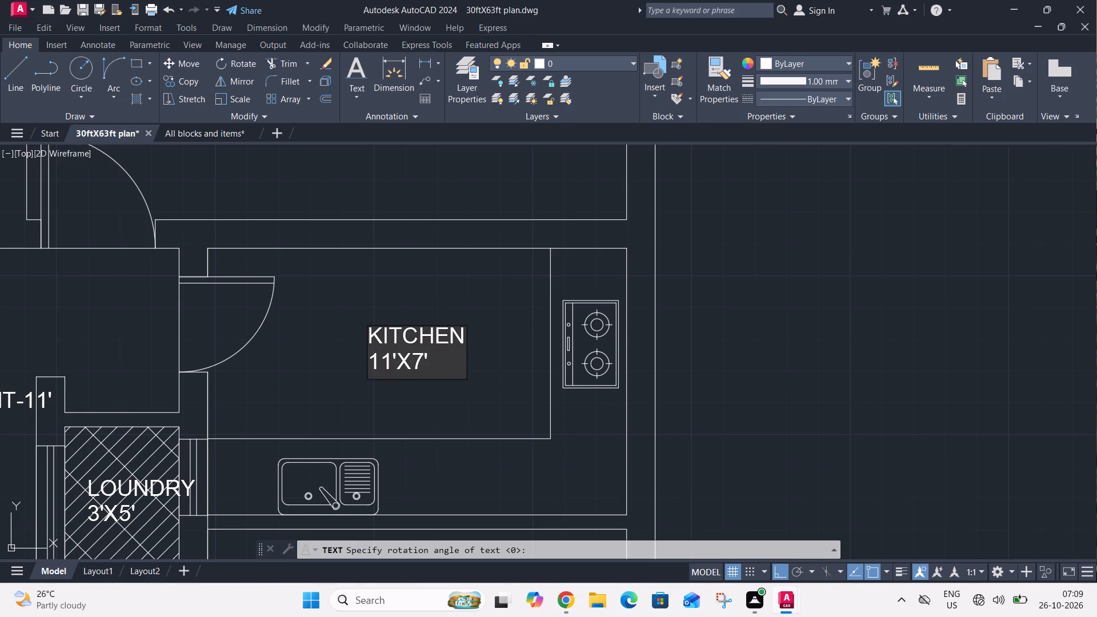
# Label the room with the six-chair table DINING, above the table, with 11'X8' on a second line.
pyautogui.scroll(-3, 375, 308)
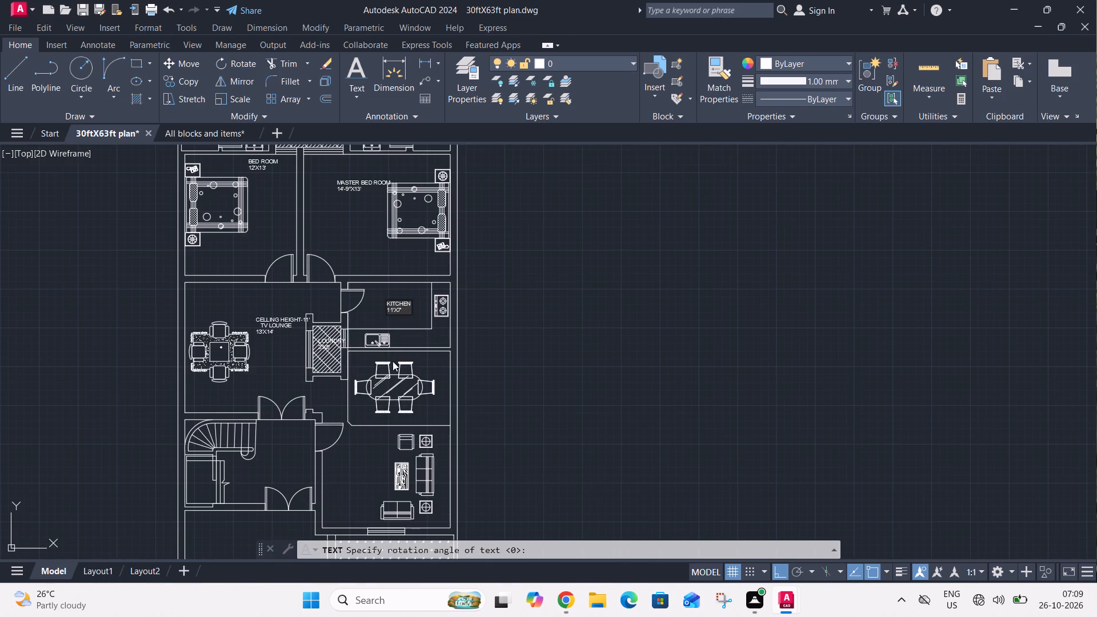
pyautogui.scroll(3, 393, 361)
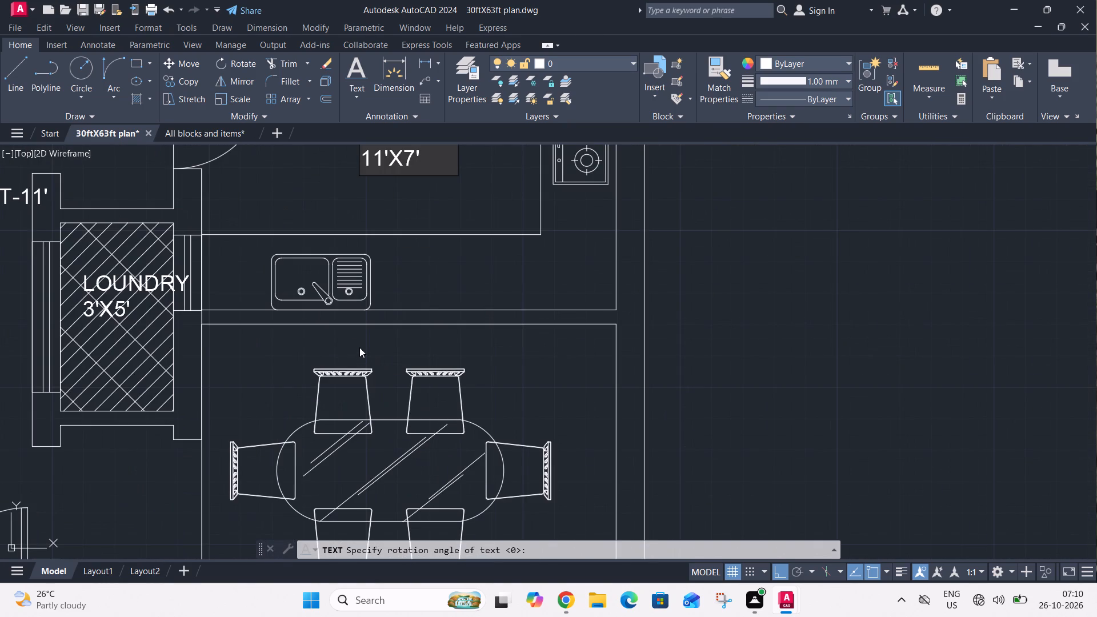
pyautogui.click(363, 339)
pyautogui.click(362, 346)
pyautogui.click(364, 352)
pyautogui.write('DINING')
pyautogui.press('Return')
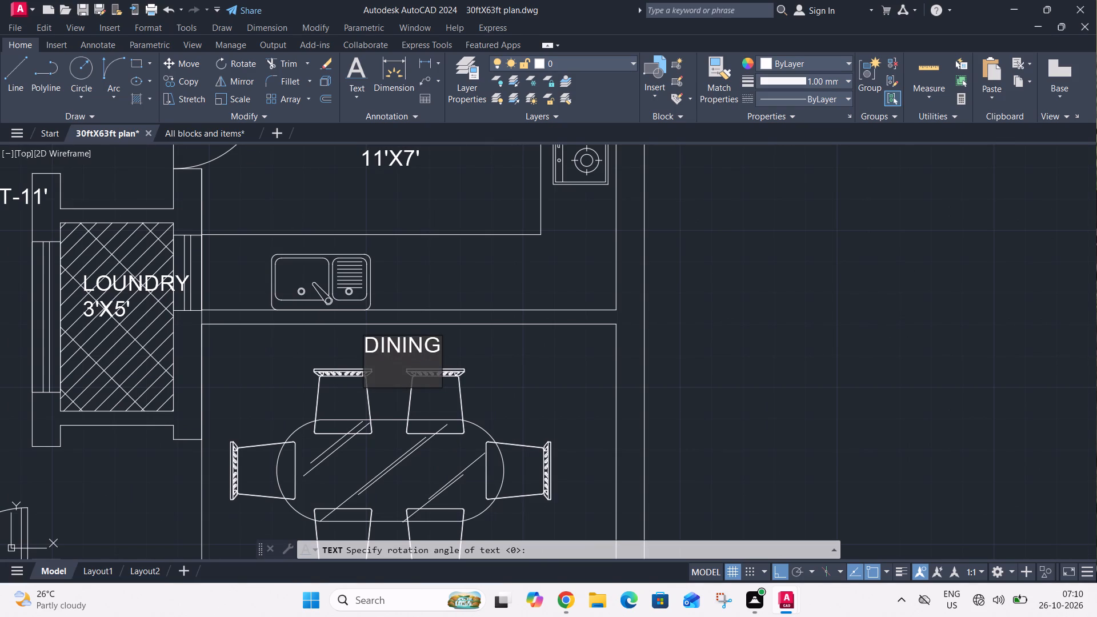
pyautogui.write("11'X")
pyautogui.write("8'")
# Label the room with the sofas DRAWING, in its open area beside the coffee table, with 13'-9"X11' on a second line.
pyautogui.scroll(-5, 366, 348)
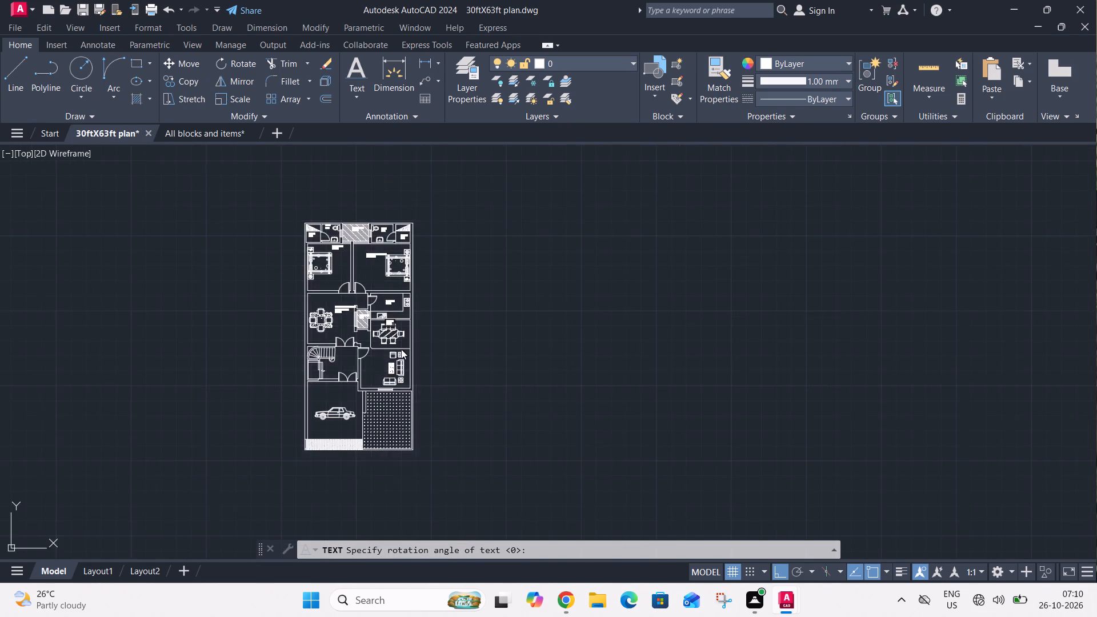
pyautogui.scroll(4, 365, 374)
pyautogui.click(361, 352)
pyautogui.write('DR')
pyautogui.write('AWING')
pyautogui.press('Return')
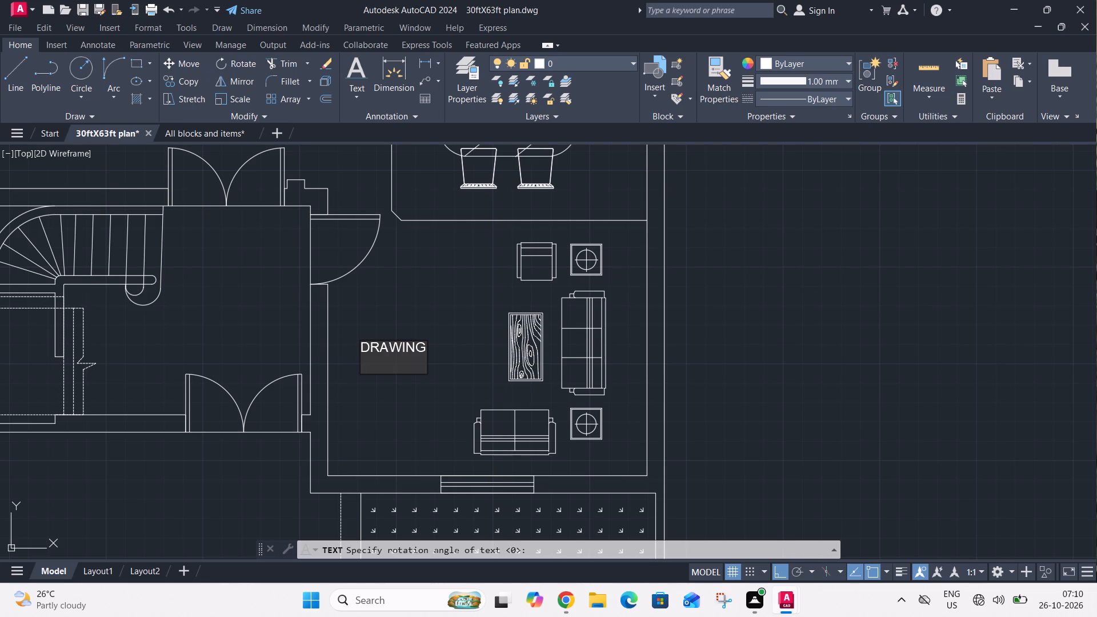
pyautogui.write("13'")
pyautogui.write('-9"X')
pyautogui.write("11'")
# Label the staircase area STAIR LOBBY, in the open floor beside the stairs, with 14'X9' on a second line.
pyautogui.scroll(-3, 419, 345)
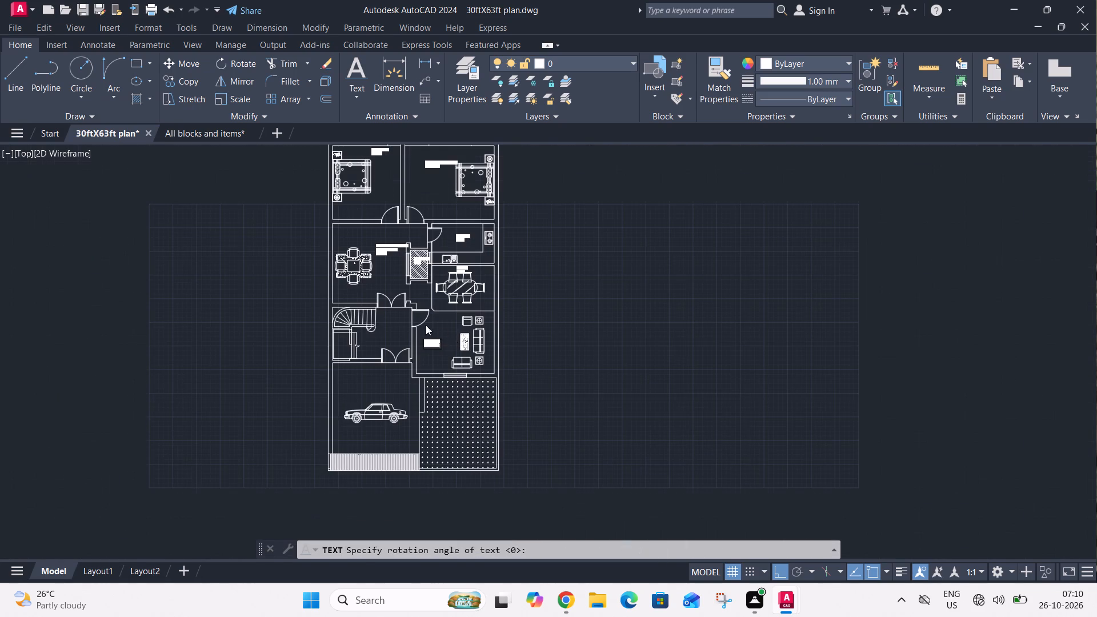
pyautogui.scroll(3, 362, 336)
pyautogui.click(389, 323)
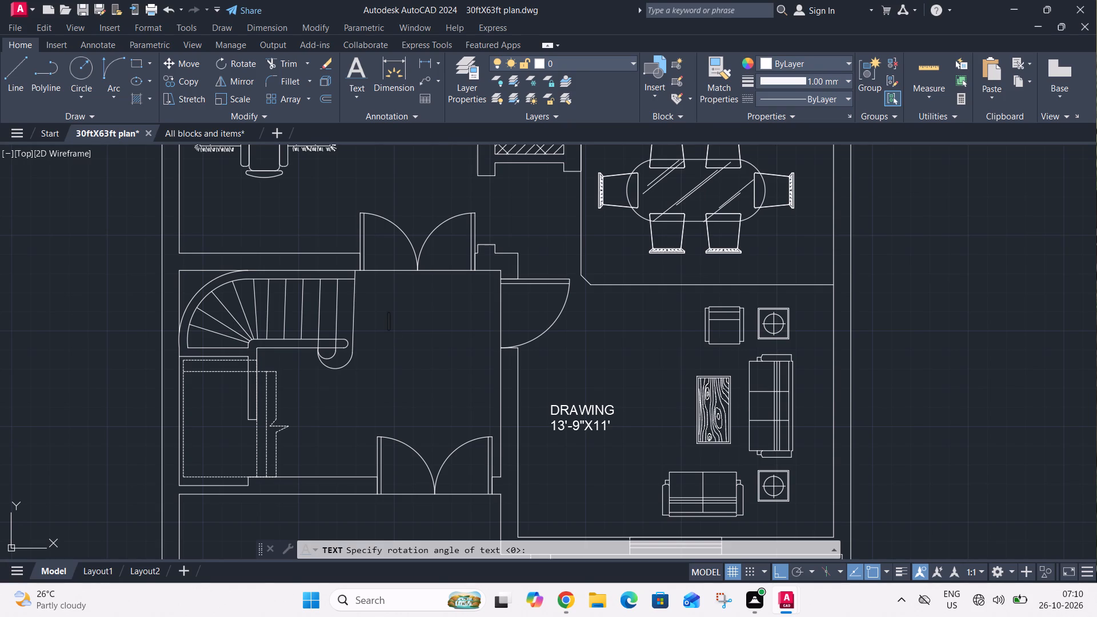
pyautogui.write('STAIR LON')
pyautogui.press('BackSpace')
pyautogui.write('BBY')
pyautogui.press('Return')
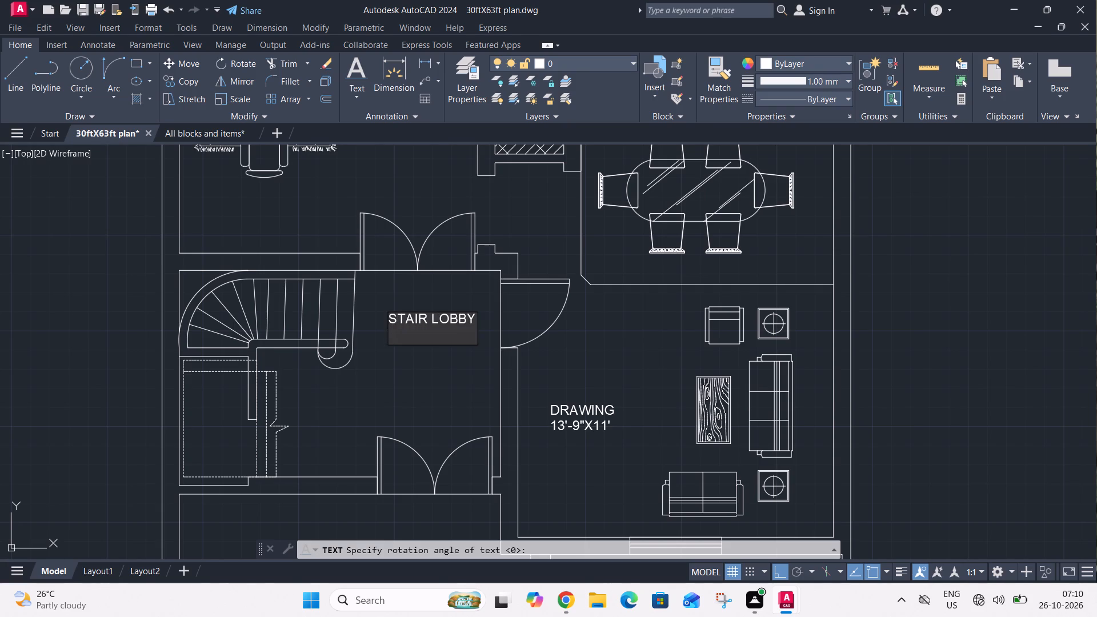
pyautogui.write("14'")
pyautogui.write("X9'")
# Place the label ENTRY just below the double door between the stair lobby and the car area.
pyautogui.scroll(-3, 388, 324)
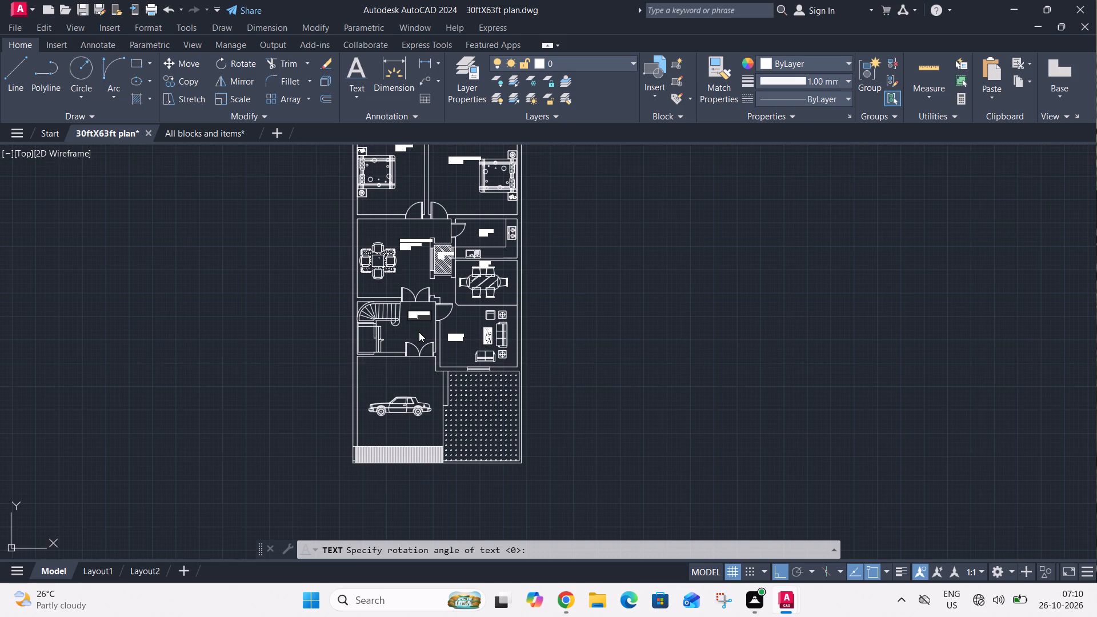
pyautogui.scroll(2, 423, 344)
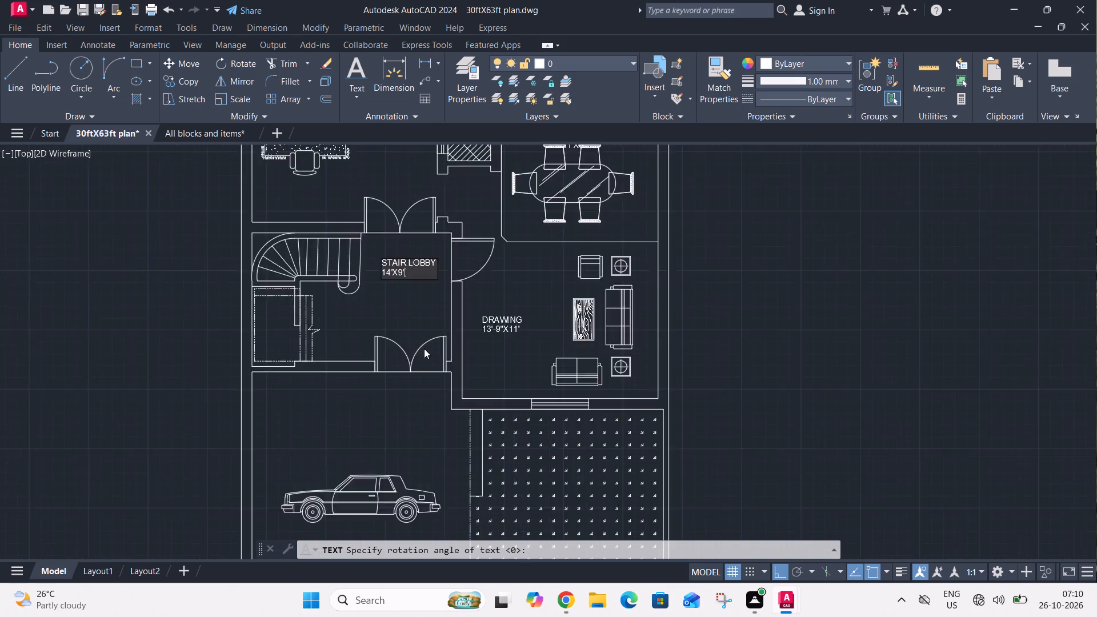
pyautogui.scroll(2, 424, 348)
pyautogui.click(357, 427)
pyautogui.write('ENTRY')
# Label the area with the car CAR PORCH, just above the car, with 14'X15' on a second line.
pyautogui.scroll(-1, 353, 426)
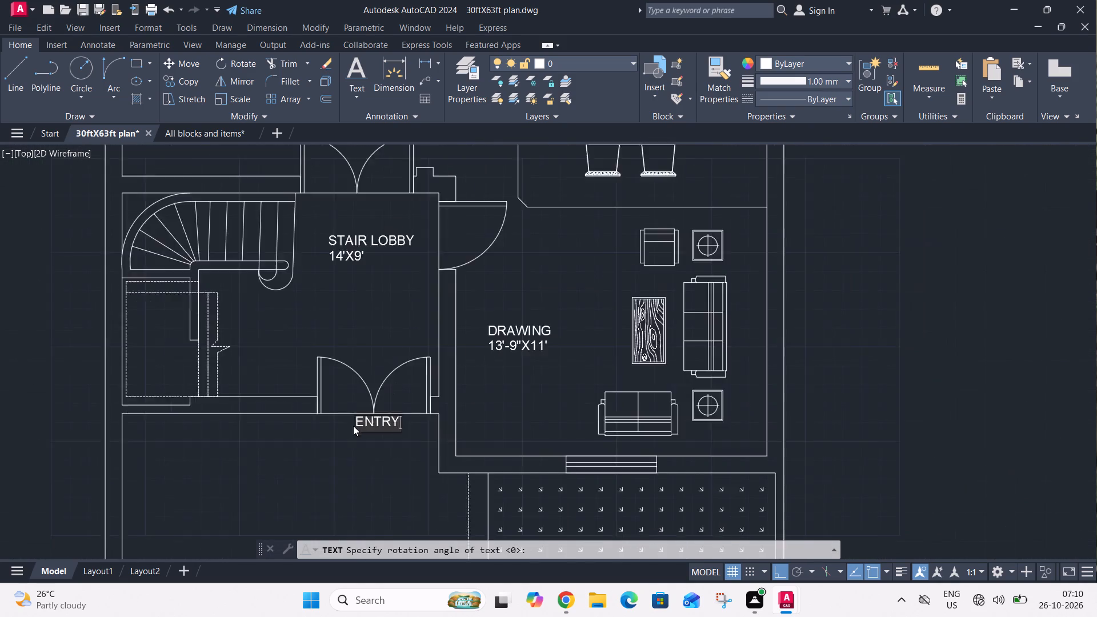
pyautogui.scroll(-2, 353, 426)
pyautogui.scroll(3, 362, 468)
pyautogui.click(345, 451)
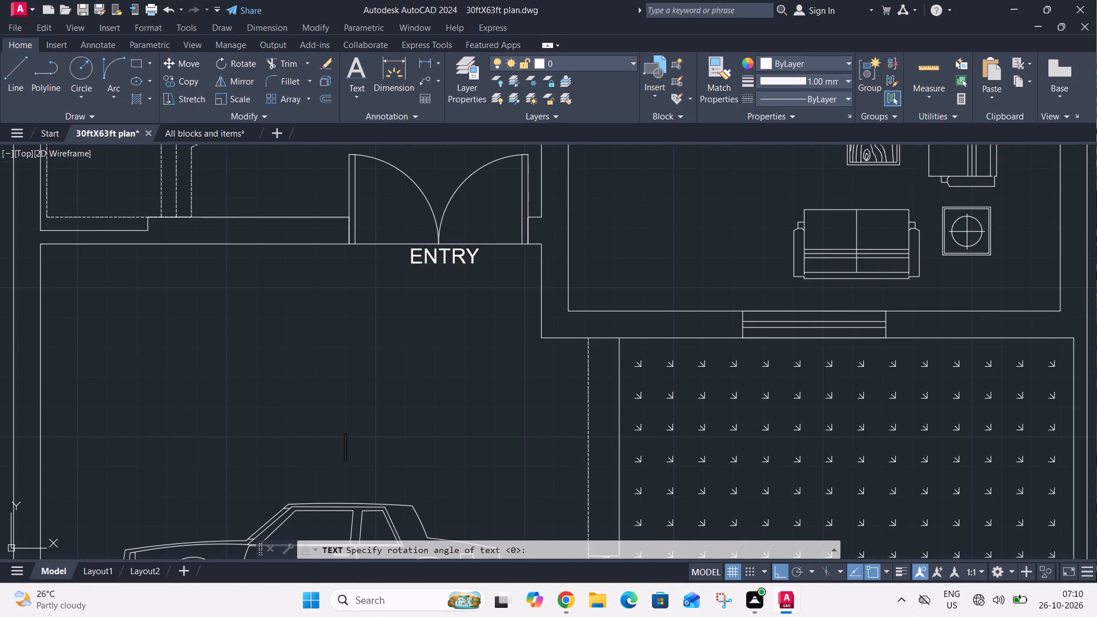
pyautogui.press('a')
pyautogui.press('BackSpace')
pyautogui.press('c')
pyautogui.write('AR PORCH')
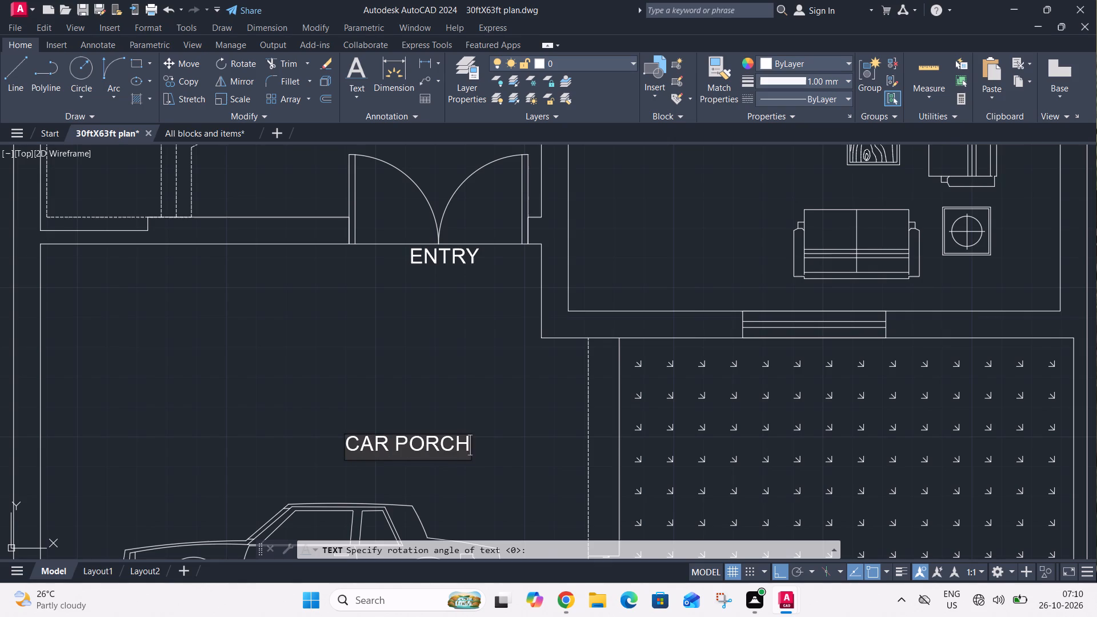
pyautogui.press('Return')
pyautogui.write("14'X")
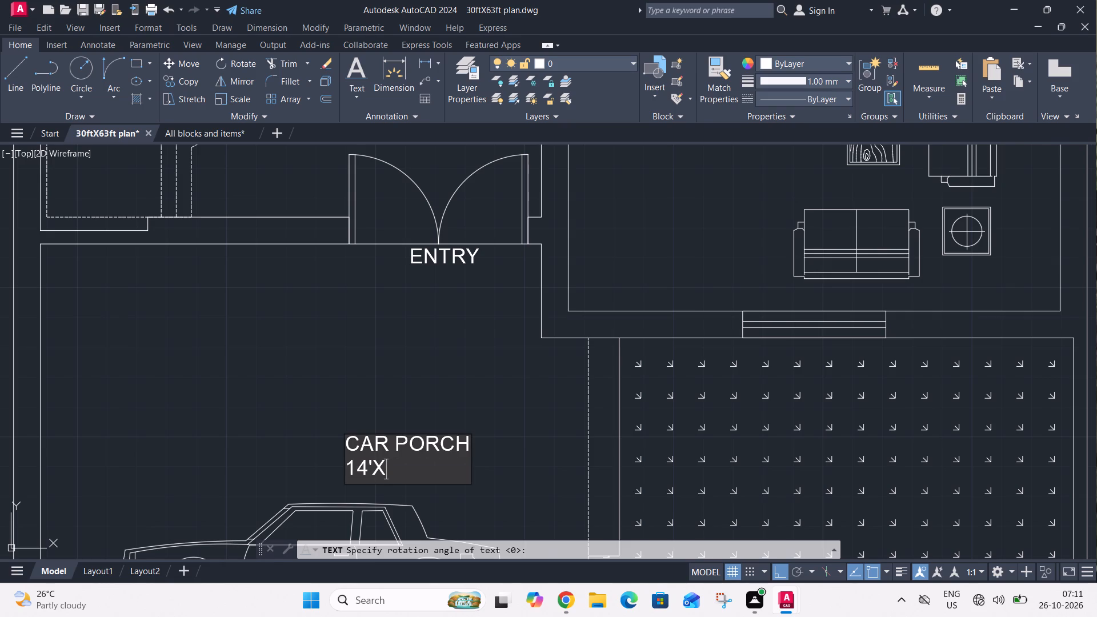
pyautogui.write("15'")
# Label the grass-hatched area beside the car porch GREEN LAWN, with 14'-6"X16' on a second line.
pyautogui.scroll(-1, 347, 444)
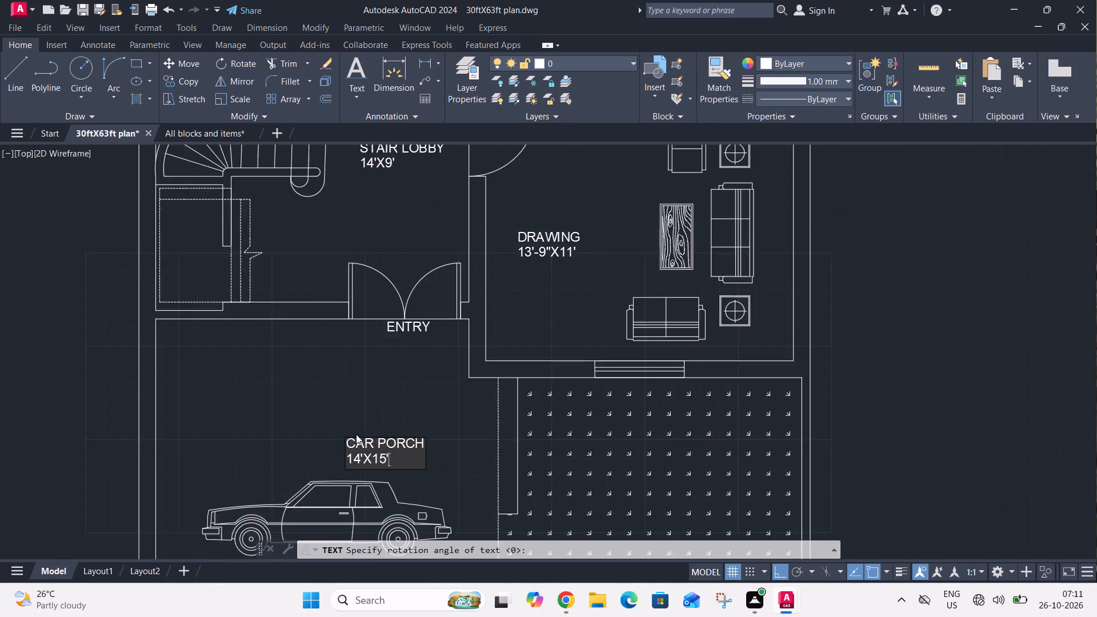
pyautogui.scroll(-3, 356, 434)
pyautogui.moveTo(455, 408); pyautogui.dragTo(484, 365, button='middle')
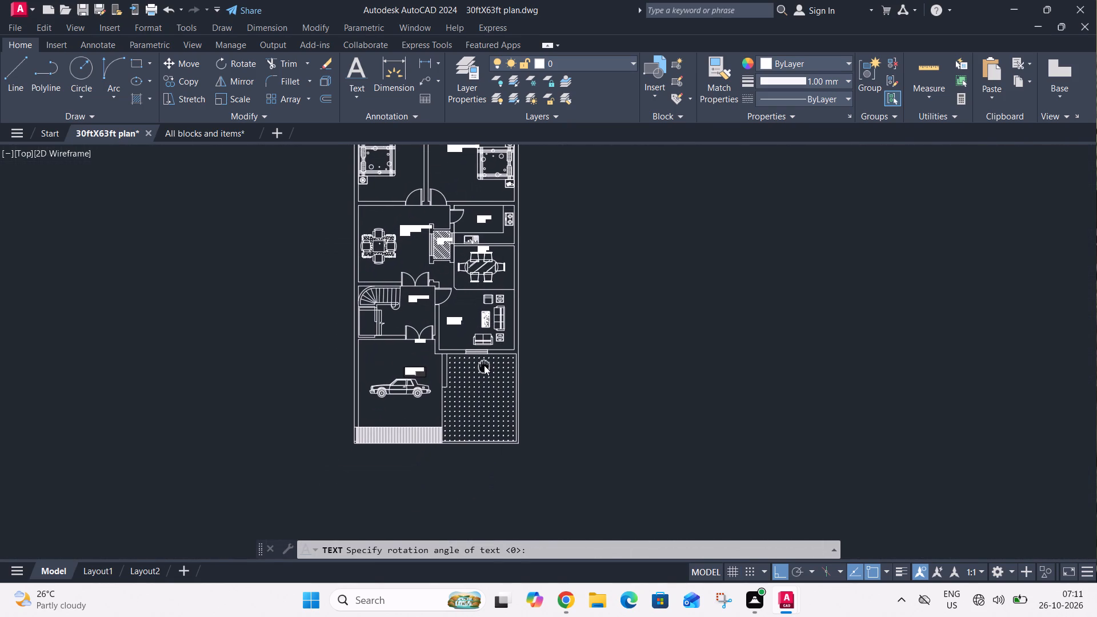
pyautogui.scroll(3, 449, 407)
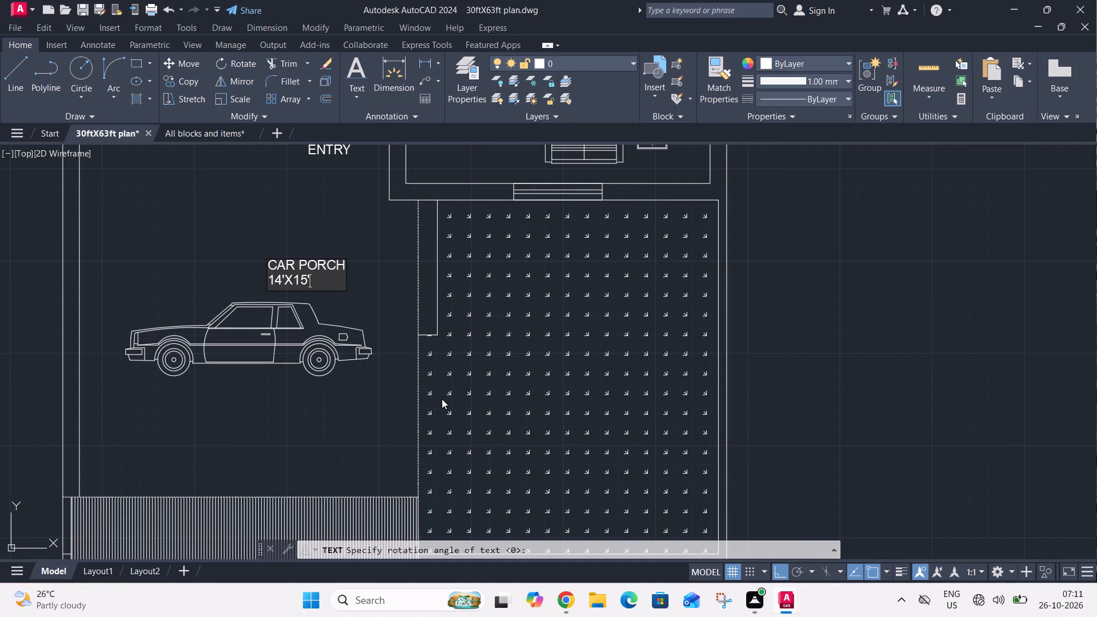
pyautogui.click(538, 391)
pyautogui.press('g')
pyautogui.write('REEN LAWN')
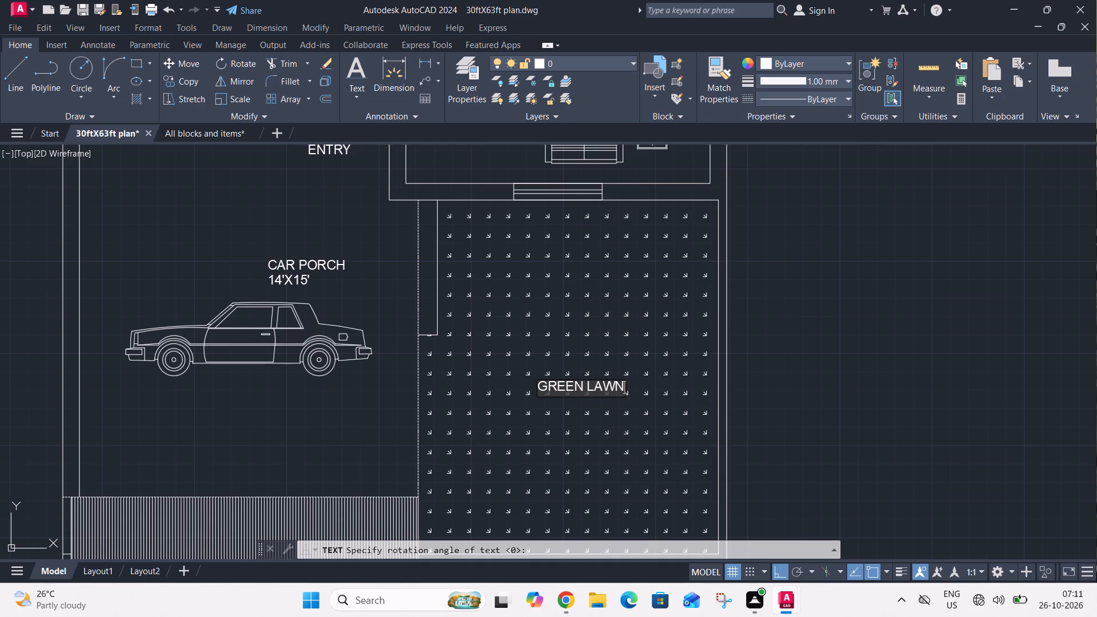
pyautogui.press('Return')
pyautogui.write('14\'-6"X16\'')
# Label the road MAIN ROAD, centred just outside the plot boundary below the car porch and green lawn.
pyautogui.scroll(-3, 572, 355)
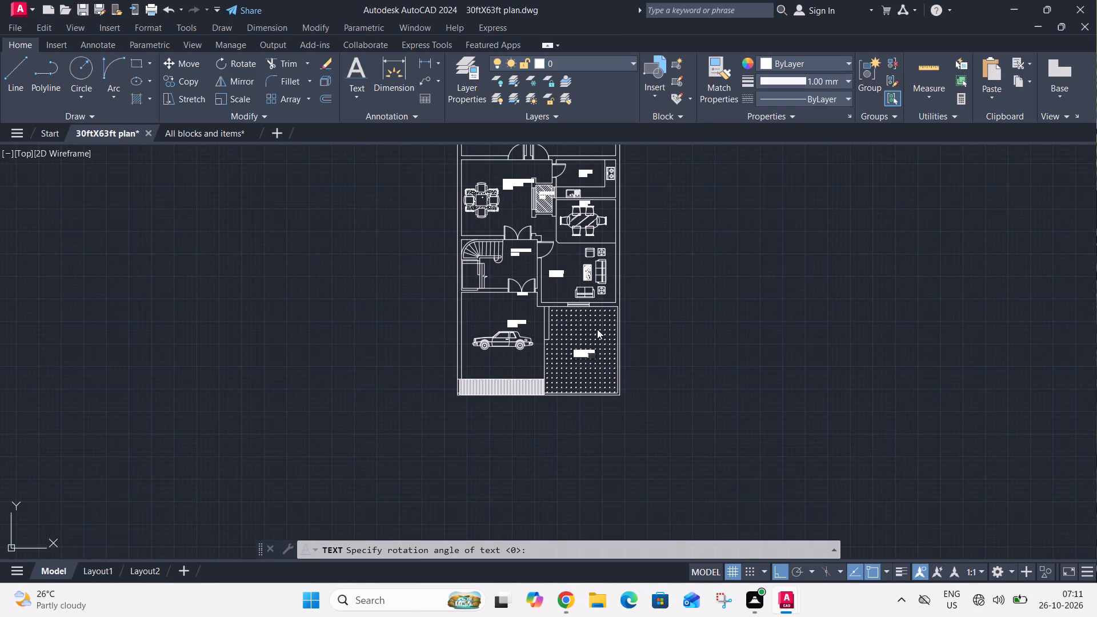
pyautogui.scroll(-2, 597, 328)
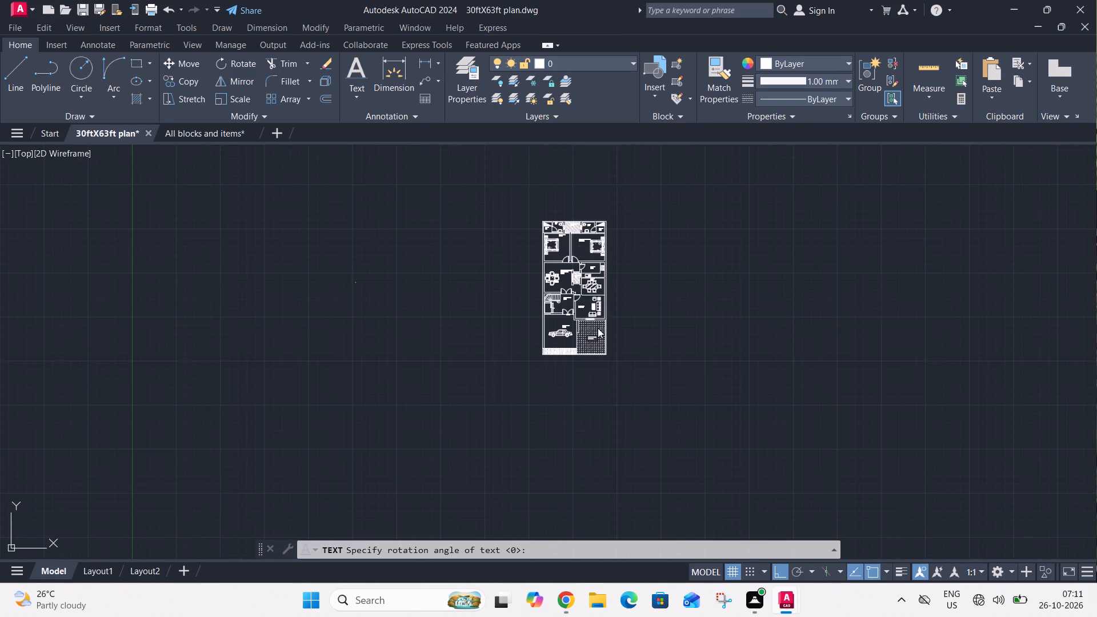
pyautogui.scroll(4, 579, 357)
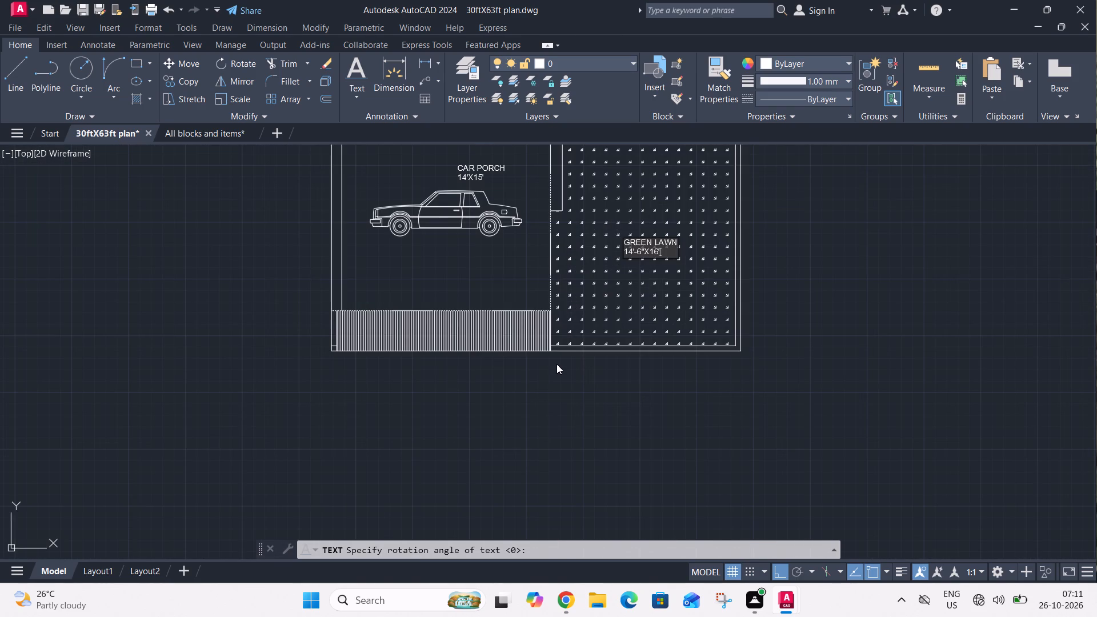
pyautogui.click(541, 378)
pyautogui.write('MAIN')
pyautogui.press('space')
pyautogui.write('EOAD')
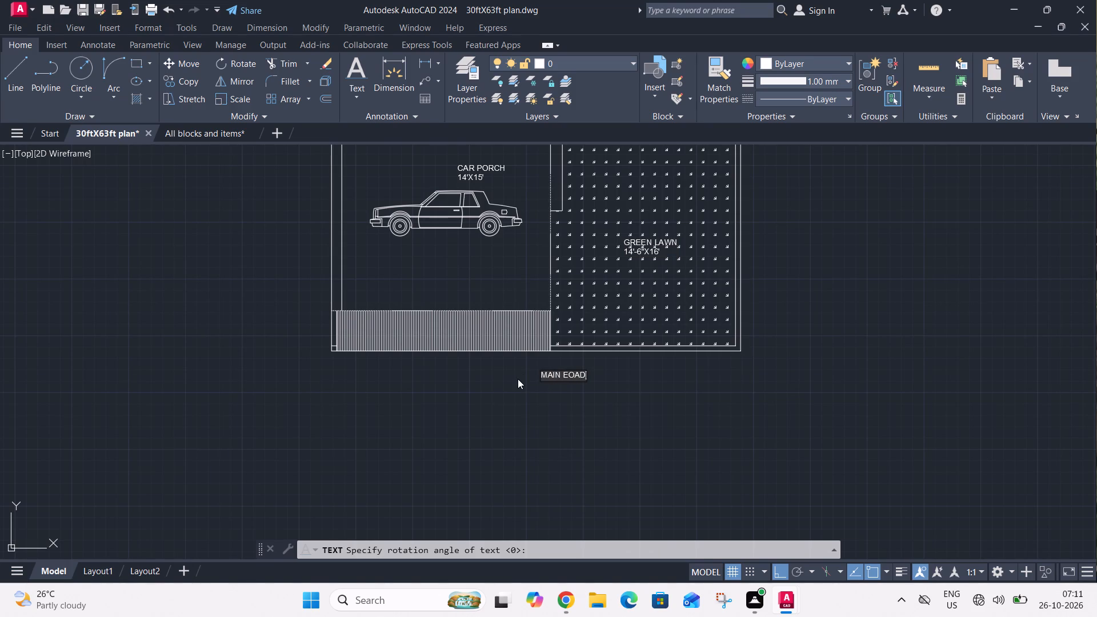
pyautogui.press('BackSpace')
pyautogui.press('BackSpace')
pyautogui.press('BackSpace')
pyautogui.press('BackSpace')
pyautogui.press('r')
pyautogui.write('OAD')
pyautogui.press('Return')
pyautogui.click(929, 407)
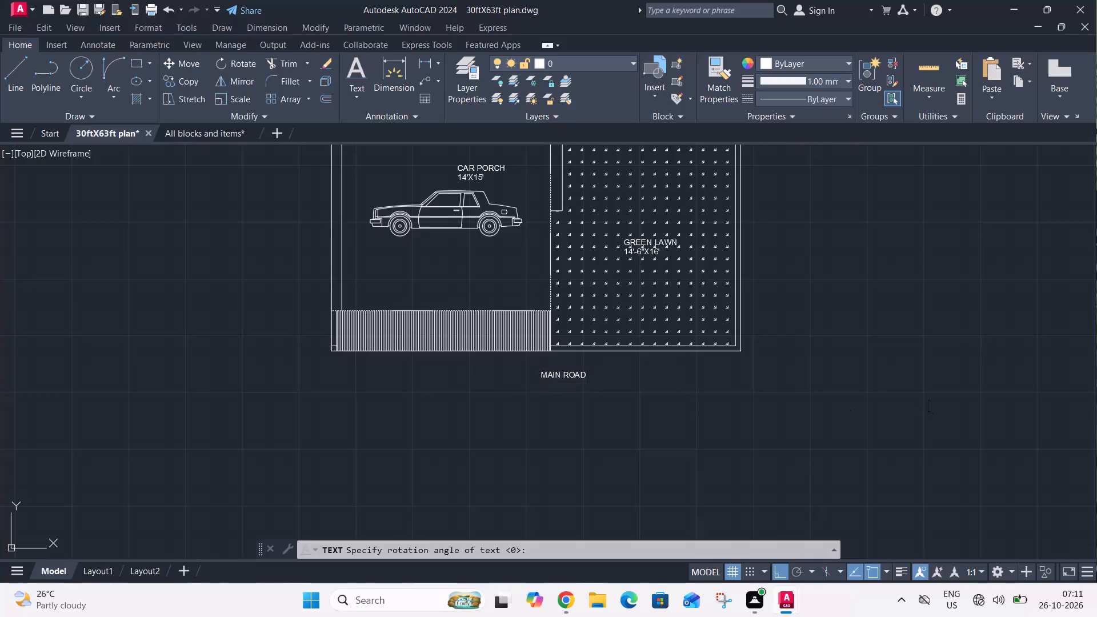
pyautogui.press('Return')
pyautogui.scroll(-3, 846, 442)
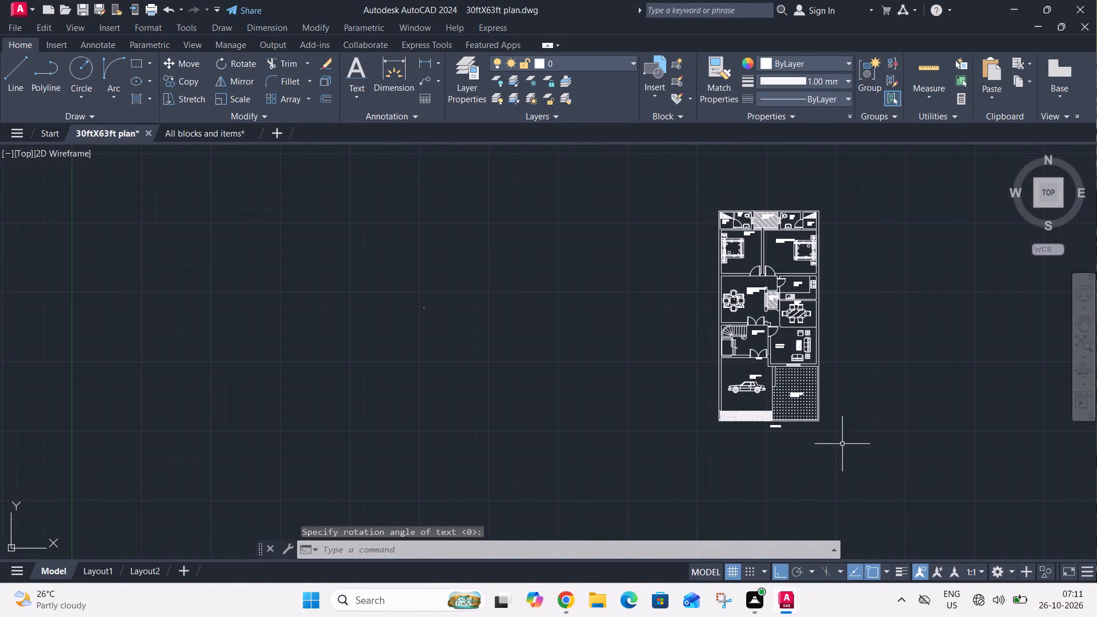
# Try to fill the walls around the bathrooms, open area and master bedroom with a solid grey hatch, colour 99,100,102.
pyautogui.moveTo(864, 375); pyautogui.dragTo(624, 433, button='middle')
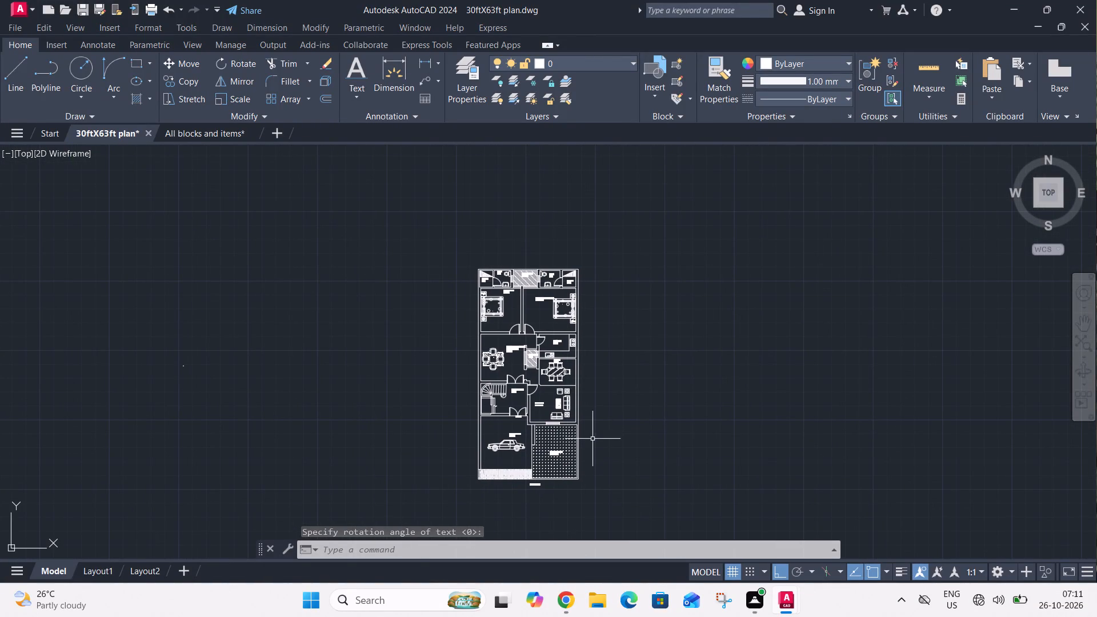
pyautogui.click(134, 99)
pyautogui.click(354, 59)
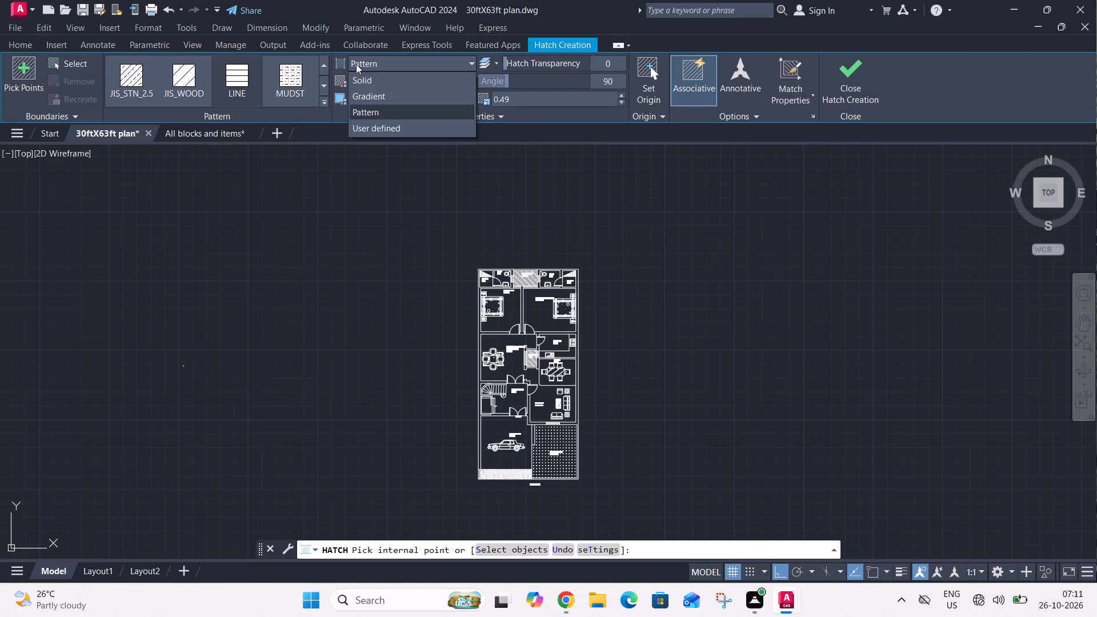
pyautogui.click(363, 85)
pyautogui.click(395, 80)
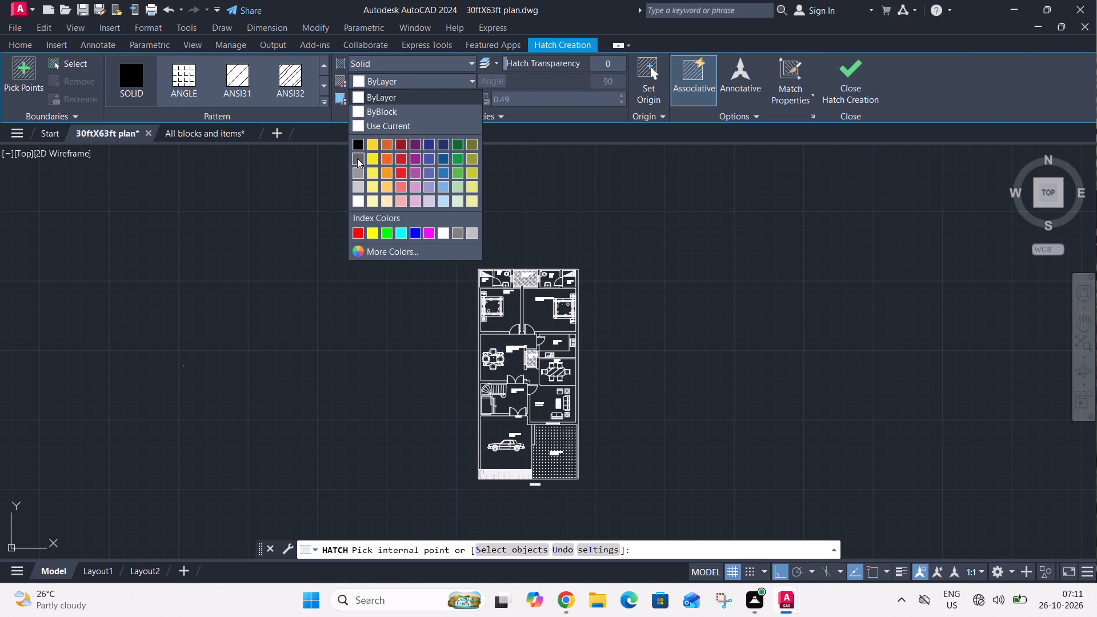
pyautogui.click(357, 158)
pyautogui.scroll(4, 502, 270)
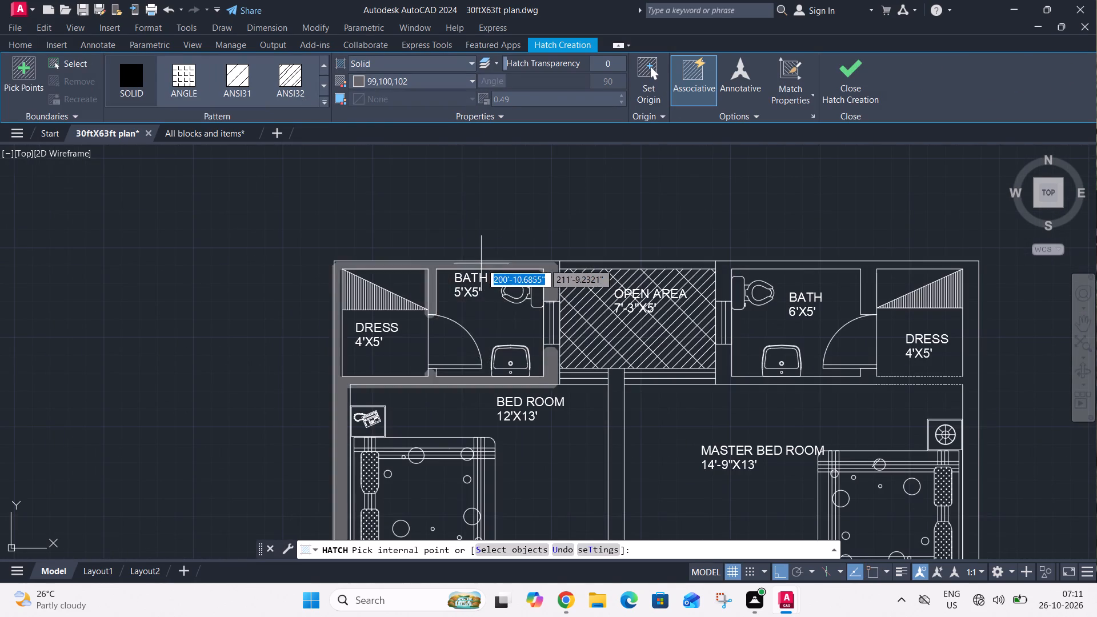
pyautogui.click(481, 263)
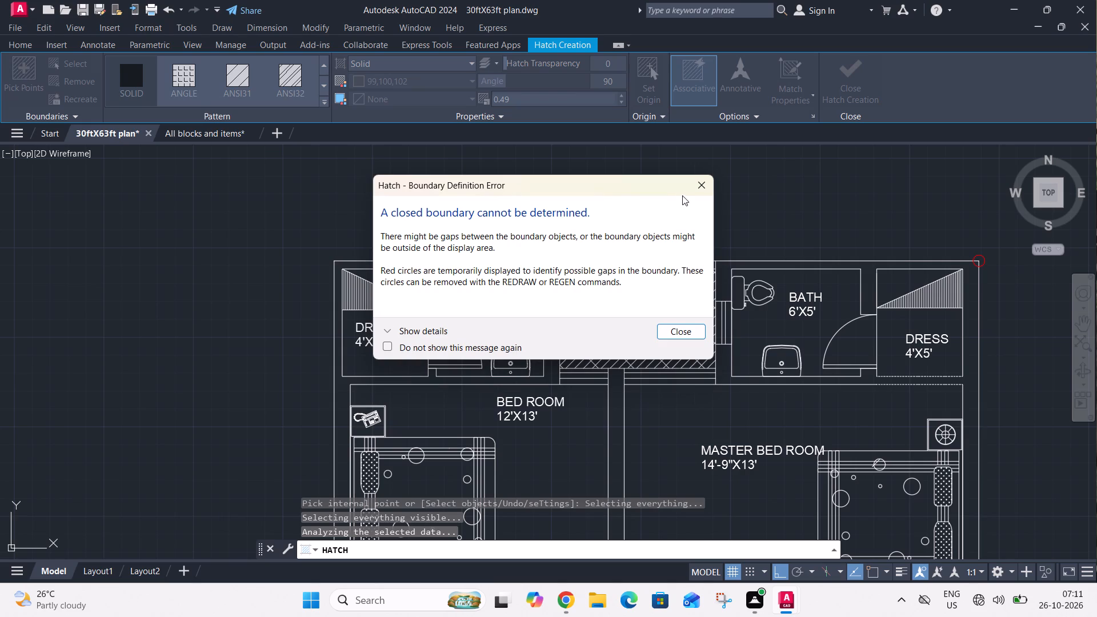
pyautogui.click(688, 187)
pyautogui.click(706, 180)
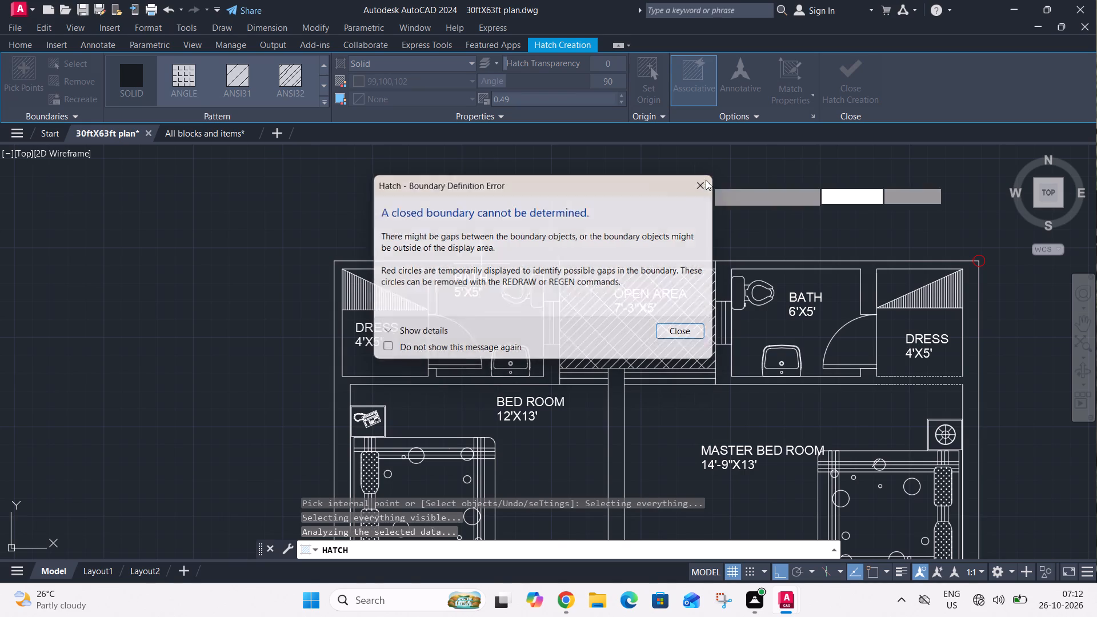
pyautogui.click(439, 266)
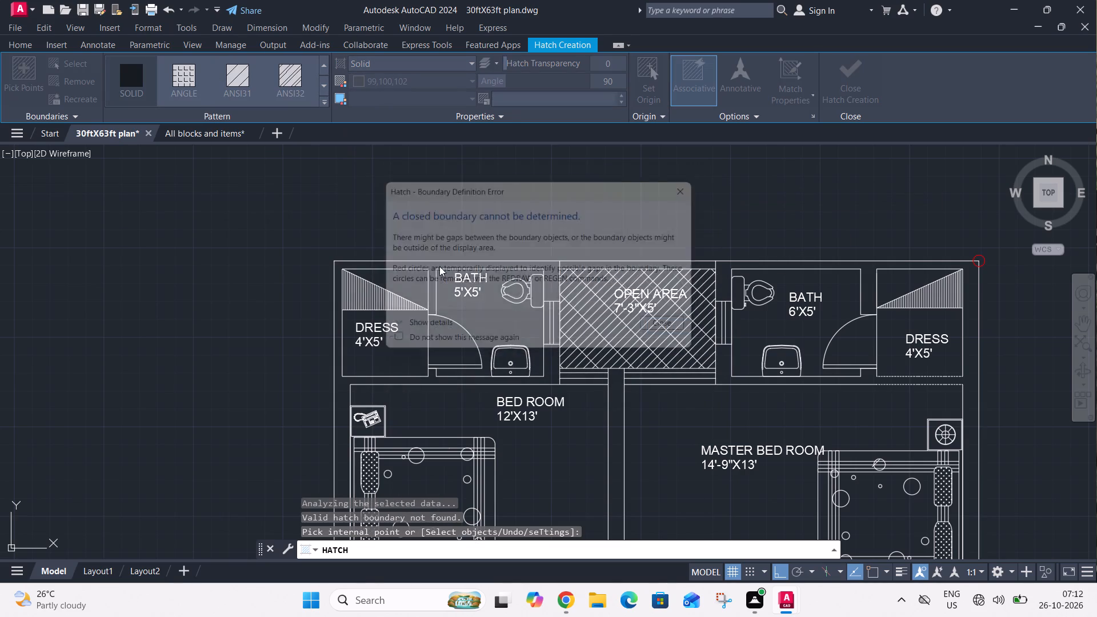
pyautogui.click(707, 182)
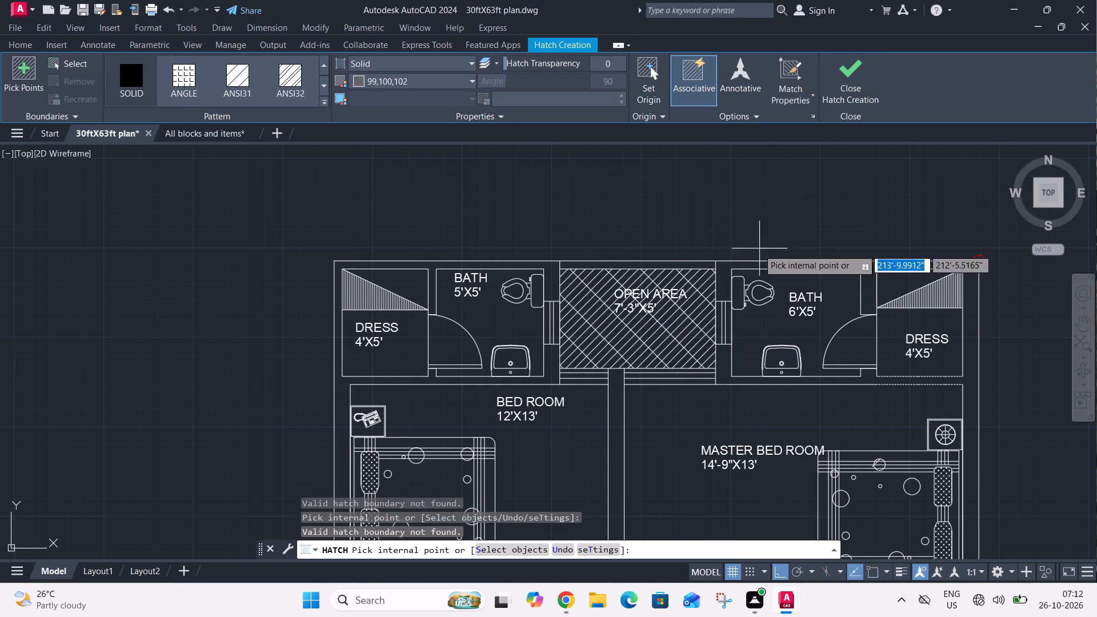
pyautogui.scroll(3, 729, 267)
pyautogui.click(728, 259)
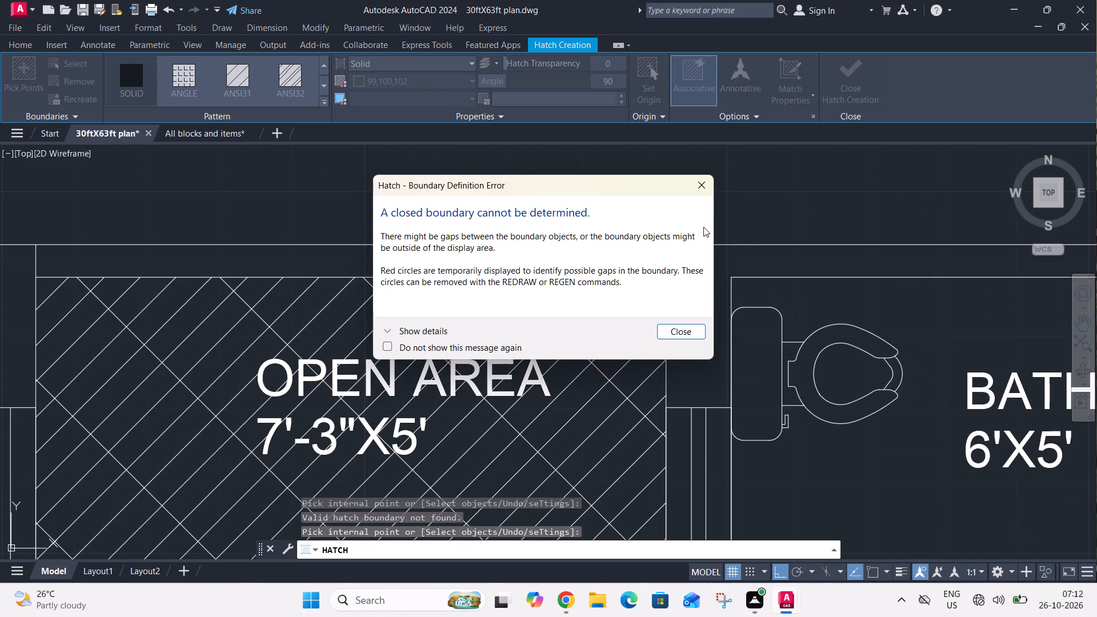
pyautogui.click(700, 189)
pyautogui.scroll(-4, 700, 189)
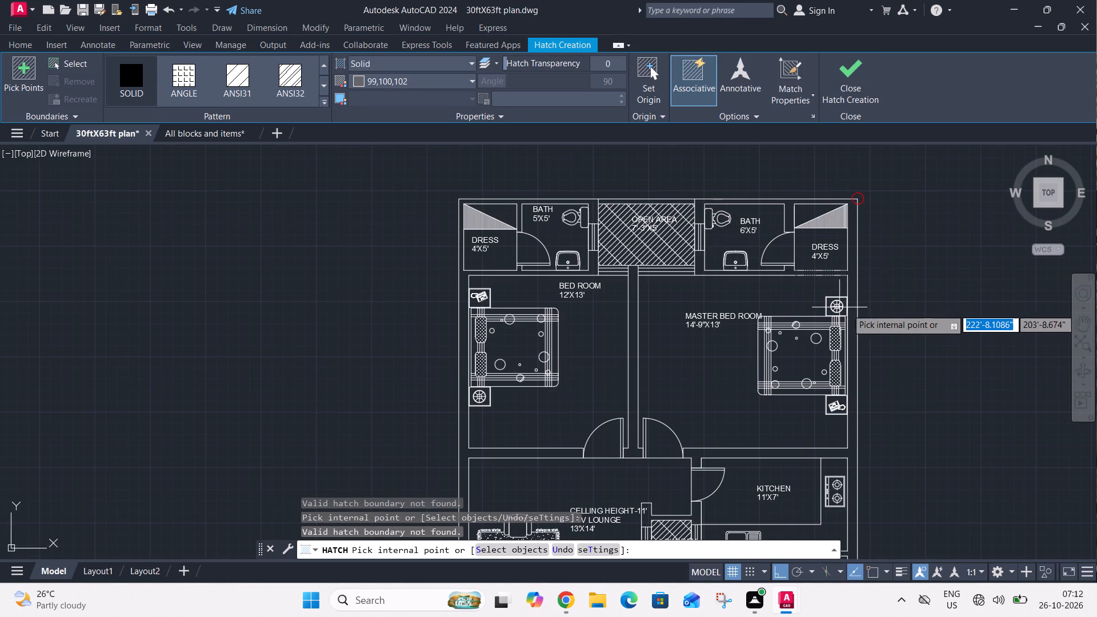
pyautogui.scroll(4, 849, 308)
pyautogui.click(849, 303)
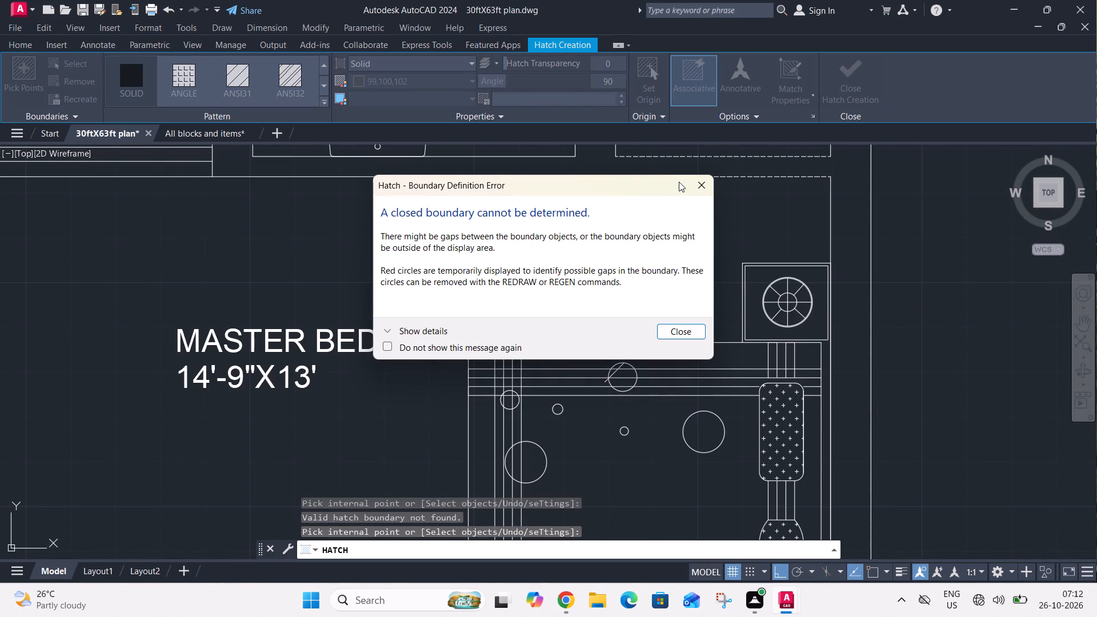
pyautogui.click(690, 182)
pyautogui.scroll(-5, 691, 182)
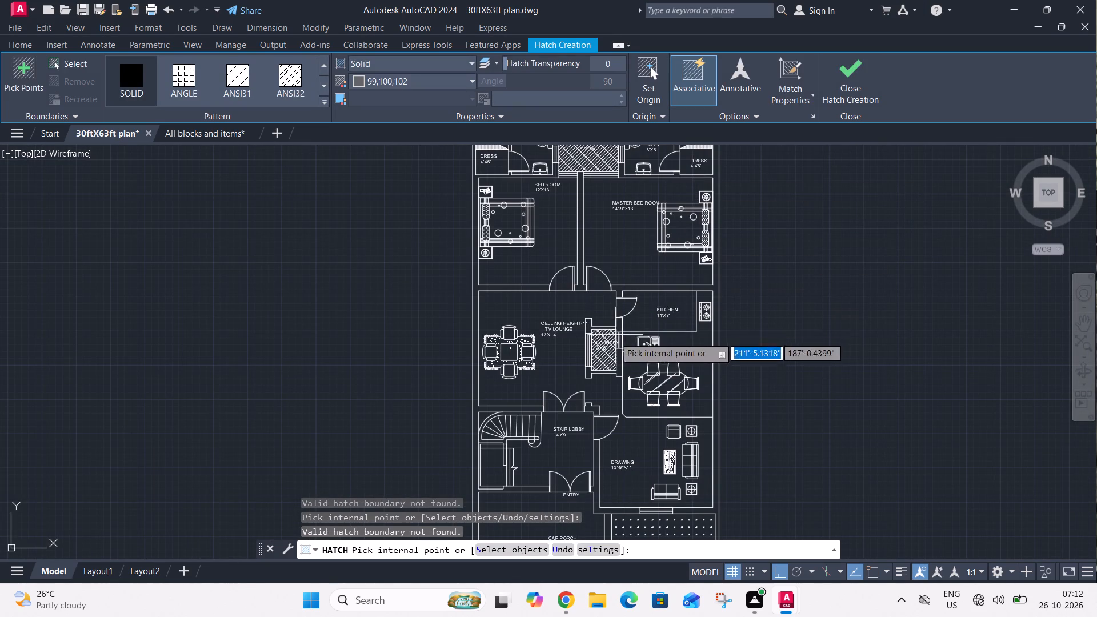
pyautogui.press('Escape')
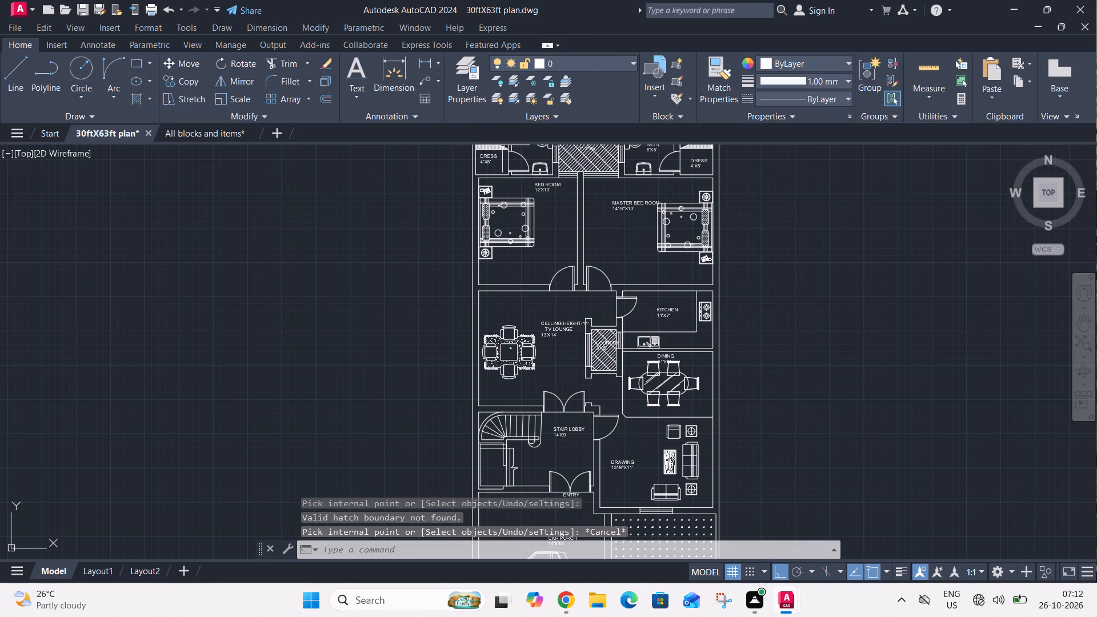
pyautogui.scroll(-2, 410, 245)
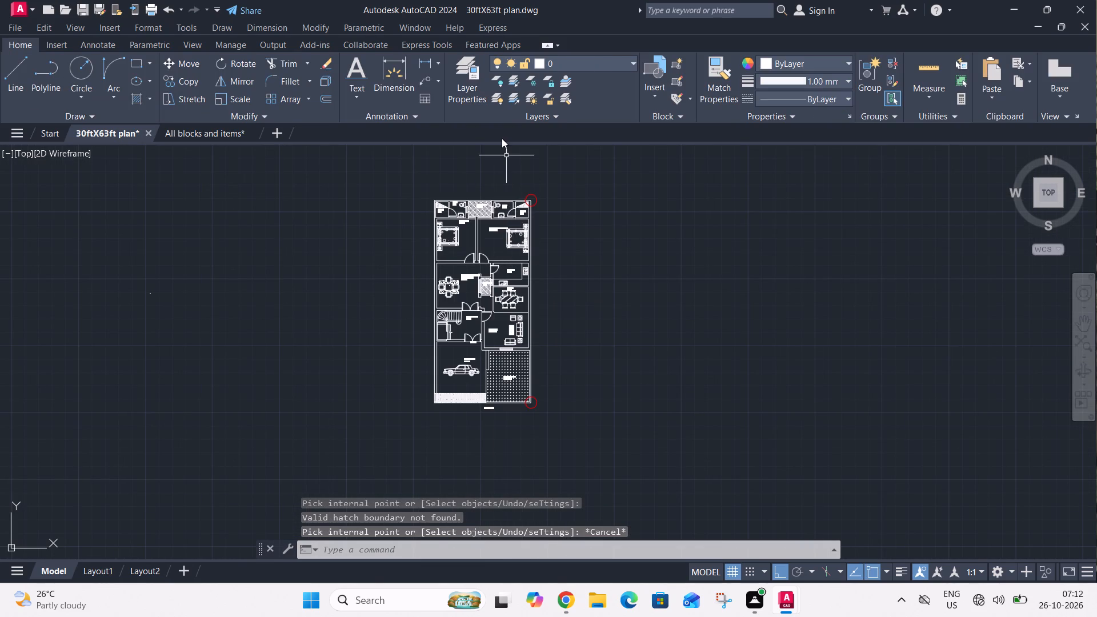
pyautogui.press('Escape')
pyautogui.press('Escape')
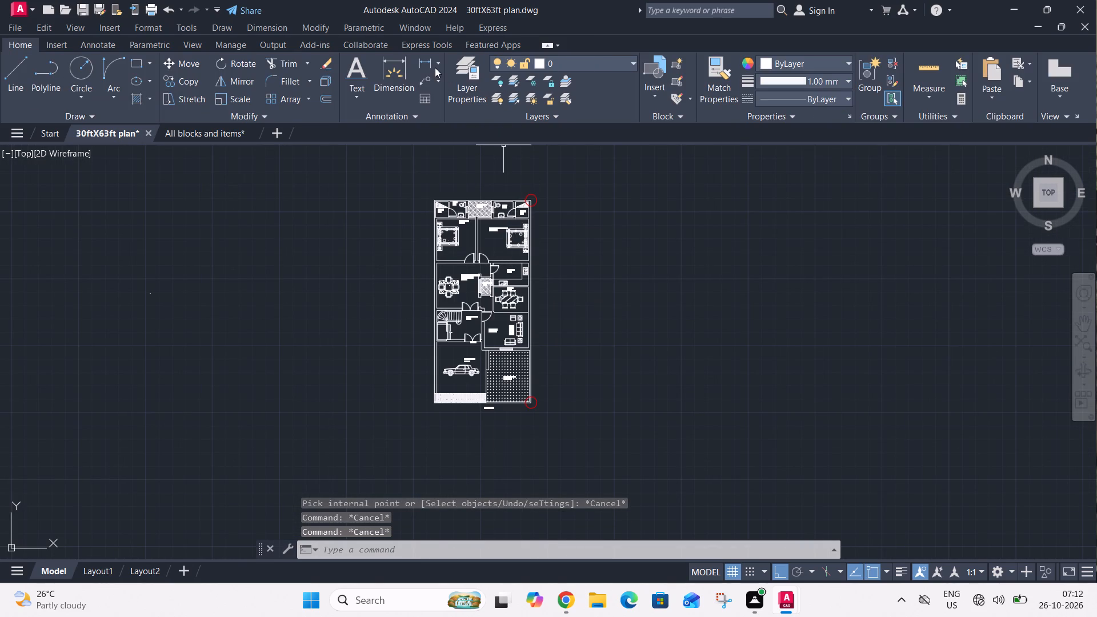
# Add a linear dimension for the plan's overall width, placed just outside the wall behind the bathrooms and open area.
pyautogui.click(430, 65)
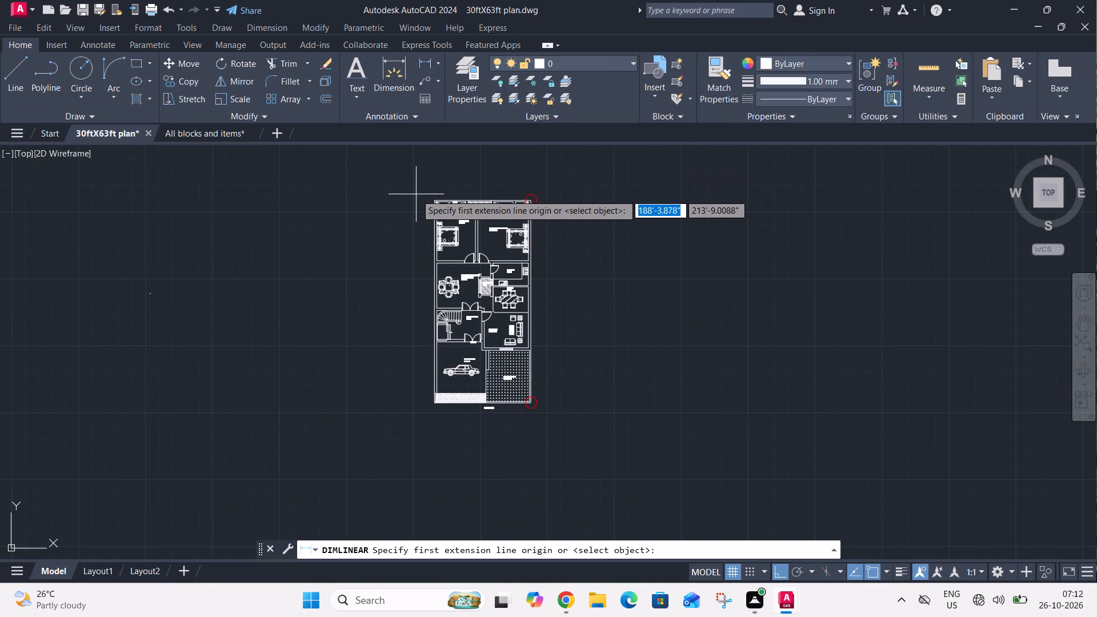
pyautogui.scroll(2, 416, 194)
pyautogui.click(458, 207)
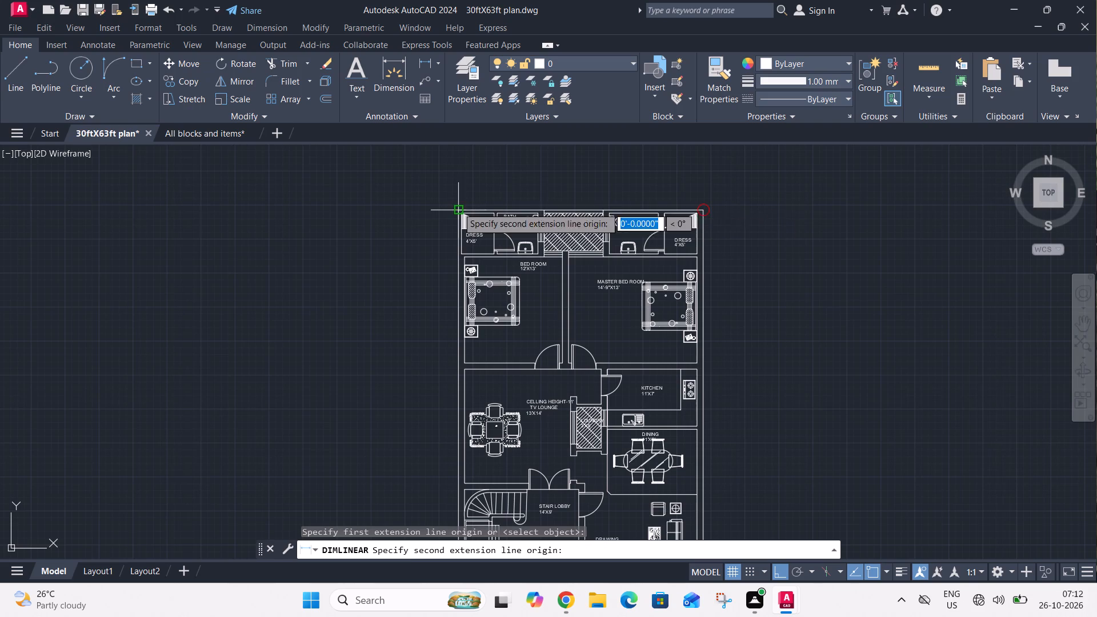
pyautogui.click(707, 210)
pyautogui.click(707, 189)
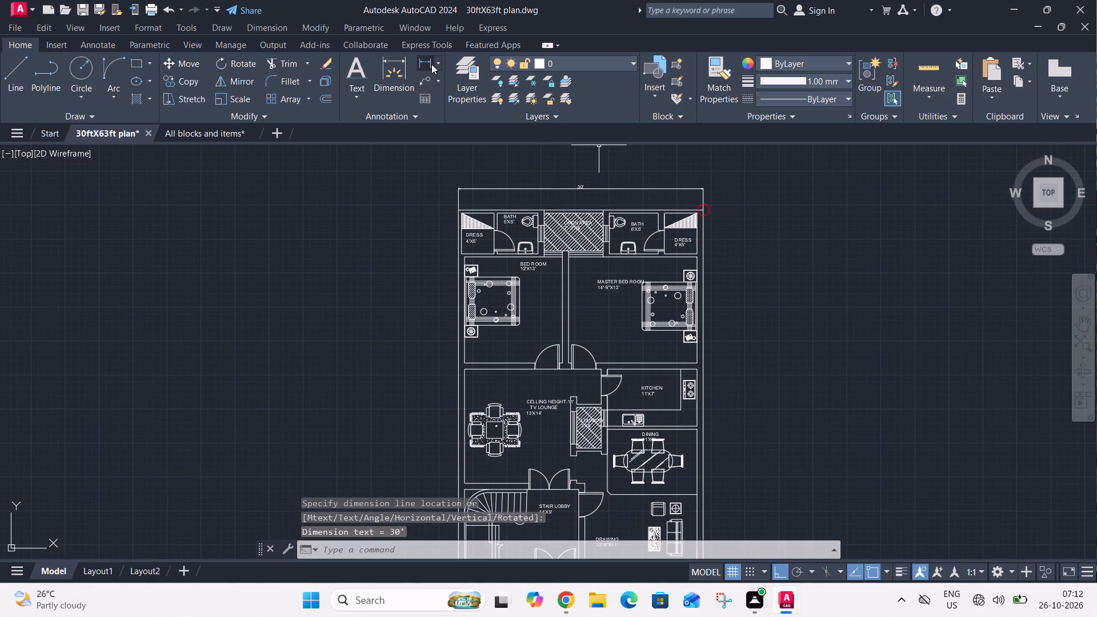
# Add a linear dimension for the plan's overall length, placed outside the long wall on the master bedroom and green lawn side.
pyautogui.click(431, 64)
pyautogui.click(706, 212)
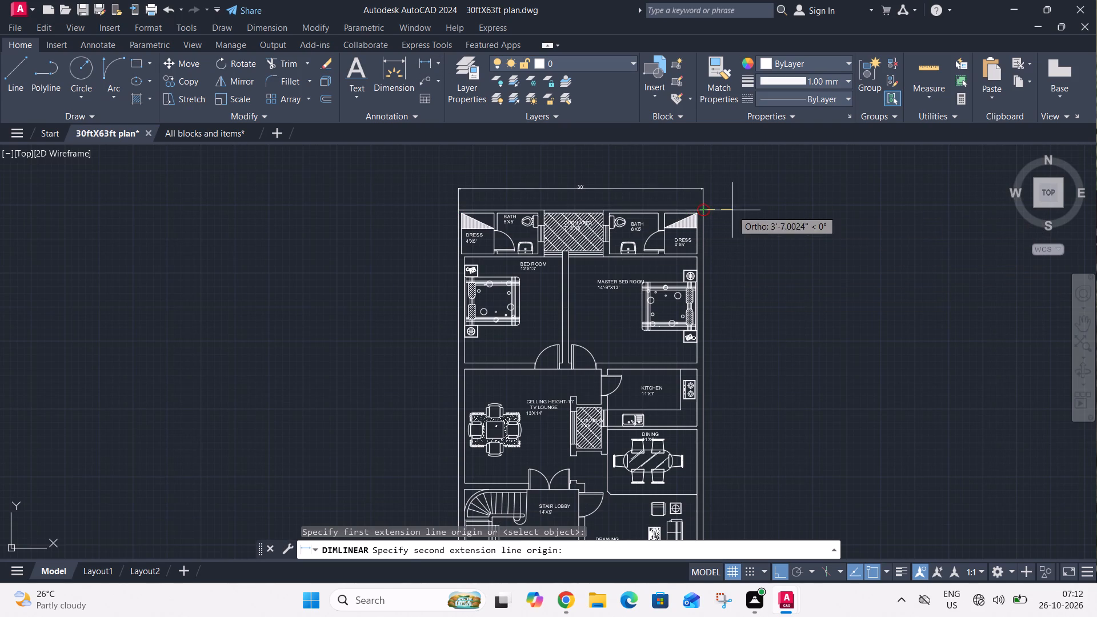
pyautogui.scroll(-2, 736, 217)
pyautogui.scroll(4, 726, 404)
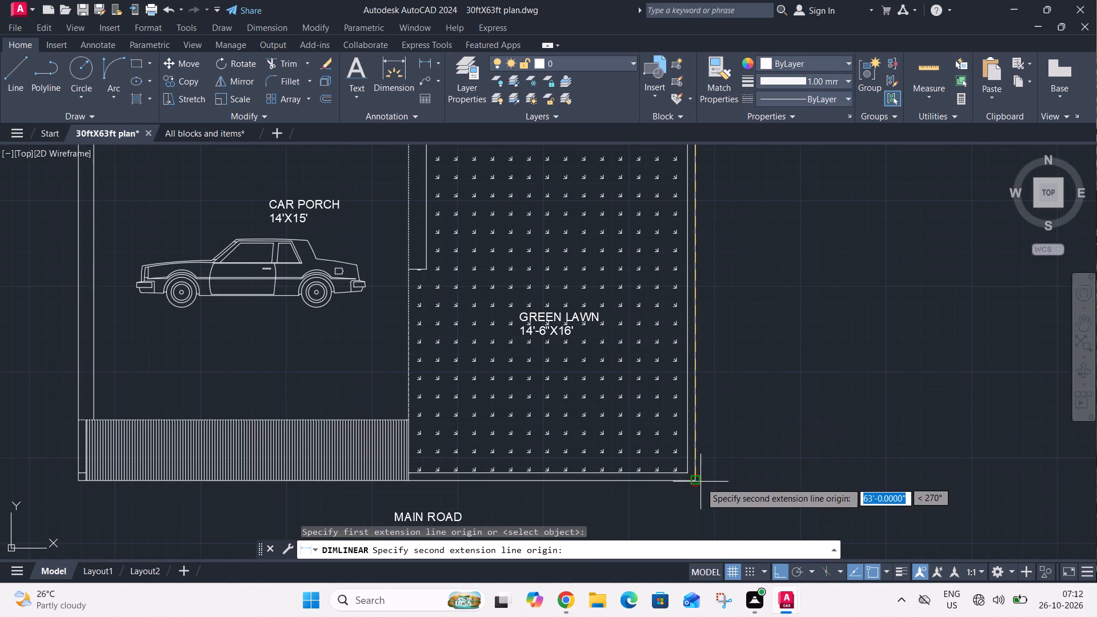
pyautogui.click(699, 484)
pyautogui.click(771, 501)
pyautogui.press('Escape')
pyautogui.scroll(-4, 737, 457)
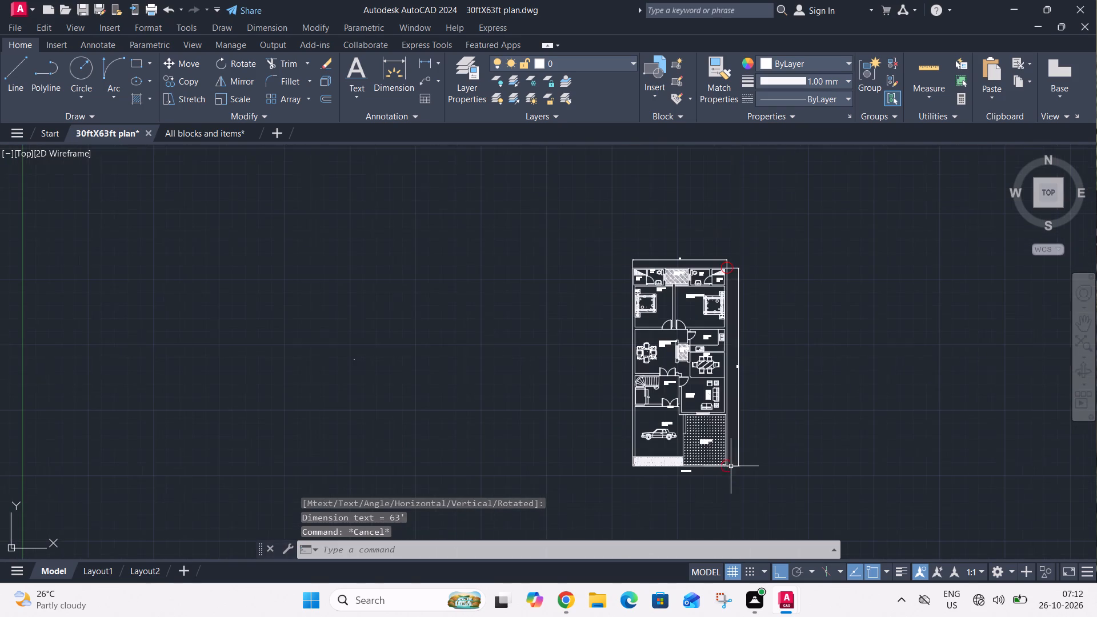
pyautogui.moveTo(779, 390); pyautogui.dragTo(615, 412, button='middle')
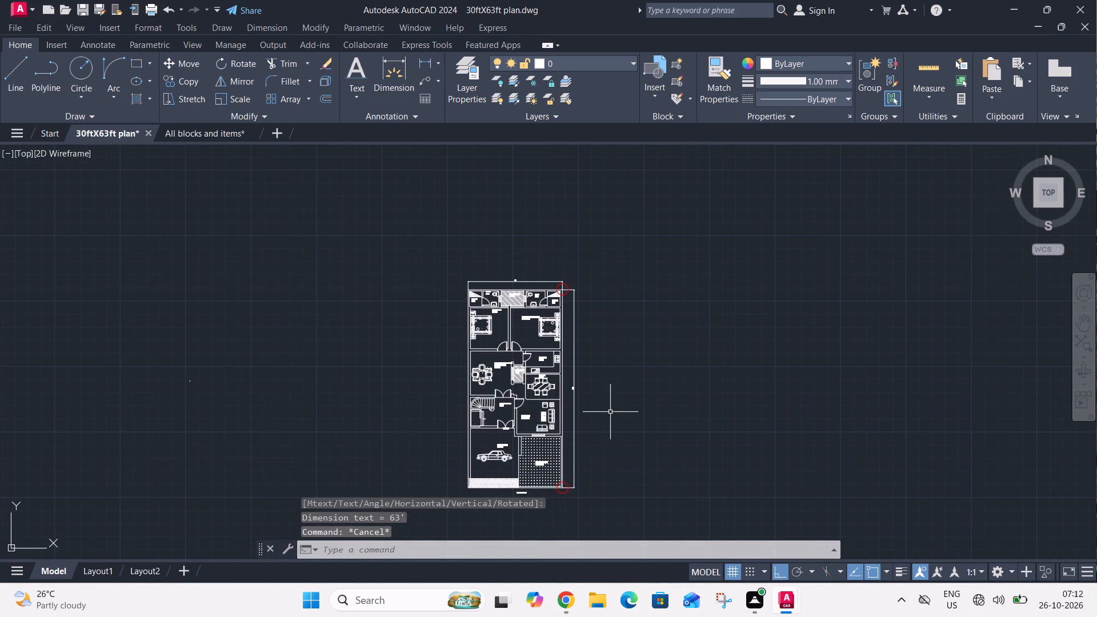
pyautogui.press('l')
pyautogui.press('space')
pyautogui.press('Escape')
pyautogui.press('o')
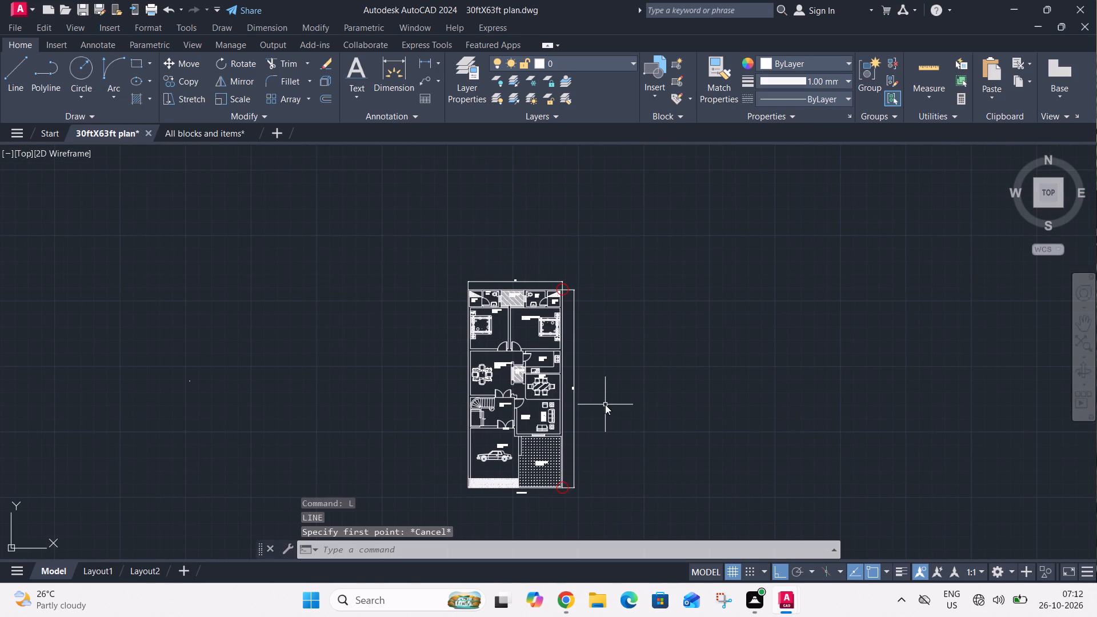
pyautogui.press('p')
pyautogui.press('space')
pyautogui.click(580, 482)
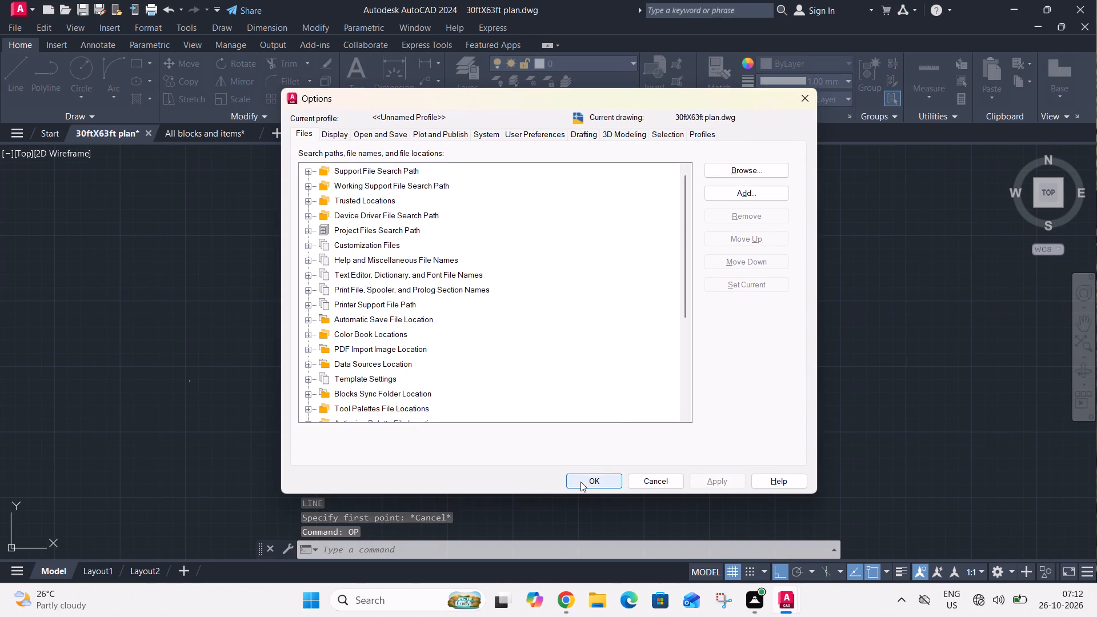
# Save the floor plan drawing.
pyautogui.hotkey('ctrl', 's')
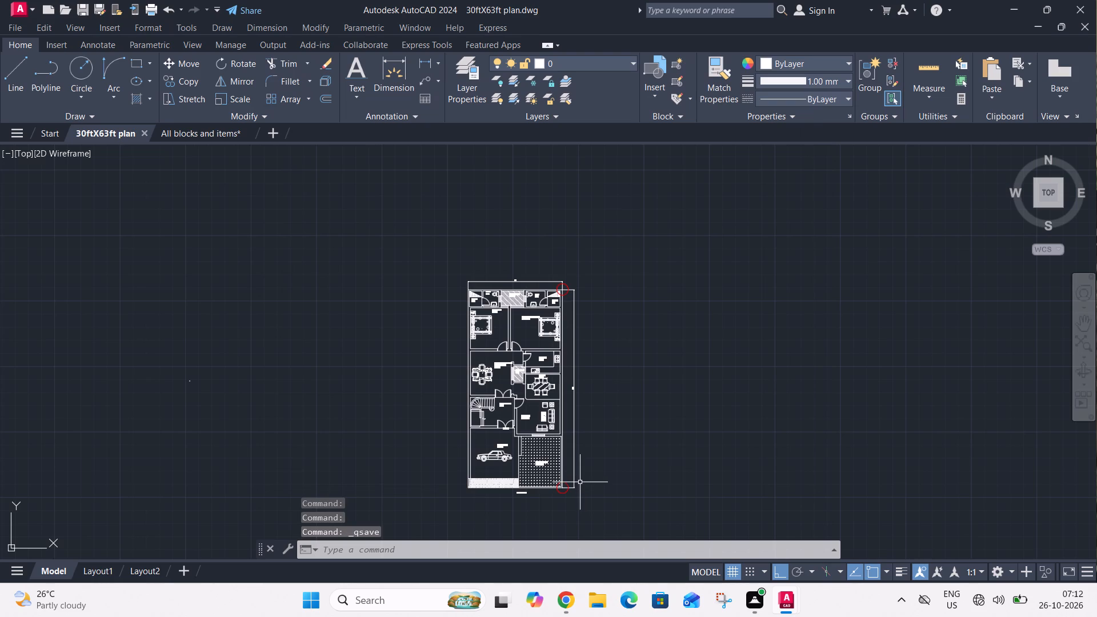
# Plot a window around the whole floor plan using the Microsoft Print to PDF plotter.
pyautogui.hotkey('ctrl', 'p')
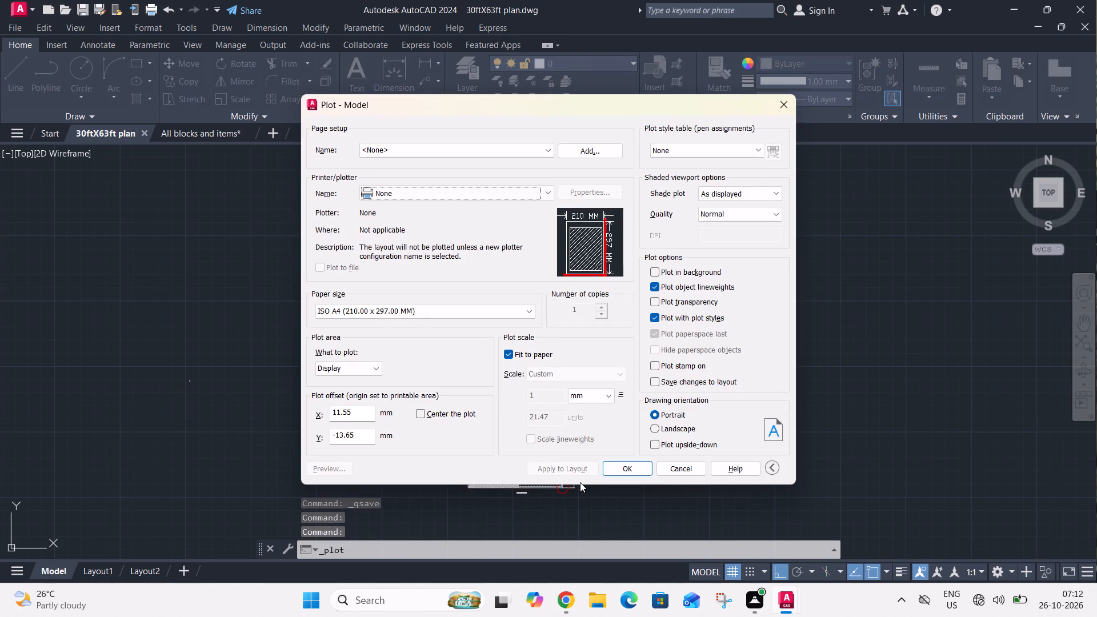
pyautogui.click(540, 195)
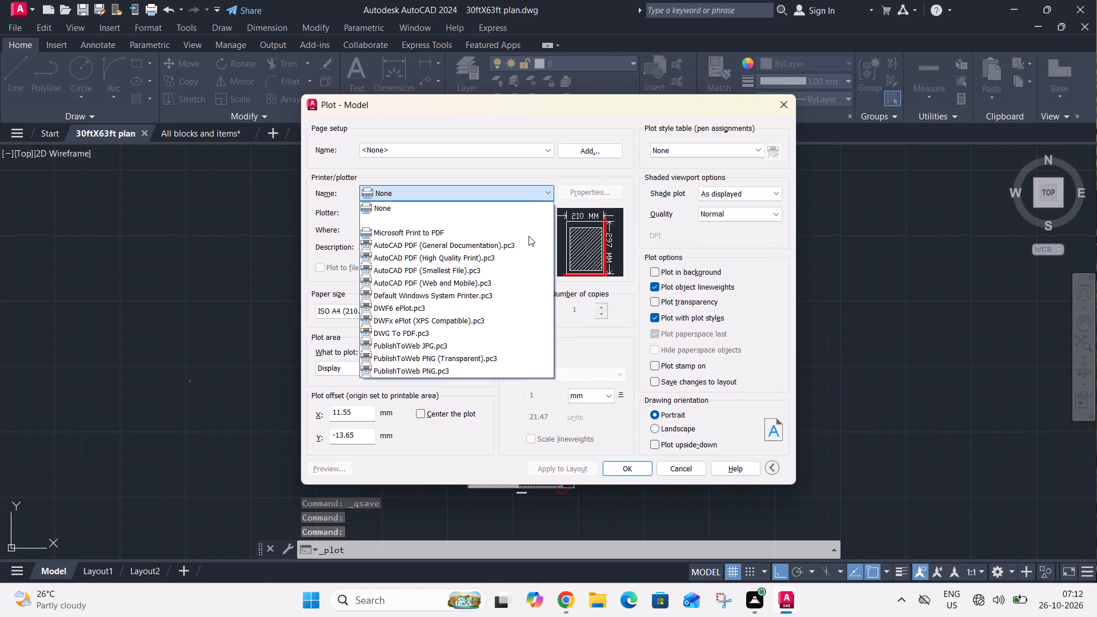
pyautogui.click(529, 236)
pyautogui.click(371, 366)
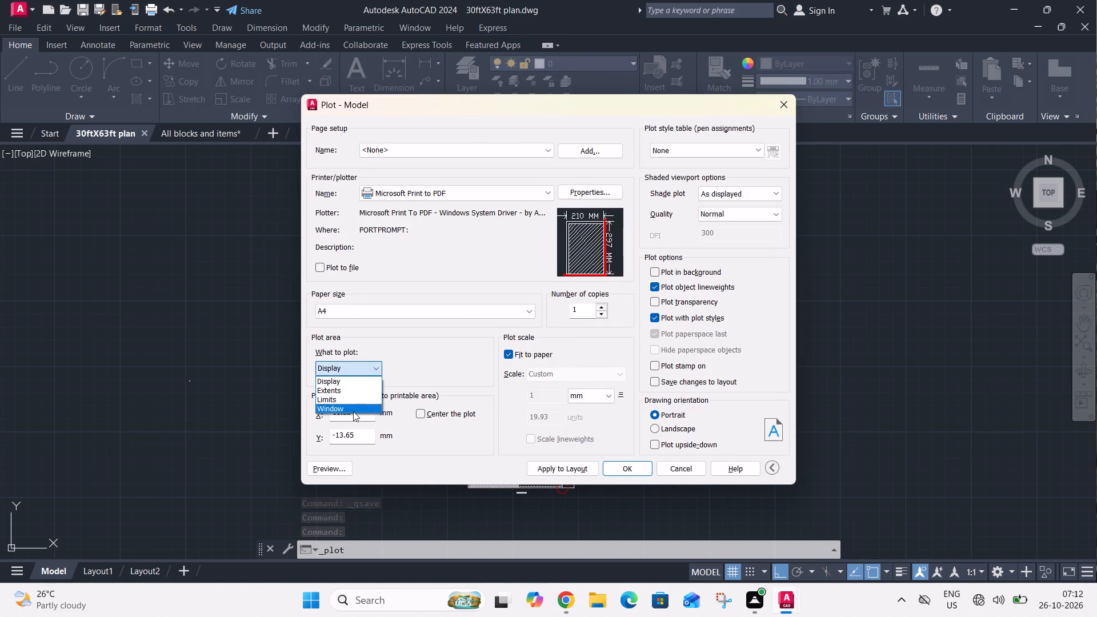
pyautogui.click(353, 411)
pyautogui.click(425, 247)
pyautogui.click(638, 523)
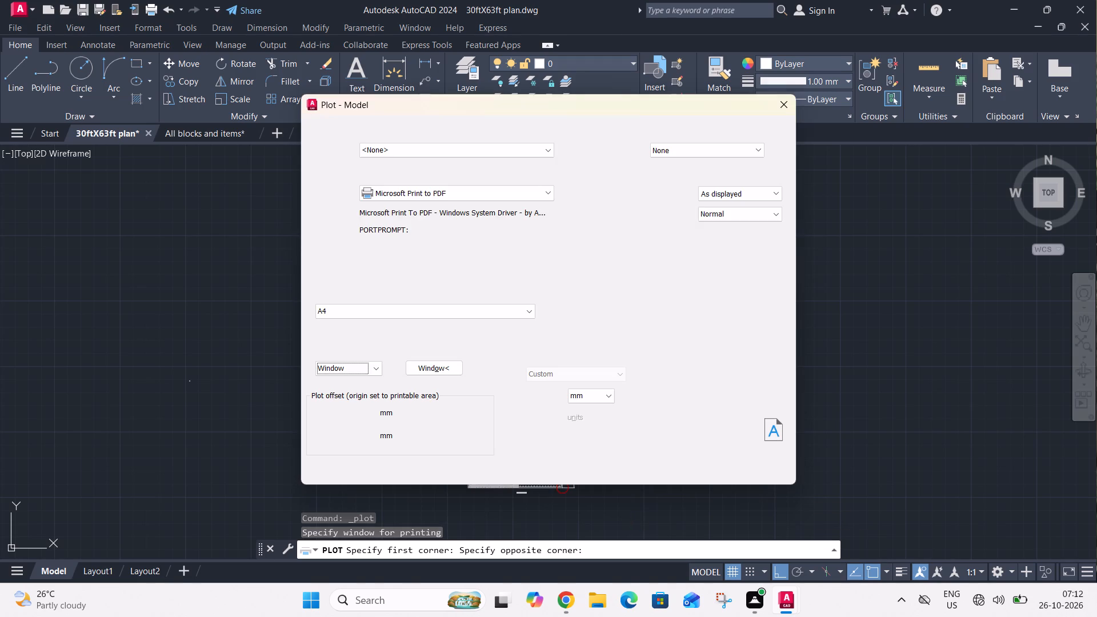
pyautogui.click(631, 471)
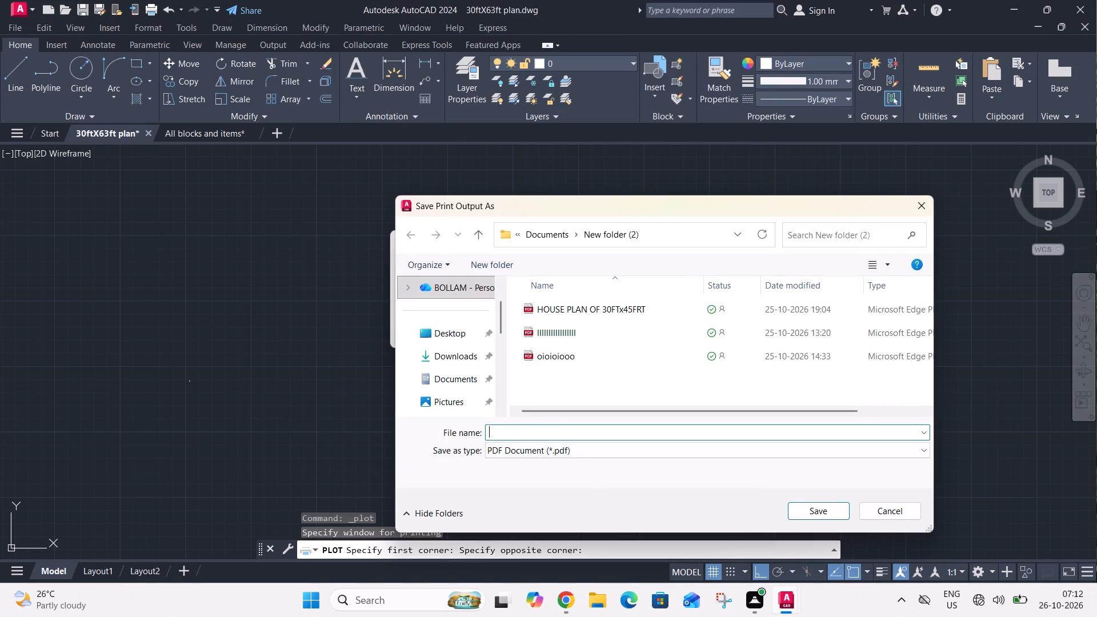
# Save the PDF output as LLLLKJKJJHHJIUGJH in the CADDESK folder under Documents.
pyautogui.press('l')
pyautogui.press('l')
pyautogui.press('l')
pyautogui.press('l')
pyautogui.write('KJKJJHHJIUGJH')
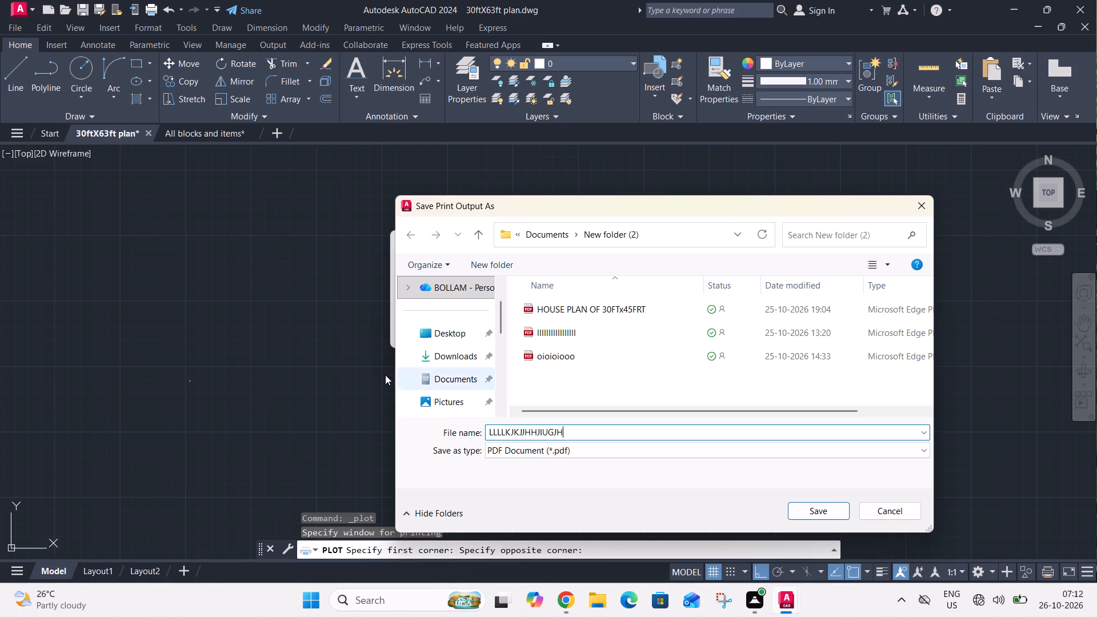
pyautogui.click(466, 379)
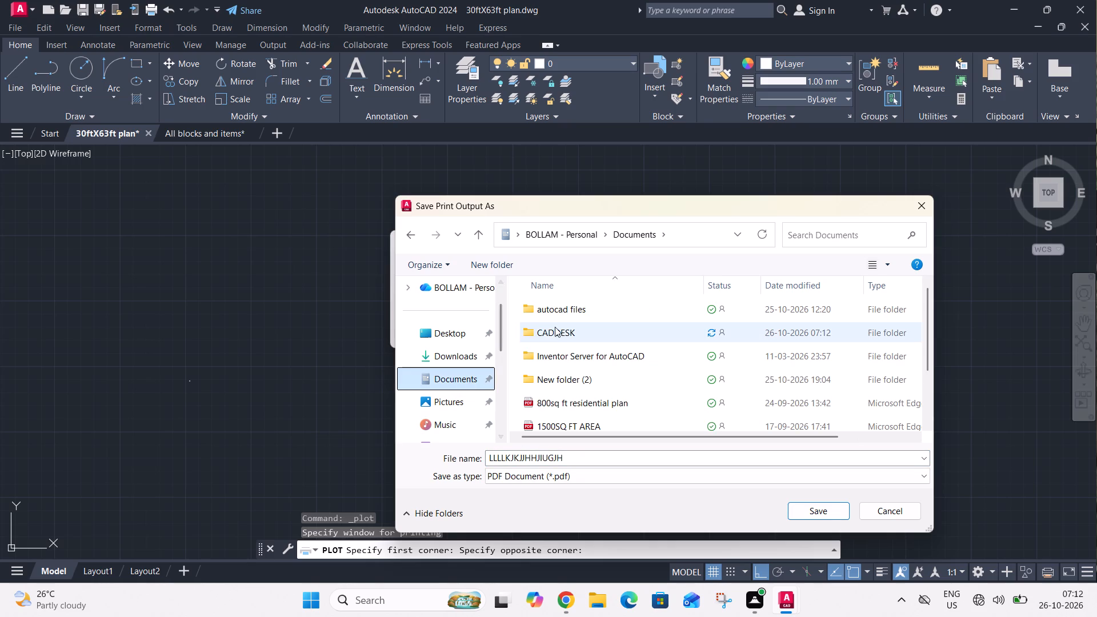
pyautogui.click(555, 326)
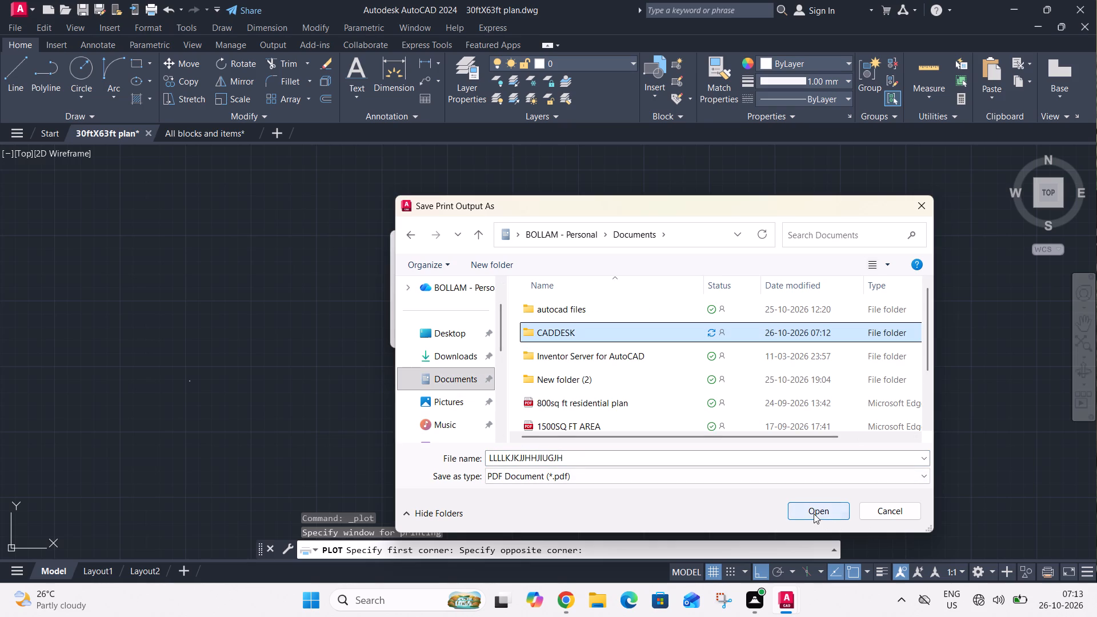
pyautogui.click(814, 514)
pyautogui.click(814, 514)
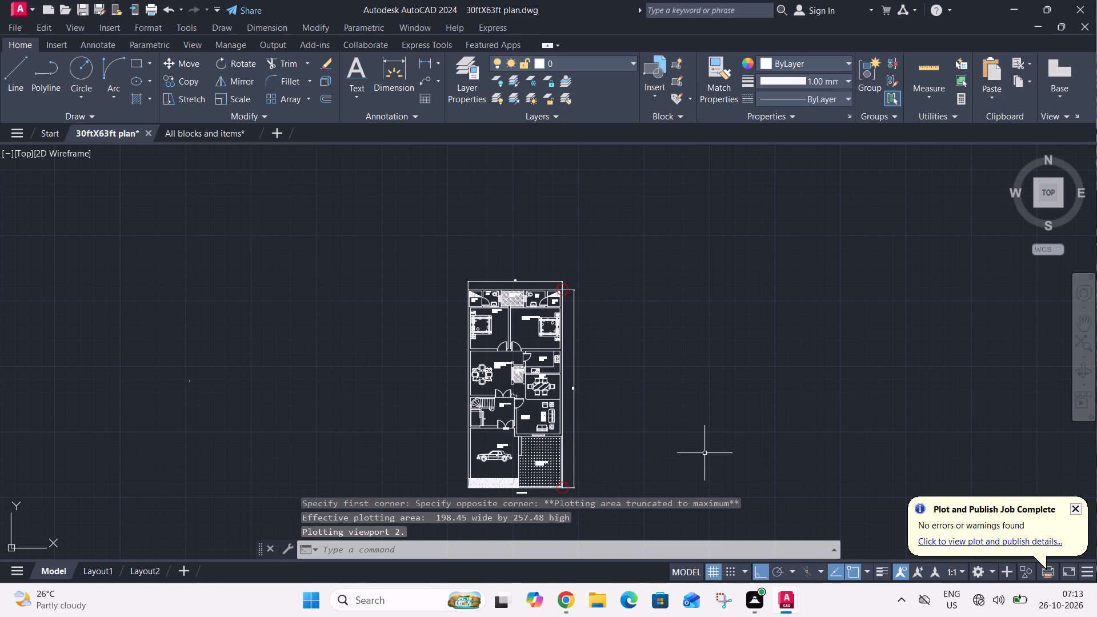
# Quit AutoCAD, saving the changes to 30ftX63ft plan and discarding those to All blocks and items.
pyautogui.write('LO')
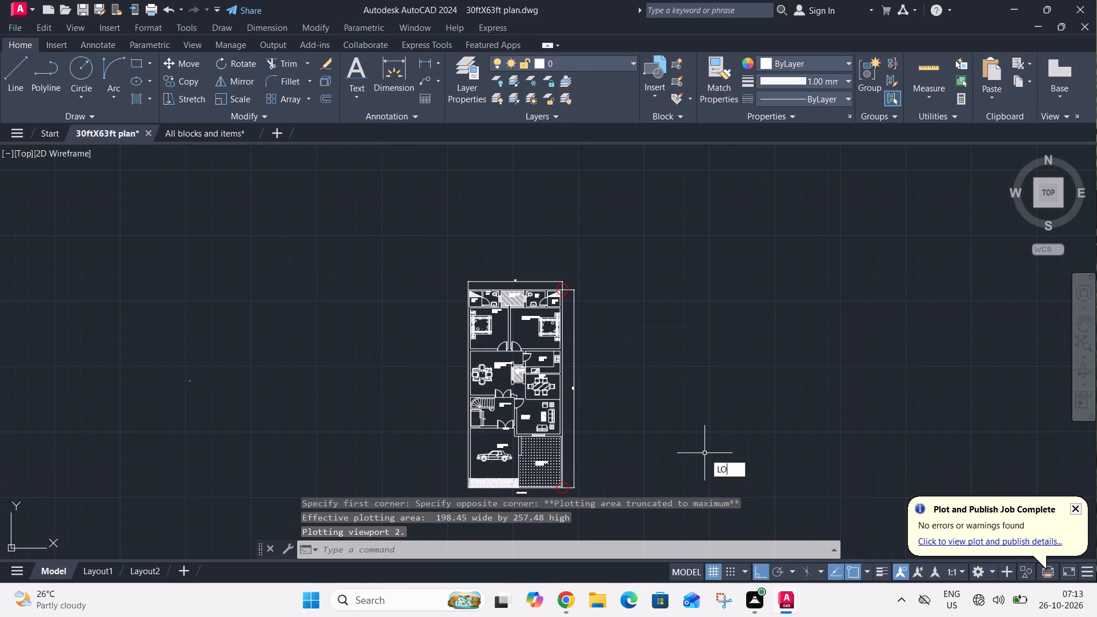
pyautogui.click(753, 505)
pyautogui.click(1073, 13)
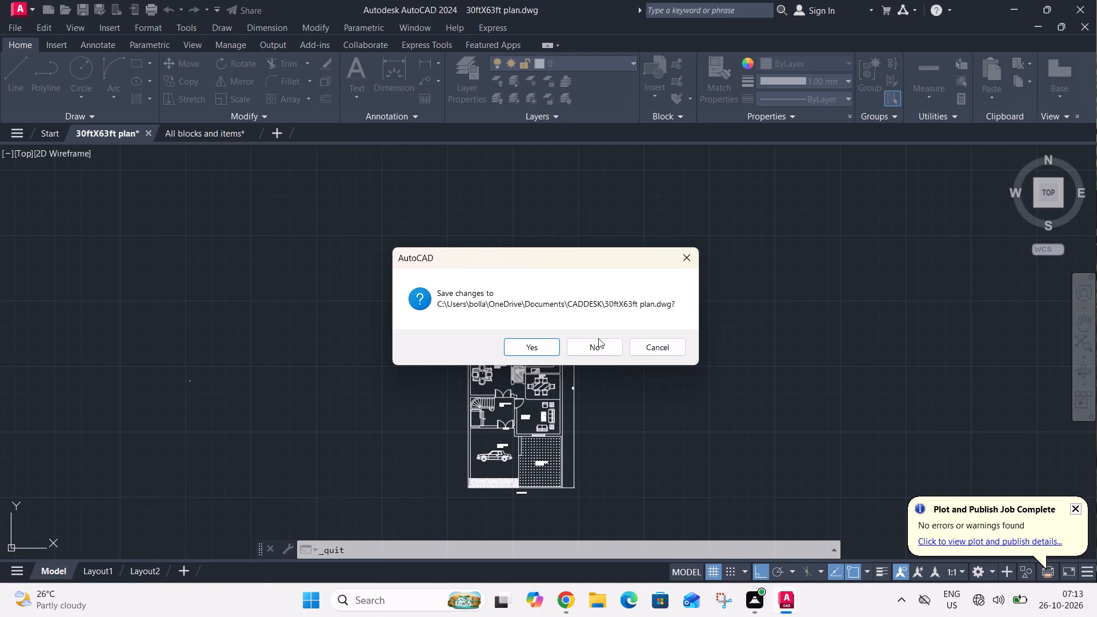
pyautogui.click(549, 354)
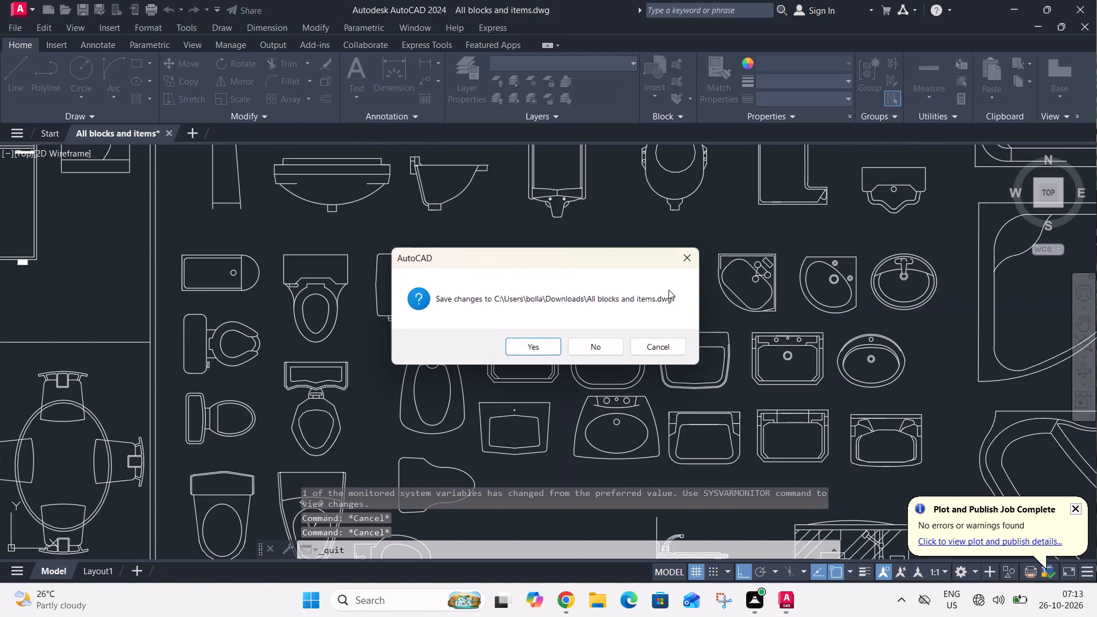
pyautogui.click(590, 338)
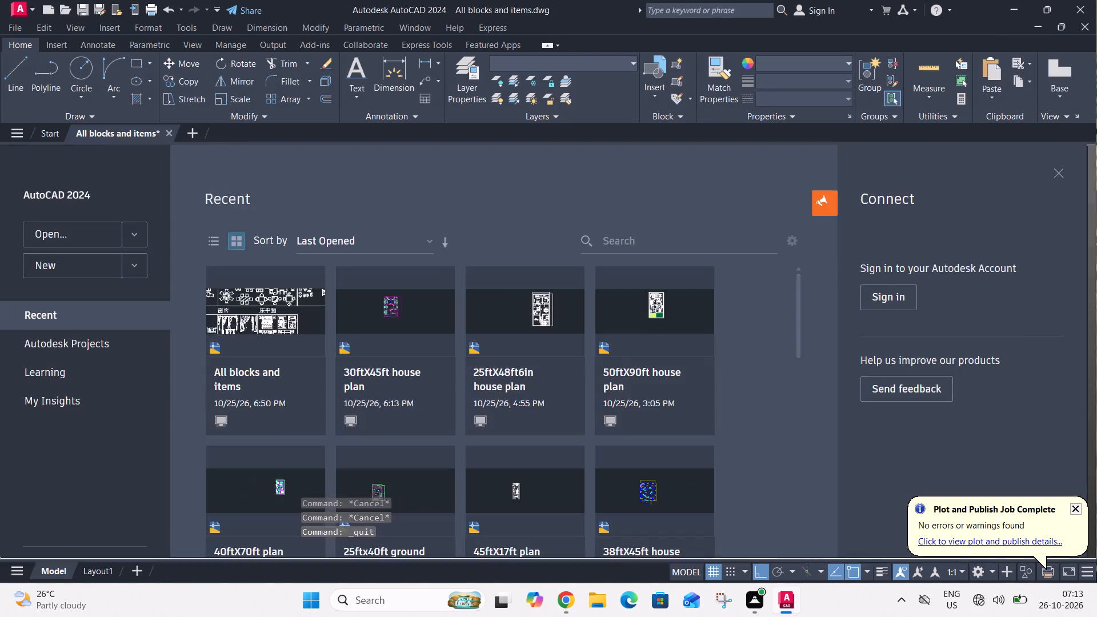